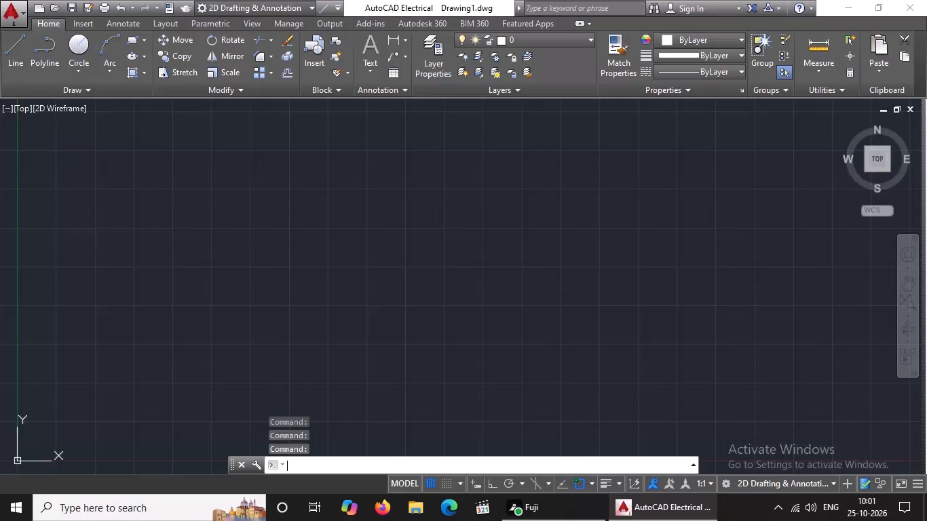
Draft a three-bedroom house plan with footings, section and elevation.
Turn on command log file recording with LOGFILEON.
{"action": "type", "text": "lo"}
{"action": "type", "text": "gfileon"}
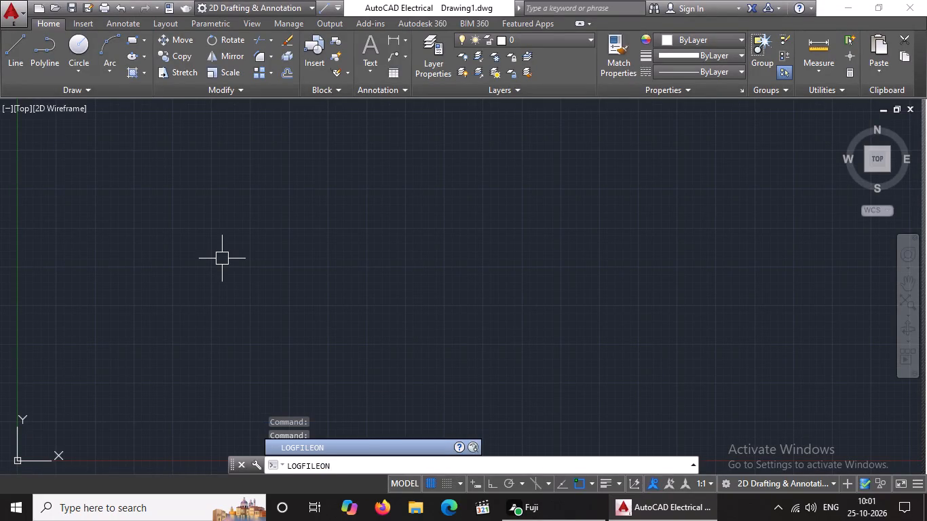
{"action": "left_click", "coordinate": [366, 443]}
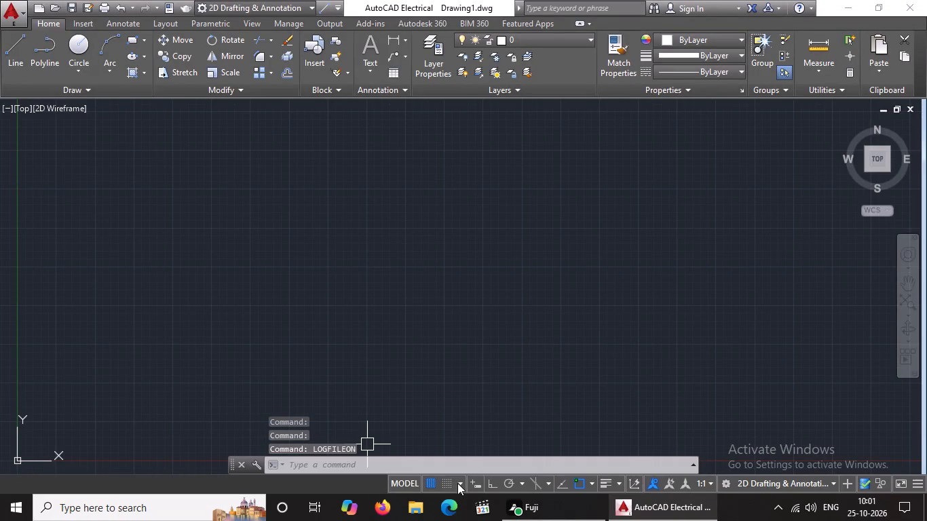
Turn off the drawing grid and turn on Ortho mode.
{"action": "left_click", "coordinate": [430, 479]}
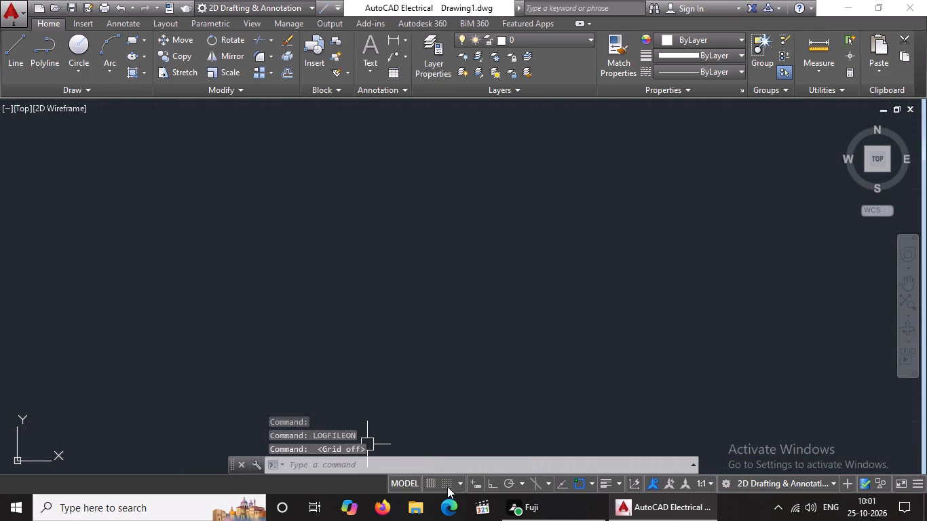
{"action": "left_click", "coordinate": [492, 483]}
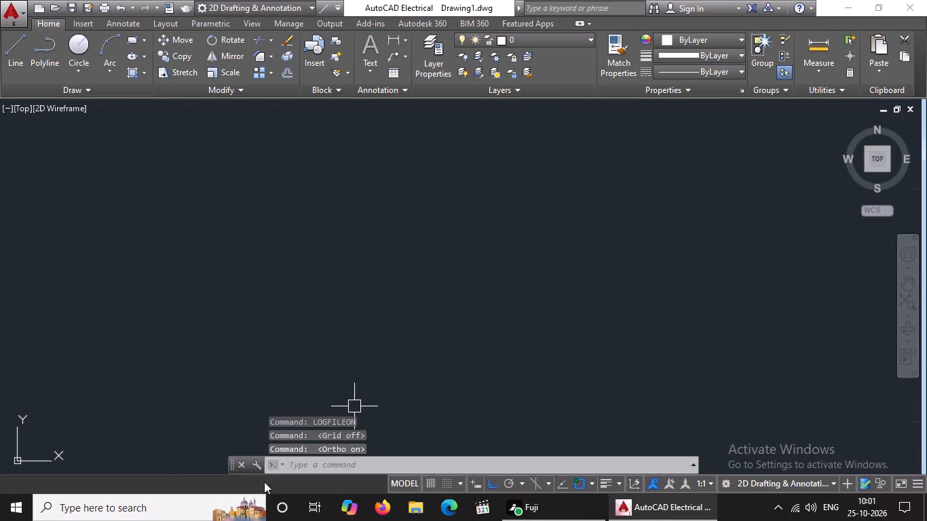
Hide the UCS icon by setting UCSICON to OFF.
{"action": "left_click", "coordinate": [295, 465]}
{"action": "type", "text": "uc"}
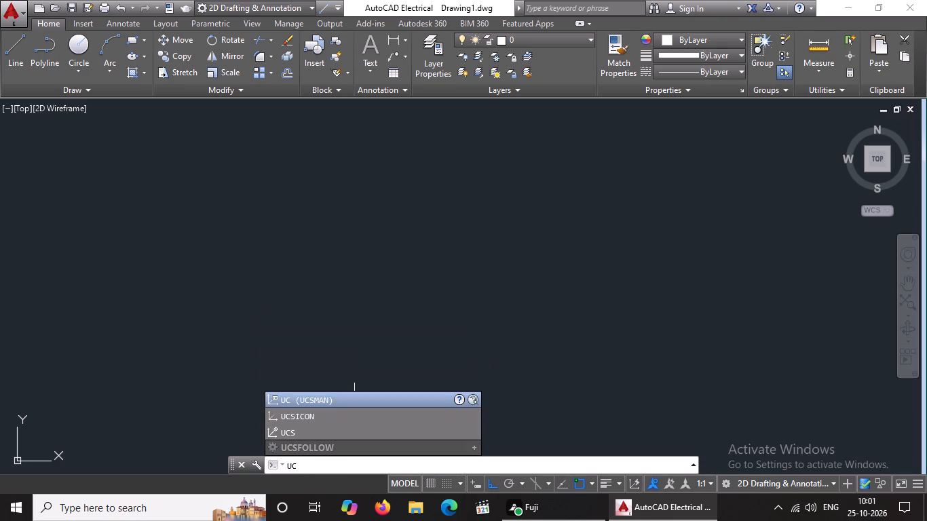
{"action": "left_click", "coordinate": [314, 419]}
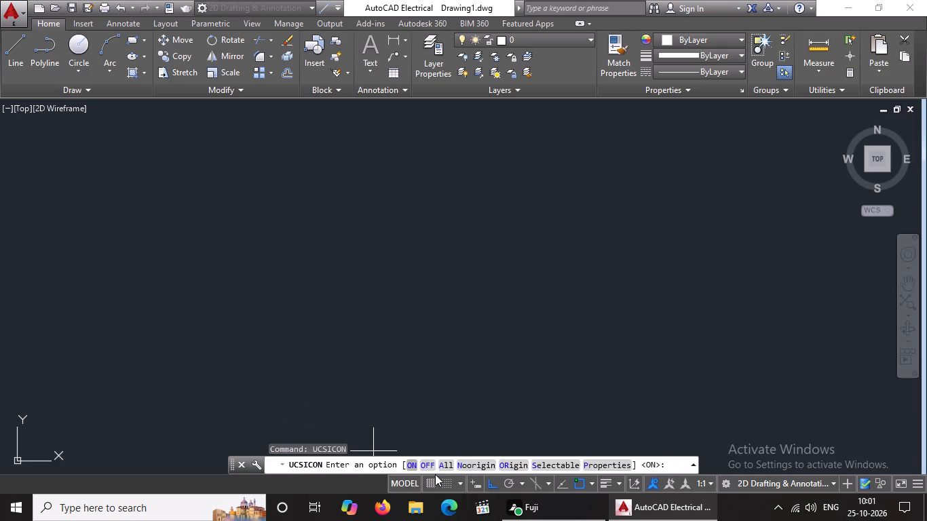
{"action": "type", "text": "off"}
{"action": "key", "text": "Return"}
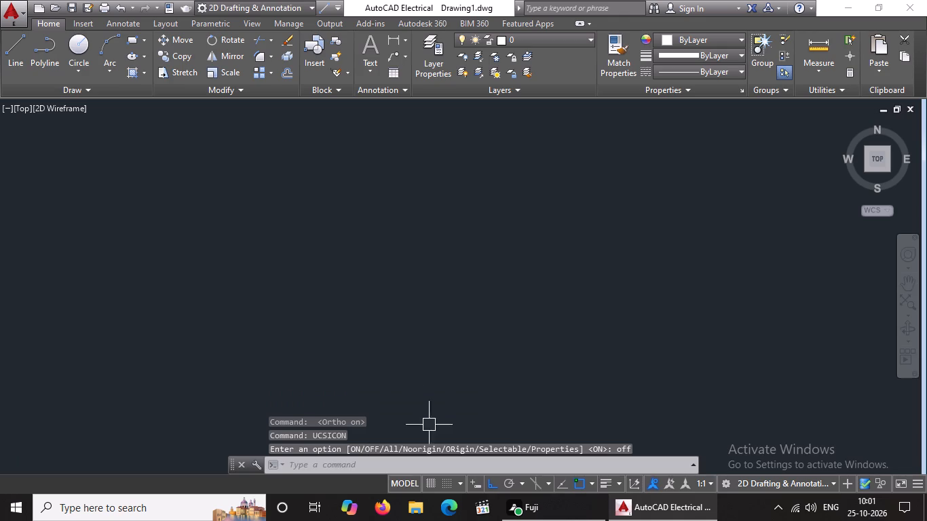
{"action": "scroll", "coordinate": [242, 321], "scroll_direction": "down", "scroll_amount": 4}
{"action": "key", "text": "Escape"}
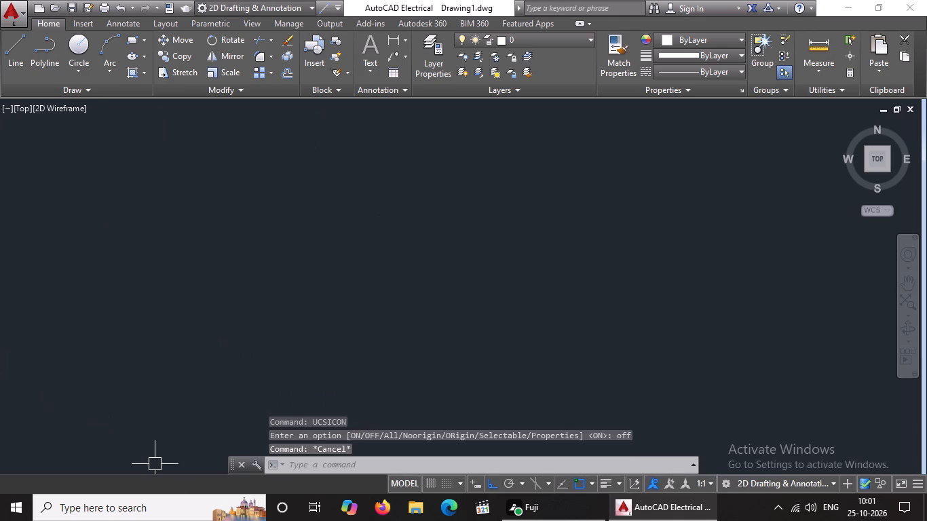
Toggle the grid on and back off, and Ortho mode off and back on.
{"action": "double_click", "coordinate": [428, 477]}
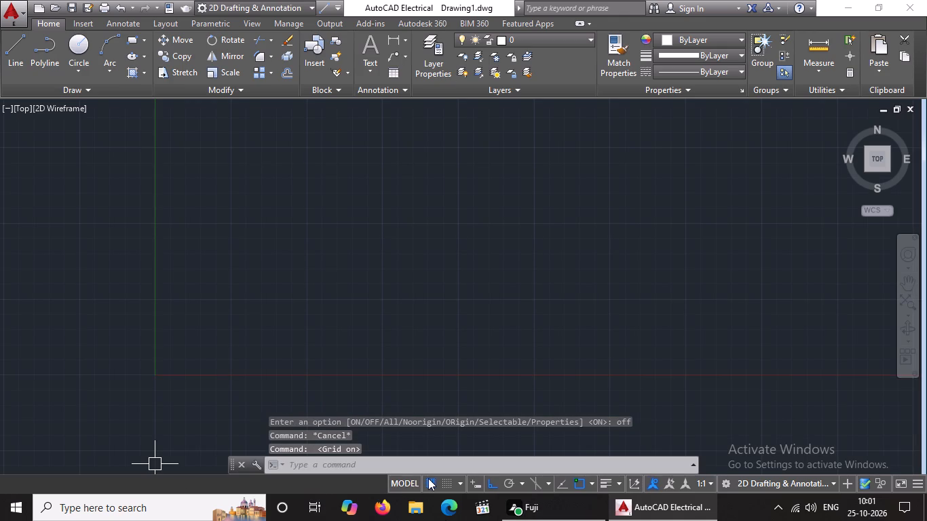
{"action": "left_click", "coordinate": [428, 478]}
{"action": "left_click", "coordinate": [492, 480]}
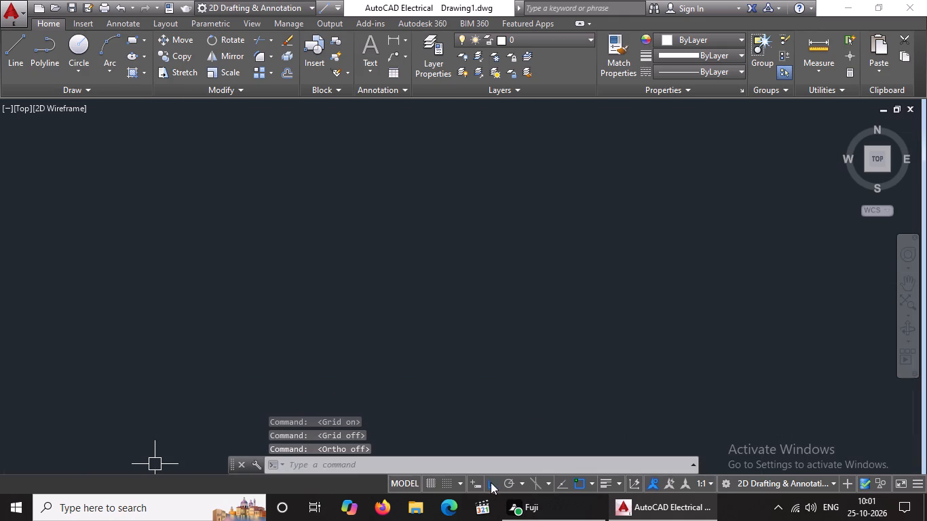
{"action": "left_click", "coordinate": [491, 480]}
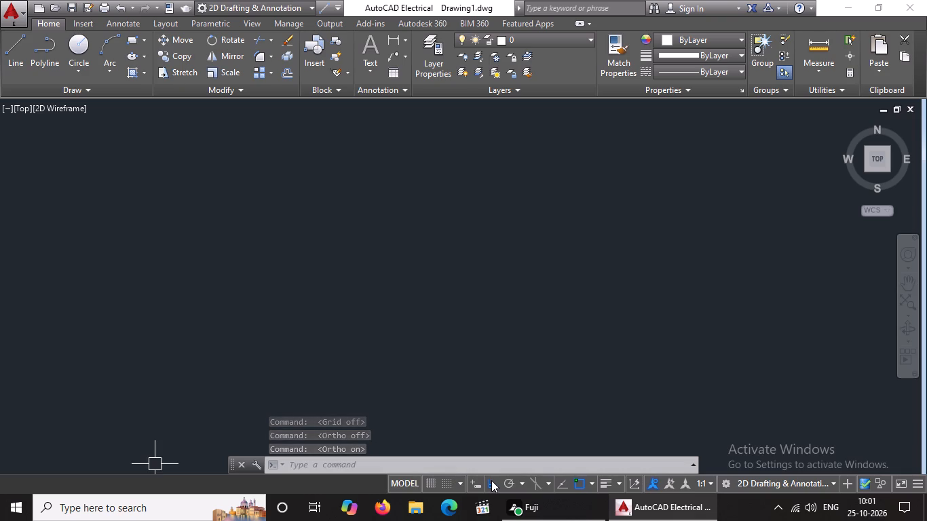
Configure the drawing units to Architectural length with 0'-0 1/2" precision and an insertion scale in inches.
{"action": "type", "text": "un"}
{"action": "key", "text": "Return"}
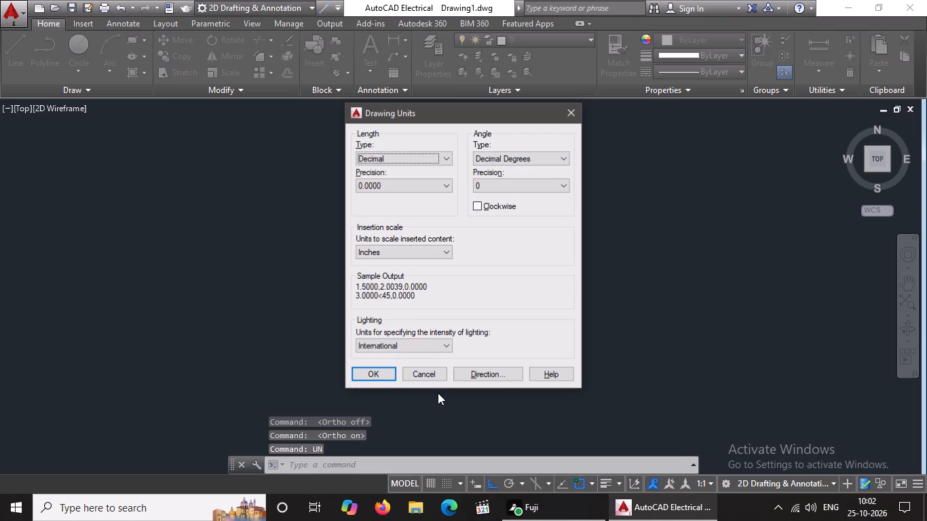
{"action": "left_click", "coordinate": [442, 158]}
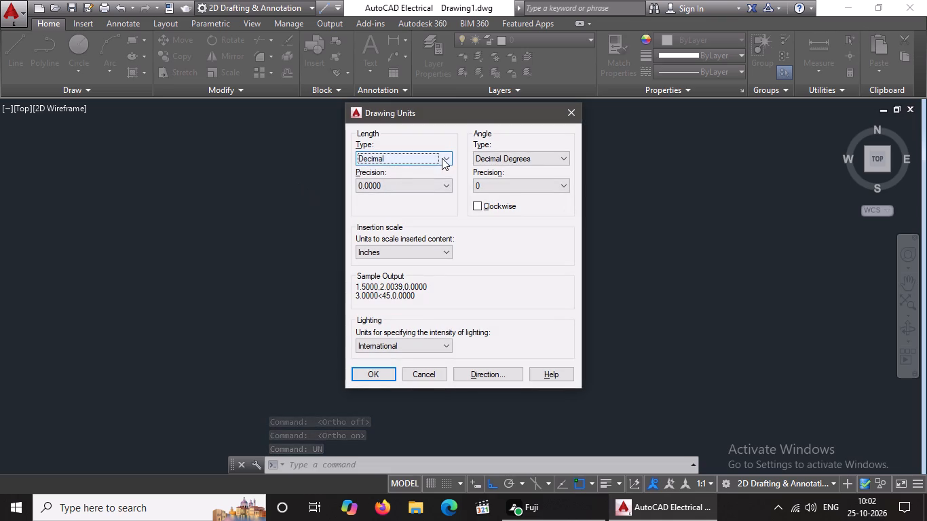
{"action": "left_click", "coordinate": [388, 171]}
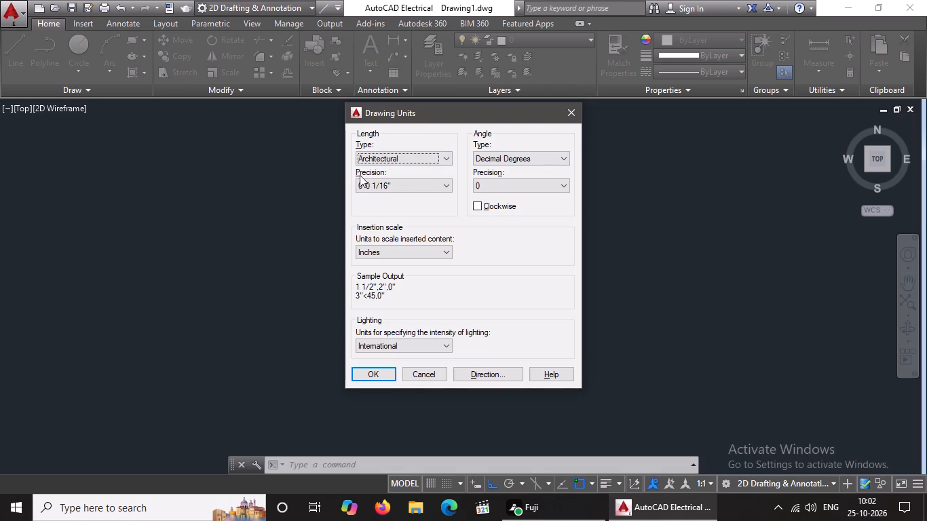
{"action": "left_click", "coordinate": [442, 156]}
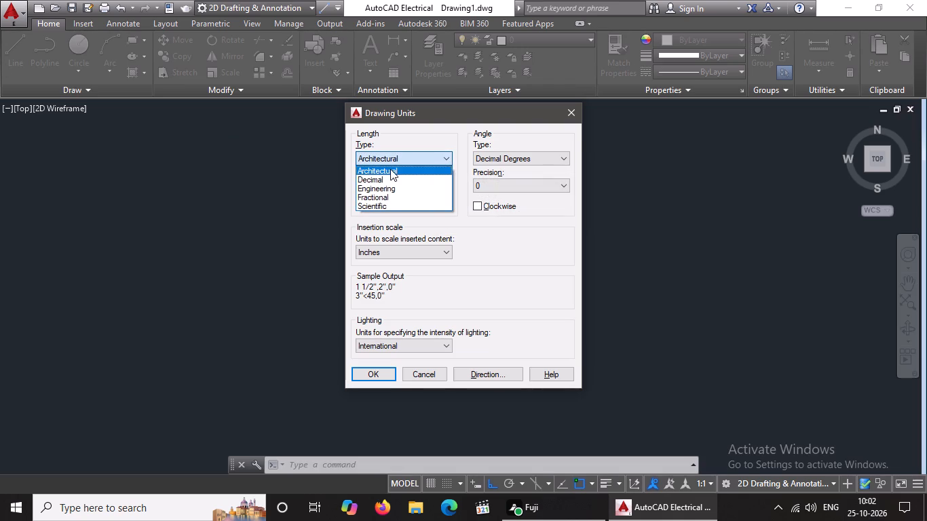
{"action": "left_click", "coordinate": [390, 168]}
{"action": "left_click", "coordinate": [424, 185]}
{"action": "left_click", "coordinate": [378, 203]}
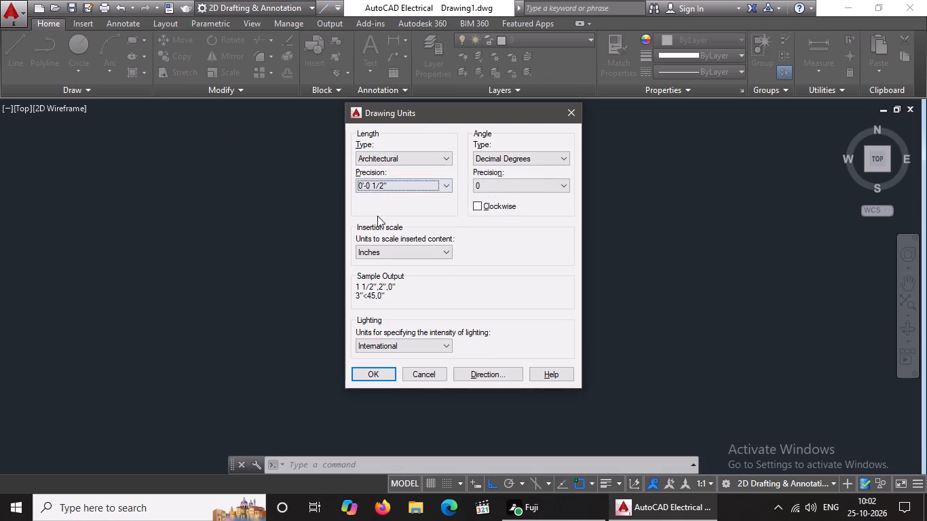
{"action": "left_click", "coordinate": [417, 252]}
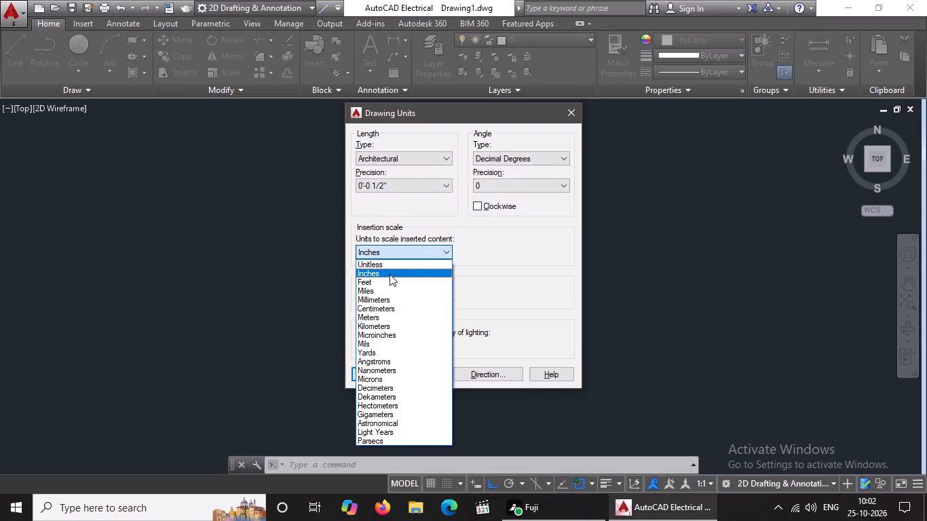
{"action": "left_click", "coordinate": [390, 274]}
{"action": "left_click", "coordinate": [377, 371]}
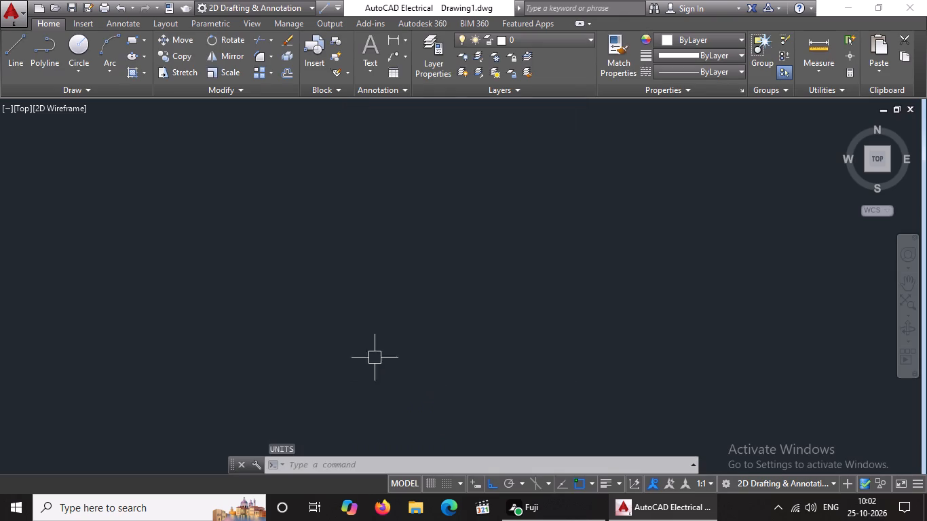
Modify the Standard dimension style's linear primary units to Architectural format with 0'-0 1/2" precision.
{"action": "type", "text": "d"}
{"action": "key", "text": "space"}
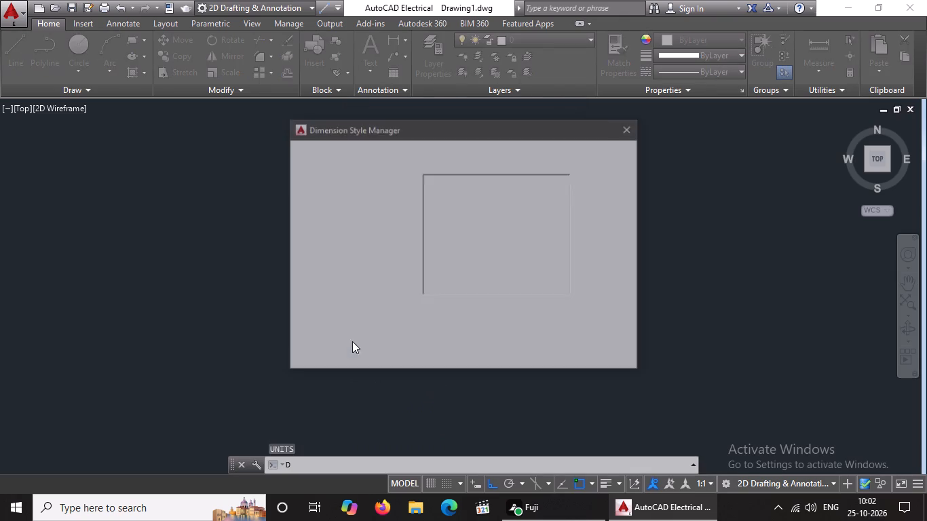
{"action": "left_click", "coordinate": [615, 219]}
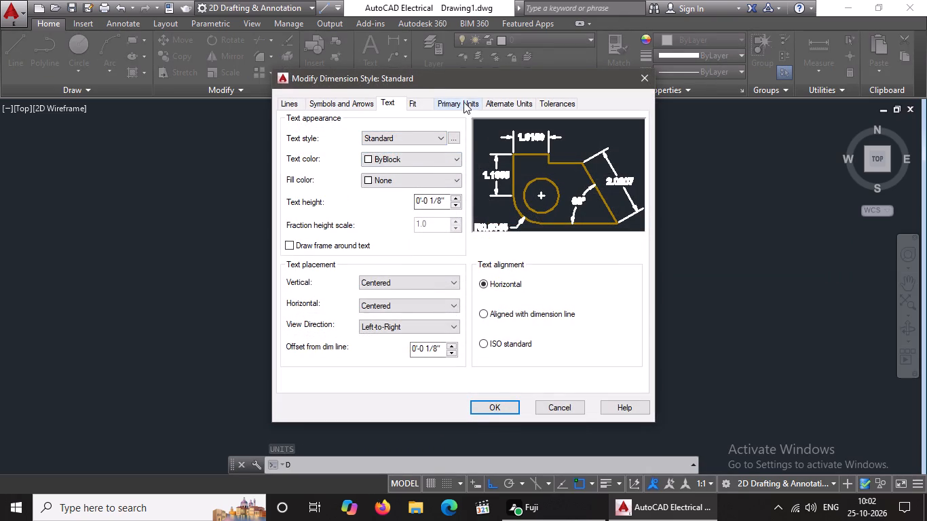
{"action": "left_click", "coordinate": [463, 102]}
{"action": "left_click", "coordinate": [455, 132]}
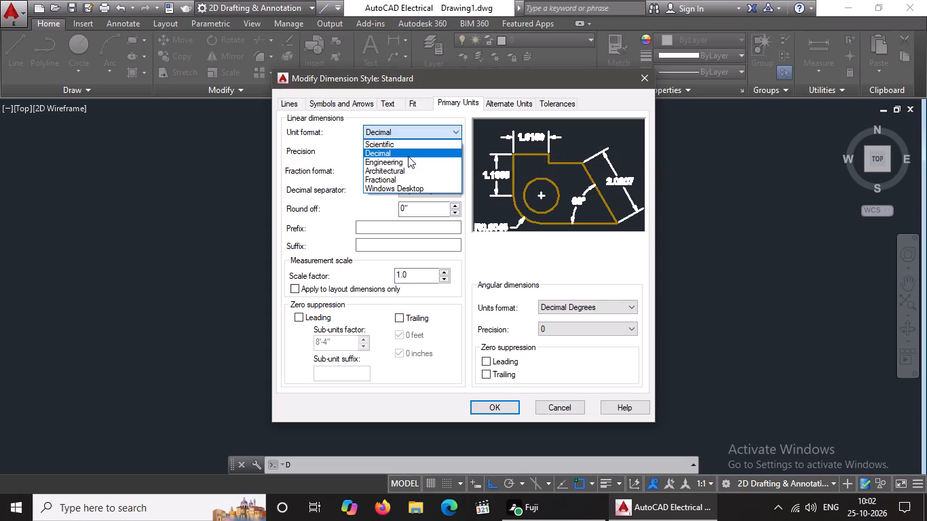
{"action": "left_click", "coordinate": [407, 154]}
{"action": "left_click", "coordinate": [445, 154]}
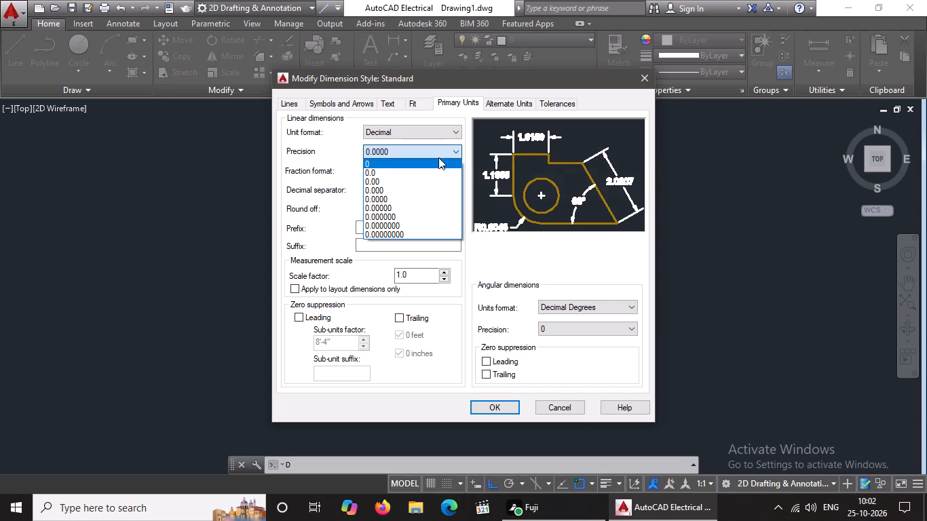
{"action": "left_click", "coordinate": [447, 135]}
{"action": "left_click", "coordinate": [451, 132]}
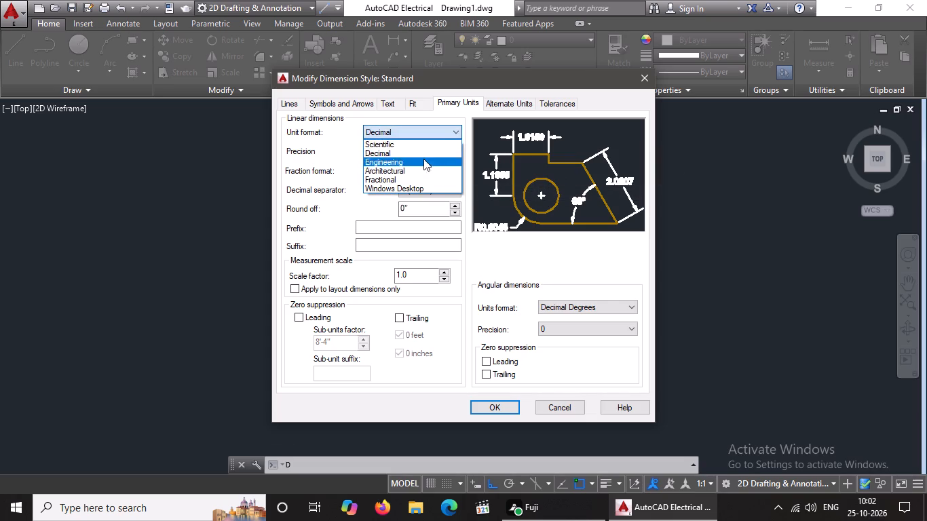
{"action": "left_click", "coordinate": [409, 171]}
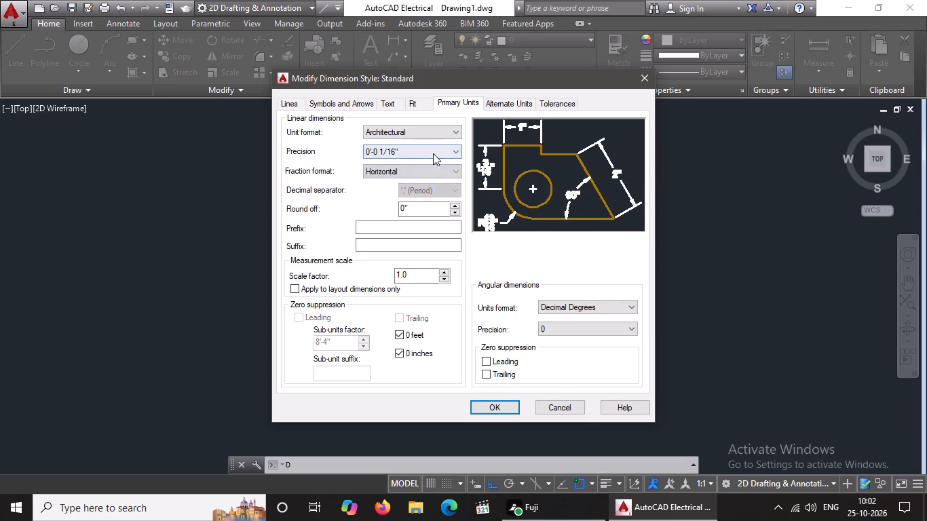
{"action": "left_click", "coordinate": [434, 153]}
{"action": "left_click", "coordinate": [404, 168]}
{"action": "left_click", "coordinate": [409, 152]}
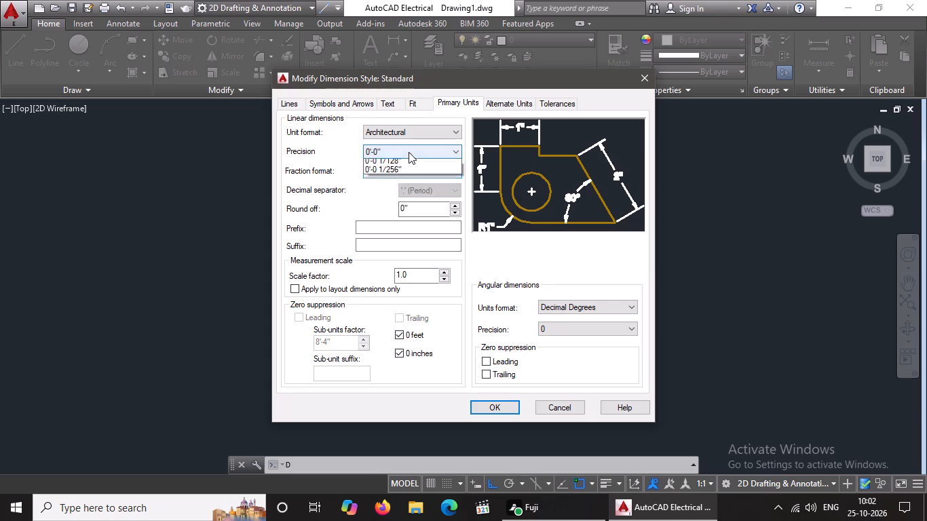
{"action": "left_click", "coordinate": [400, 172]}
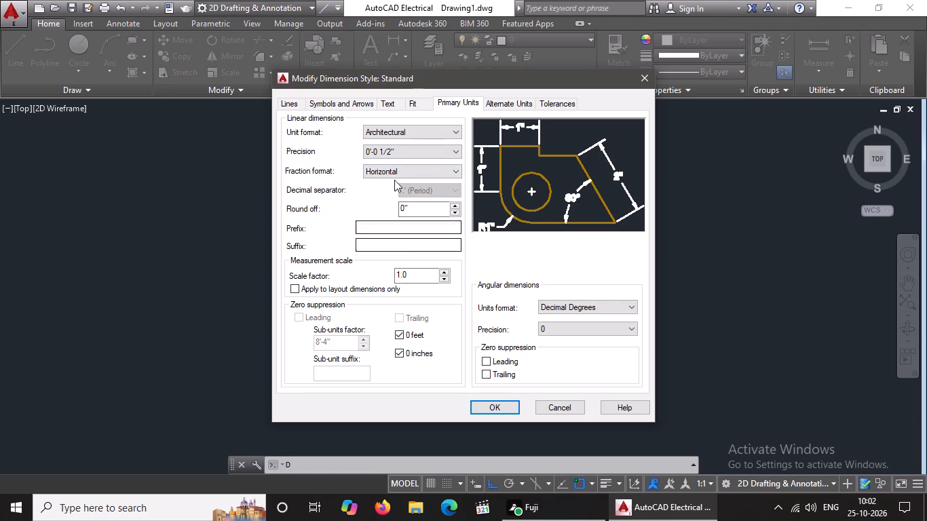
Set the style's angular dimensions to Decimal Degrees with precision 0, save it and make the Standard style current.
{"action": "left_click", "coordinate": [627, 305]}
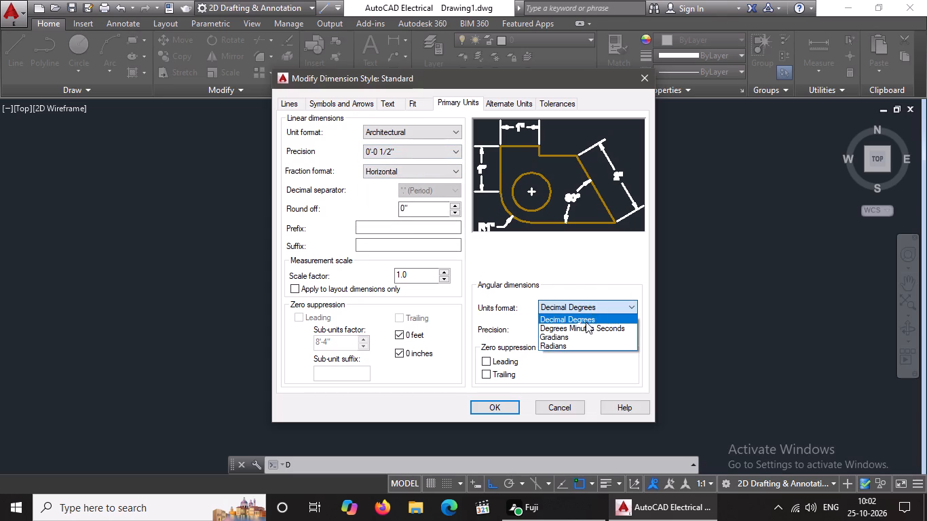
{"action": "left_click", "coordinate": [584, 321]}
{"action": "left_click", "coordinate": [580, 334]}
{"action": "left_click", "coordinate": [567, 345]}
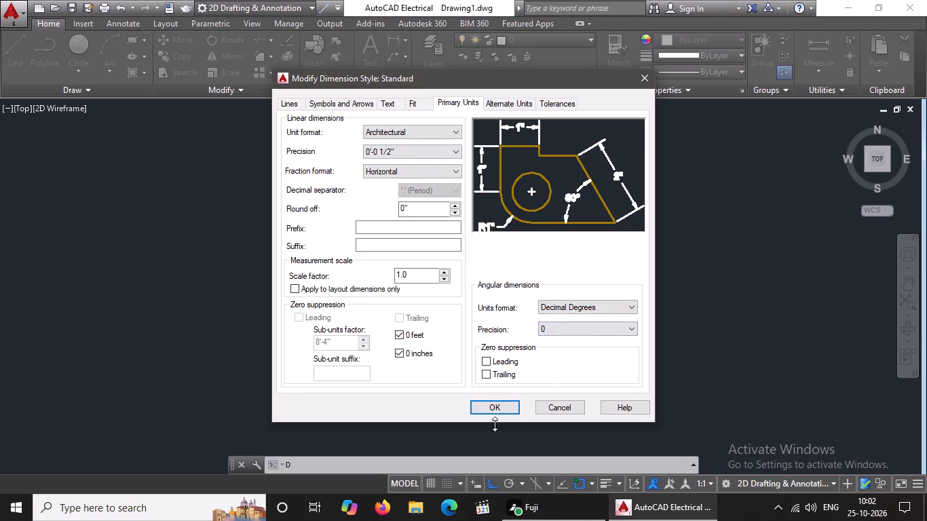
{"action": "left_click", "coordinate": [494, 410]}
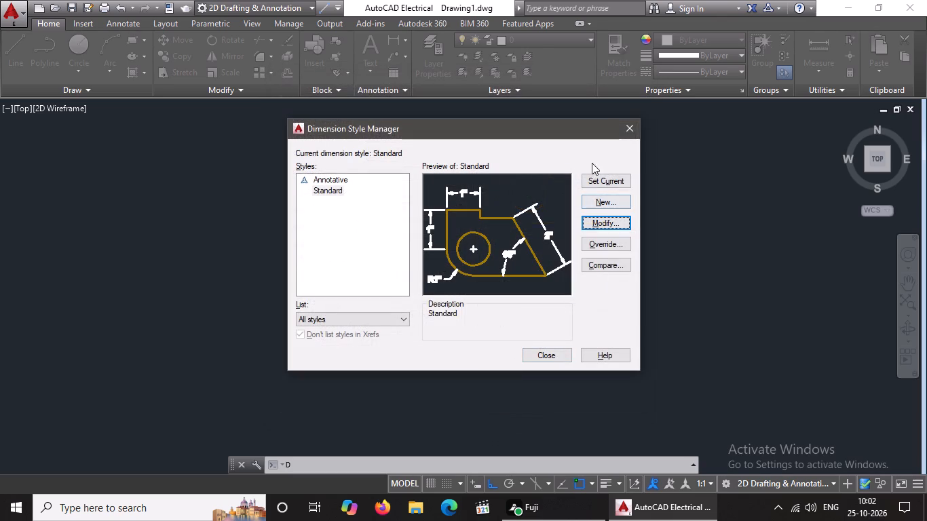
{"action": "left_click", "coordinate": [592, 178]}
{"action": "left_click", "coordinate": [546, 358]}
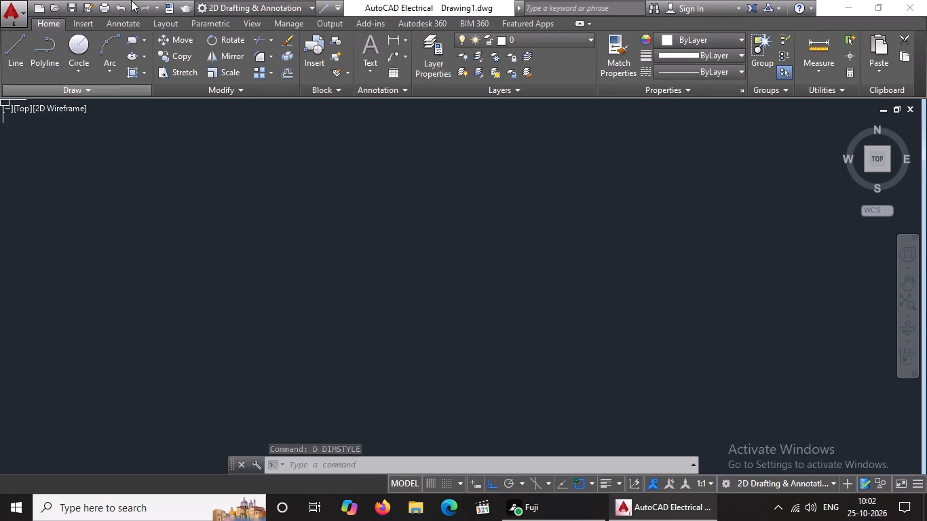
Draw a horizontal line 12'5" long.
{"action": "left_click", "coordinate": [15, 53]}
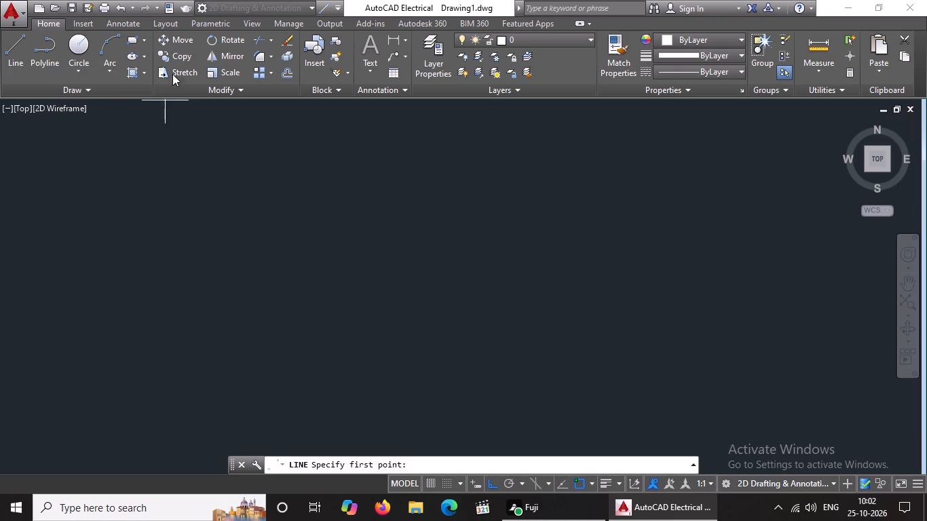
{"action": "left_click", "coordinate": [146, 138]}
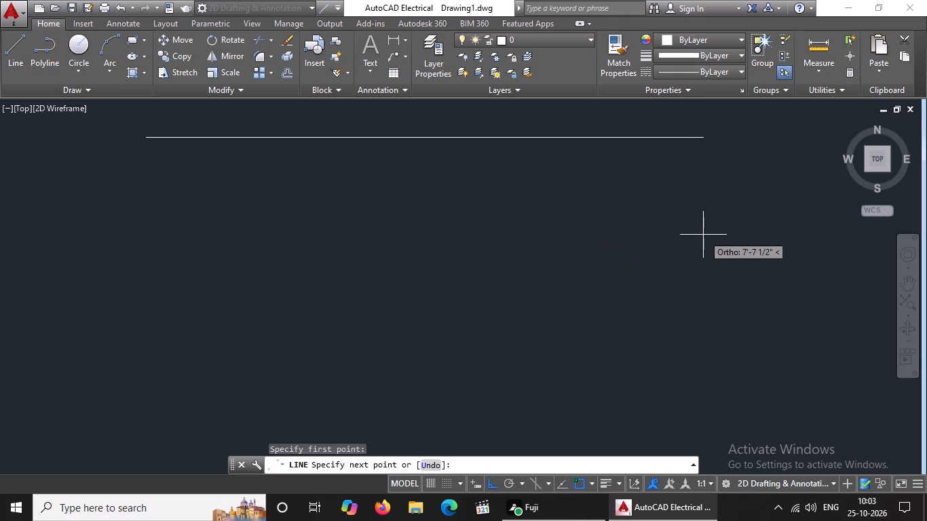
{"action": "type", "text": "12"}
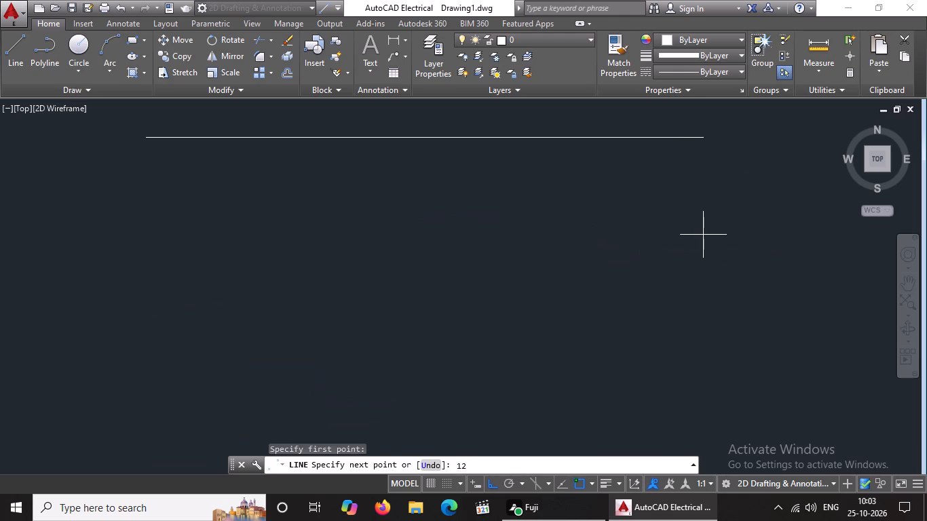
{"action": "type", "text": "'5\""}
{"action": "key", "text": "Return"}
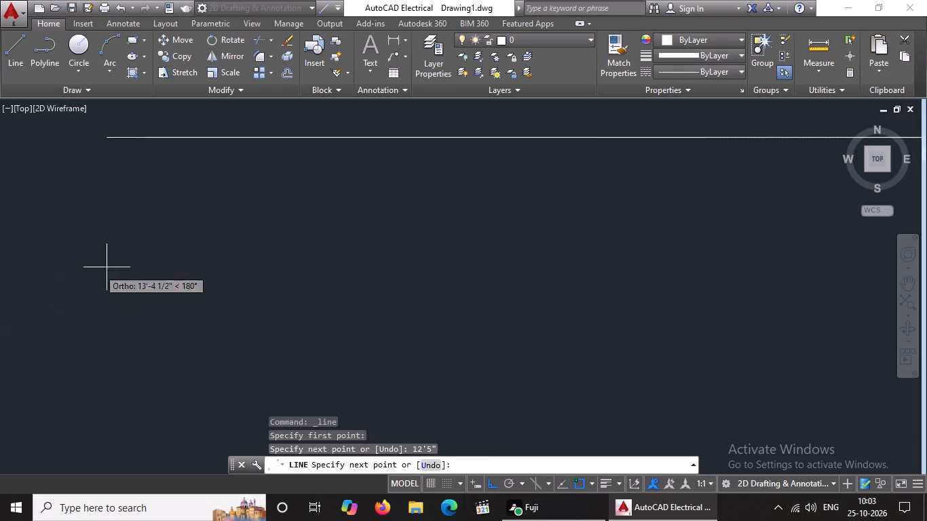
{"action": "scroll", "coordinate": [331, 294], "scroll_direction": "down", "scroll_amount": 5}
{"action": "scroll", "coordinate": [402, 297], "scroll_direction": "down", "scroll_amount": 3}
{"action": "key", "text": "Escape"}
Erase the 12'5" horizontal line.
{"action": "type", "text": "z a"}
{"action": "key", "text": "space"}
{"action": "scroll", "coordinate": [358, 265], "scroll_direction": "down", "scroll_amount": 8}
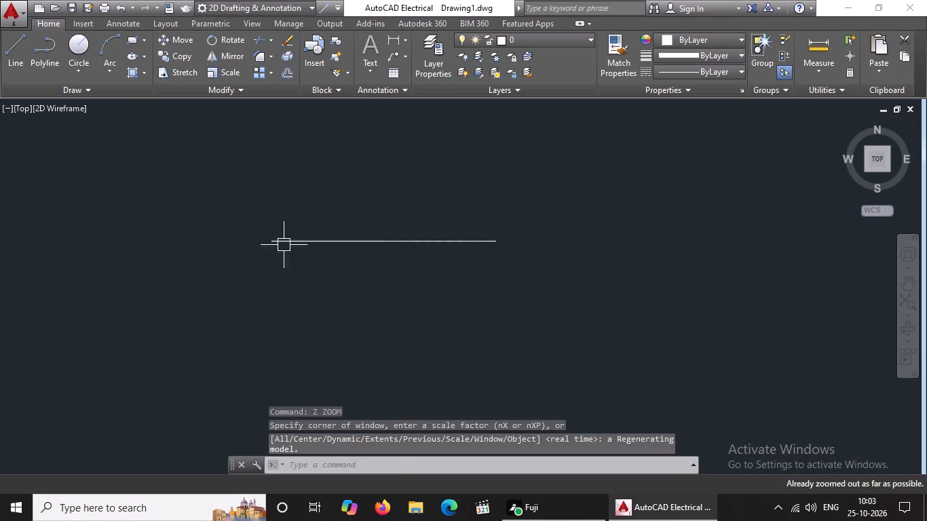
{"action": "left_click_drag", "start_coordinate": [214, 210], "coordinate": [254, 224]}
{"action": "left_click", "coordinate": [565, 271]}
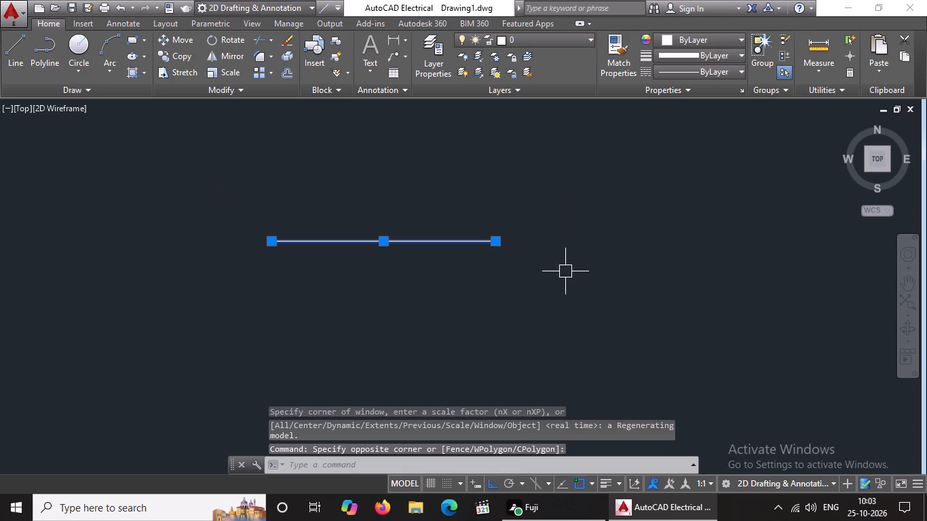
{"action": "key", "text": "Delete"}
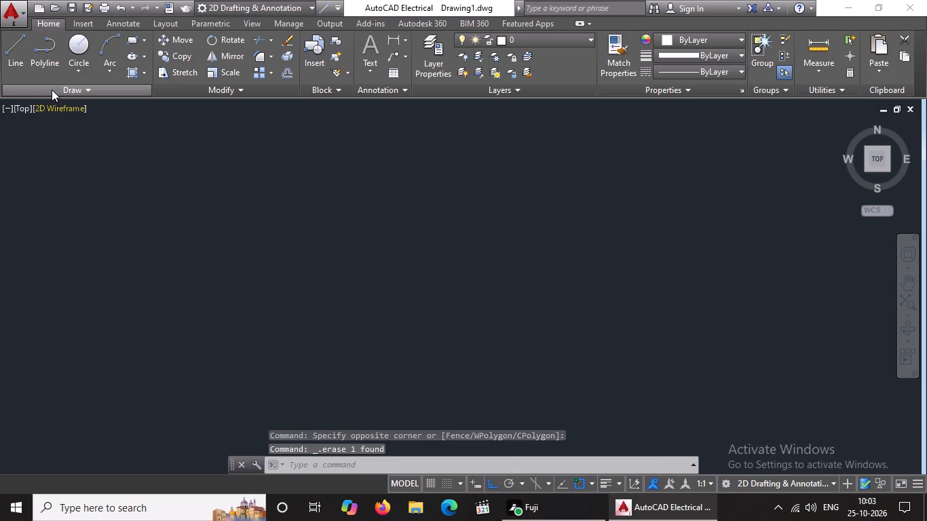
Draw a closed rectangular room outline with lines, 12' wide and 10' high.
{"action": "left_click", "coordinate": [18, 54]}
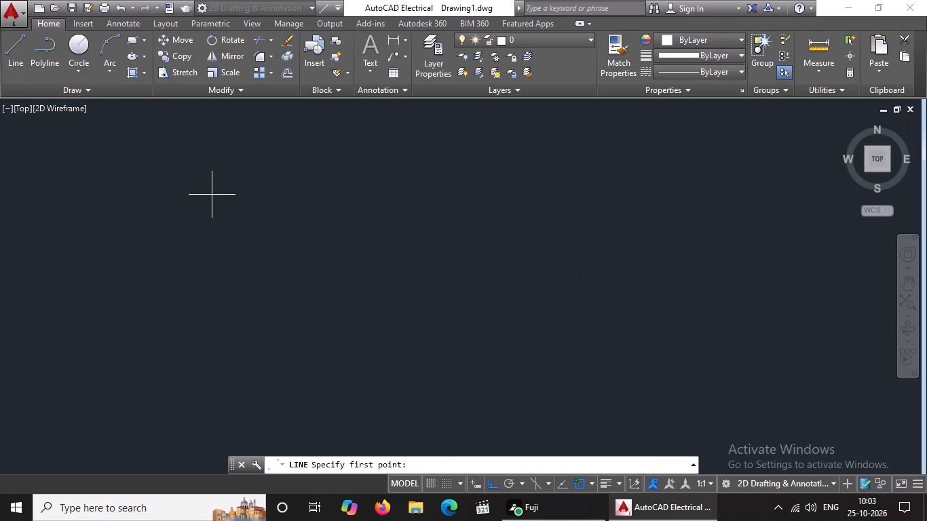
{"action": "left_click", "coordinate": [212, 193]}
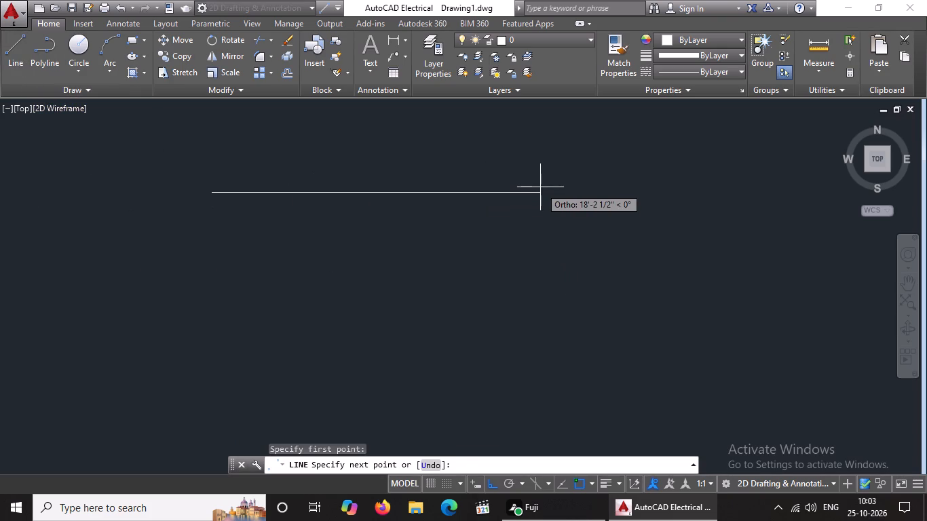
{"action": "type", "text": "12'"}
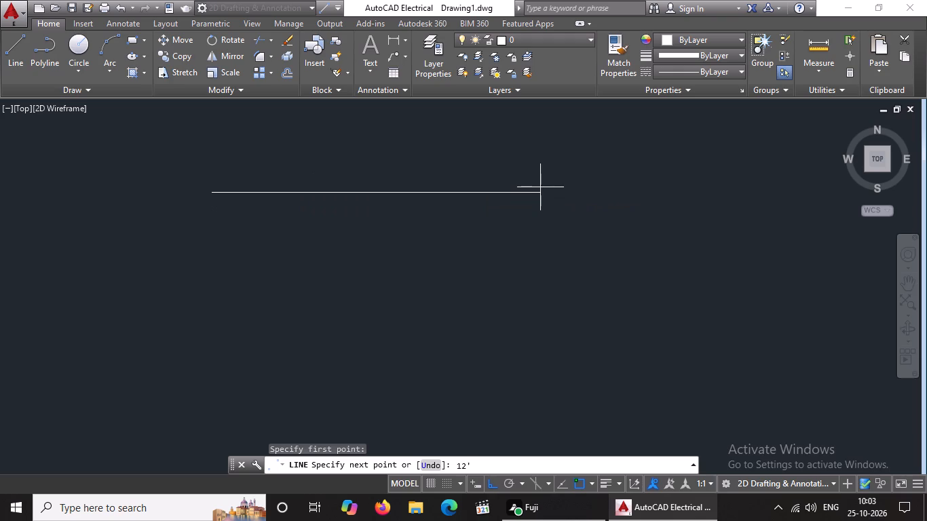
{"action": "key", "text": "Return"}
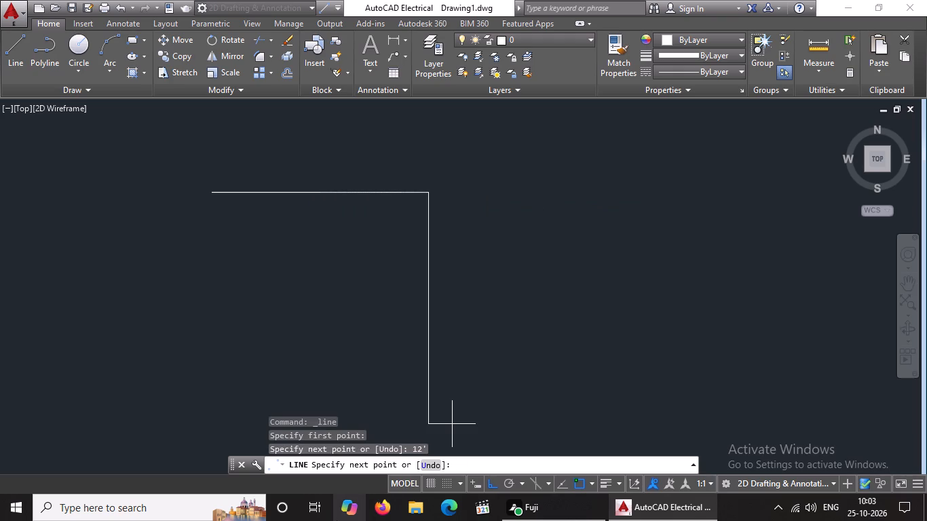
{"action": "type", "text": "10'"}
{"action": "key", "text": "Return"}
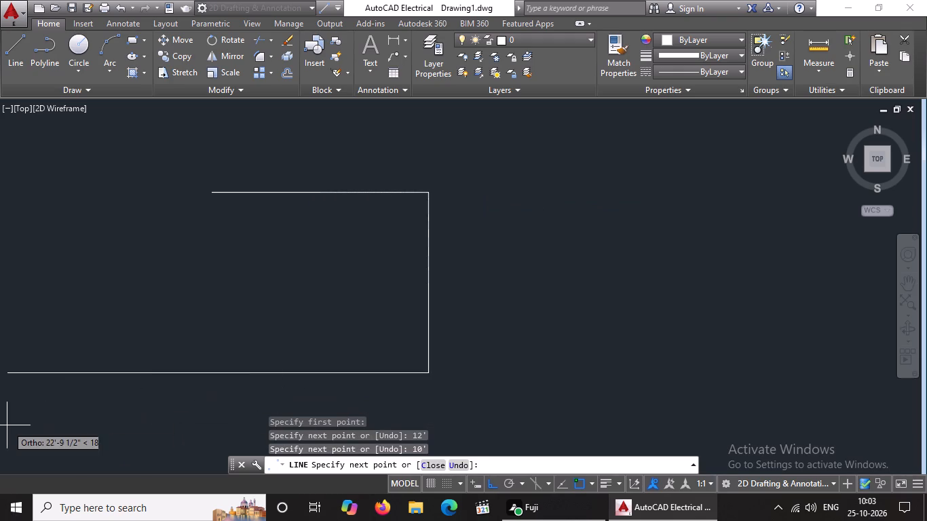
{"action": "type", "text": "12'"}
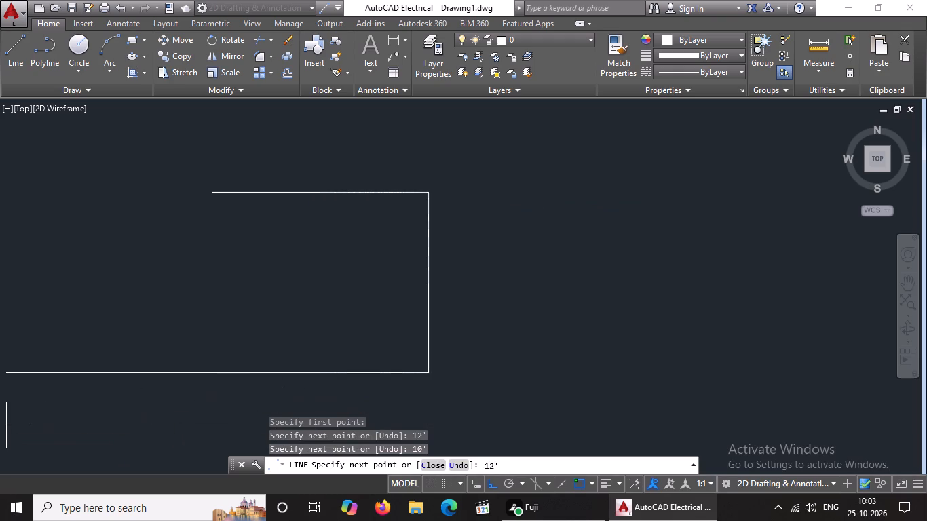
{"action": "key", "text": "Return"}
{"action": "type", "text": "10"}
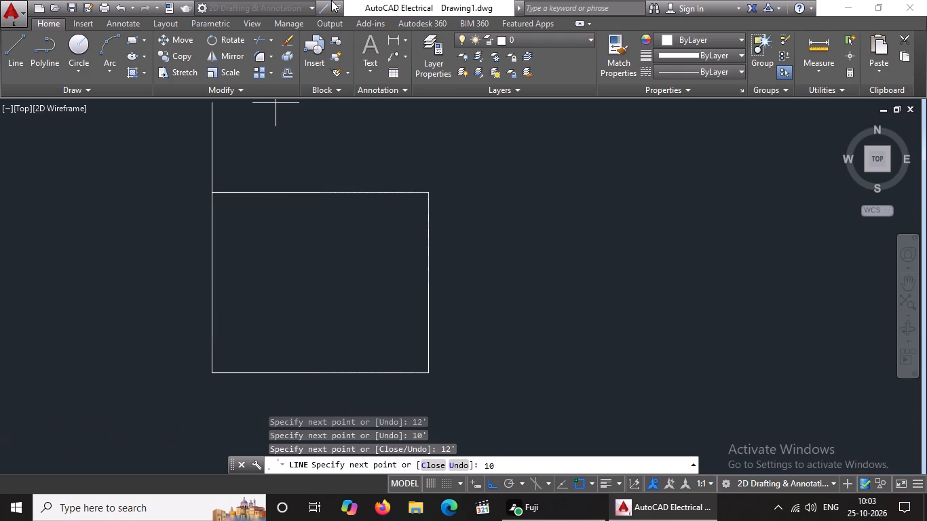
{"action": "key", "text": "apostrophe"}
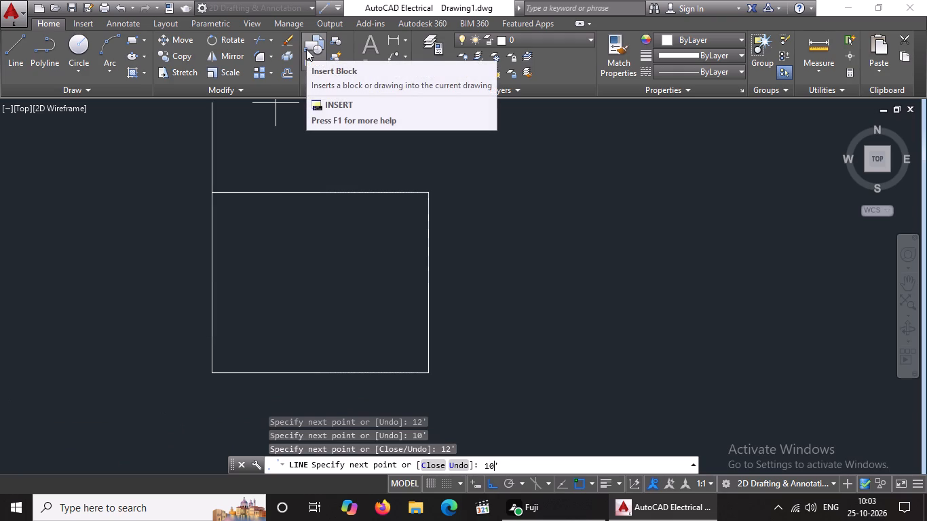
{"action": "key", "text": "Return"}
{"action": "key", "text": "Return"}
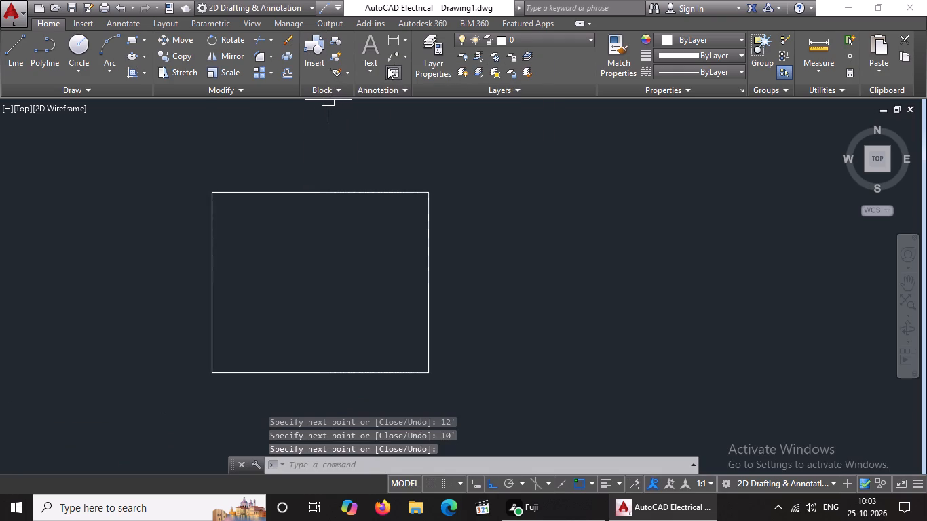
{"action": "key", "text": "Escape"}
Offset all four sides of the 12' by 10' room outward by 9" for the wall thickness.
{"action": "key", "text": "o"}
{"action": "key", "text": "Return"}
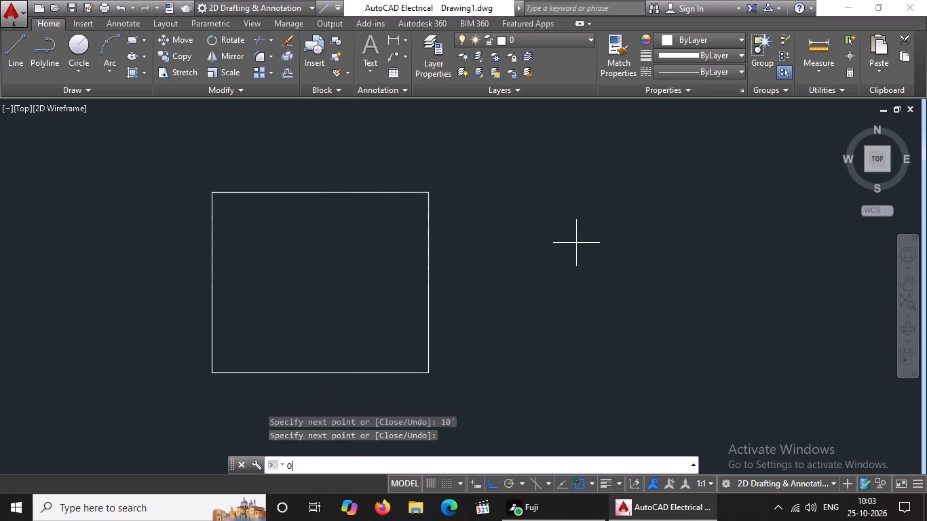
{"action": "type", "text": "9\""}
{"action": "key", "text": "Return"}
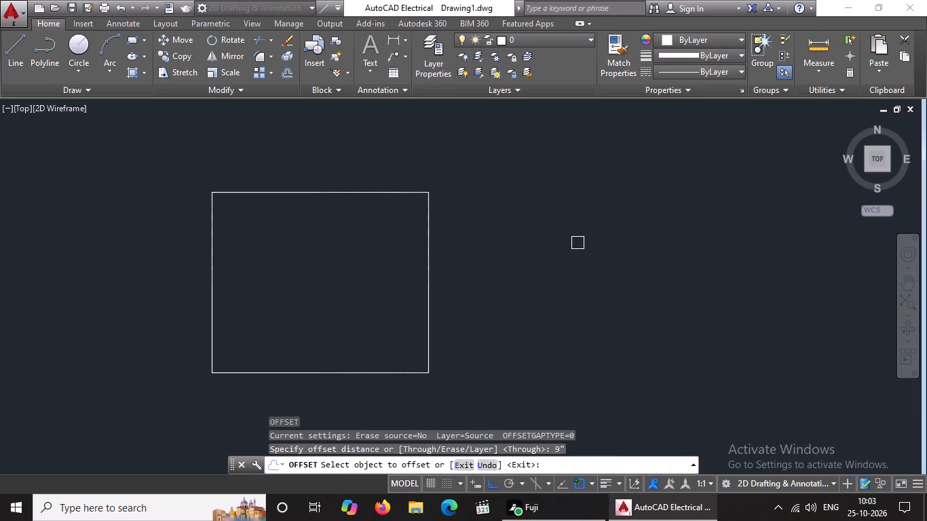
{"action": "left_click_drag", "start_coordinate": [214, 266], "coordinate": [208, 267]}
{"action": "left_click_drag", "start_coordinate": [94, 276], "coordinate": [110, 271]}
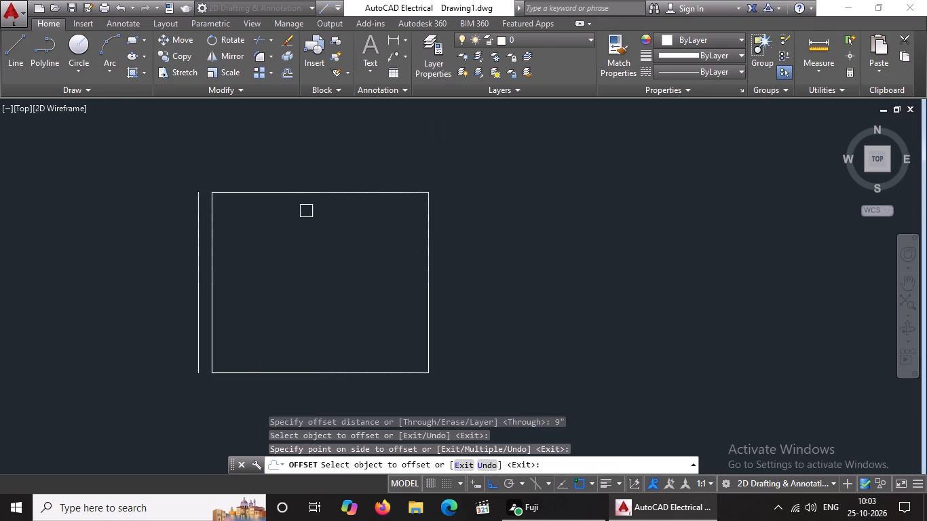
{"action": "left_click", "coordinate": [314, 194]}
{"action": "left_click", "coordinate": [312, 160]}
{"action": "left_click_drag", "start_coordinate": [424, 273], "coordinate": [448, 270]}
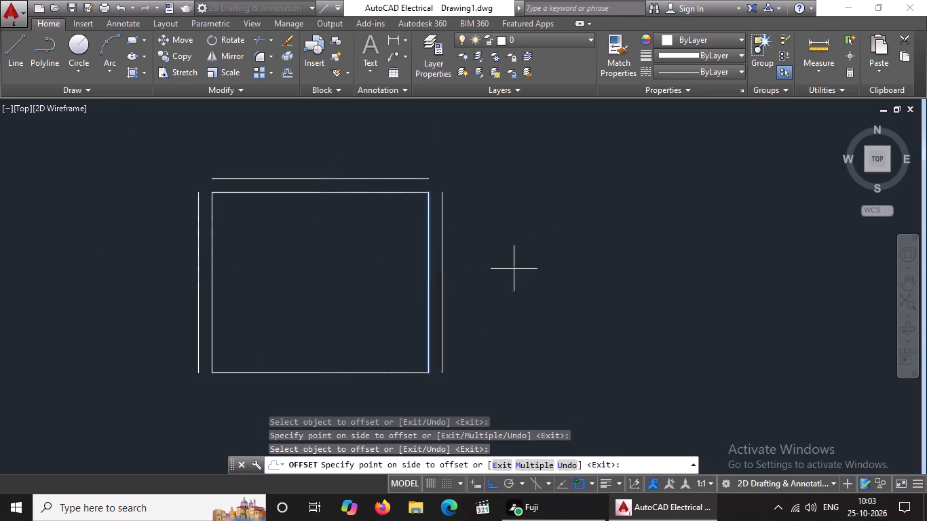
{"action": "left_click", "coordinate": [514, 269]}
{"action": "left_click", "coordinate": [356, 372]}
{"action": "left_click", "coordinate": [359, 396]}
{"action": "key", "text": "Escape"}
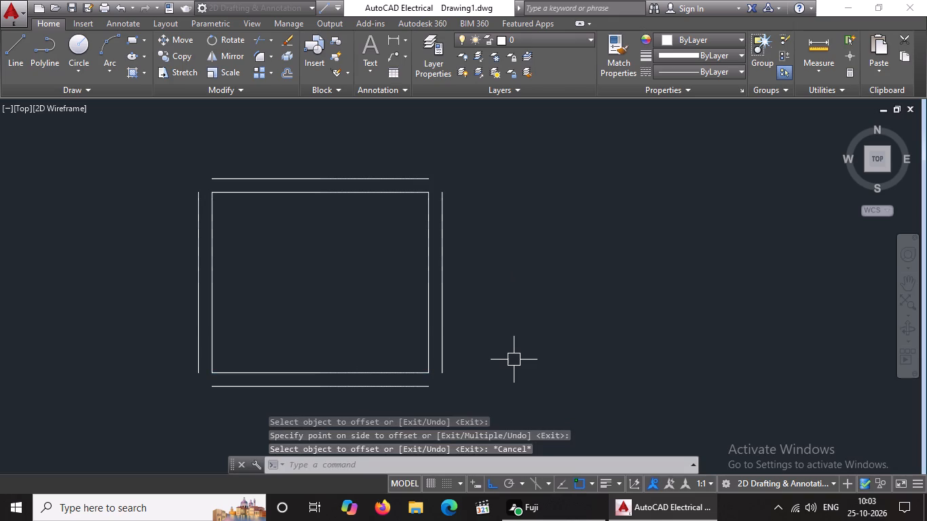
Draw the adjoining room's 5' top, 10' right side and 5' bottom lines, starting from the top end of the first room's right-hand offset line.
{"action": "key", "text": "l"}
{"action": "key", "text": "Return"}
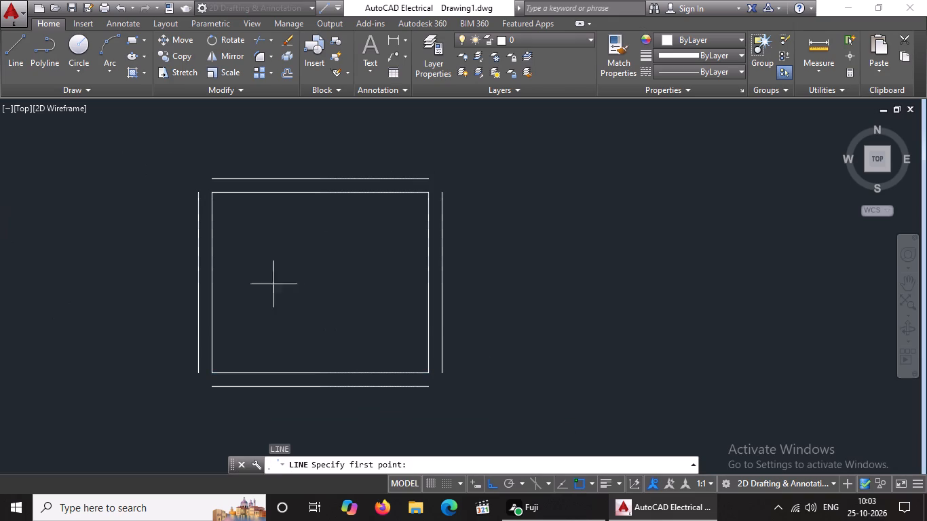
{"action": "left_click", "coordinate": [442, 193]}
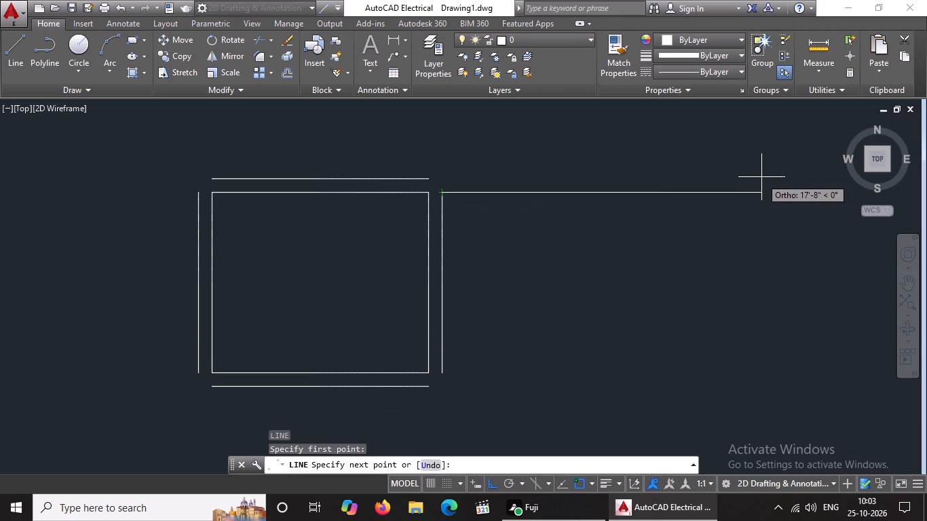
{"action": "type", "text": "5'"}
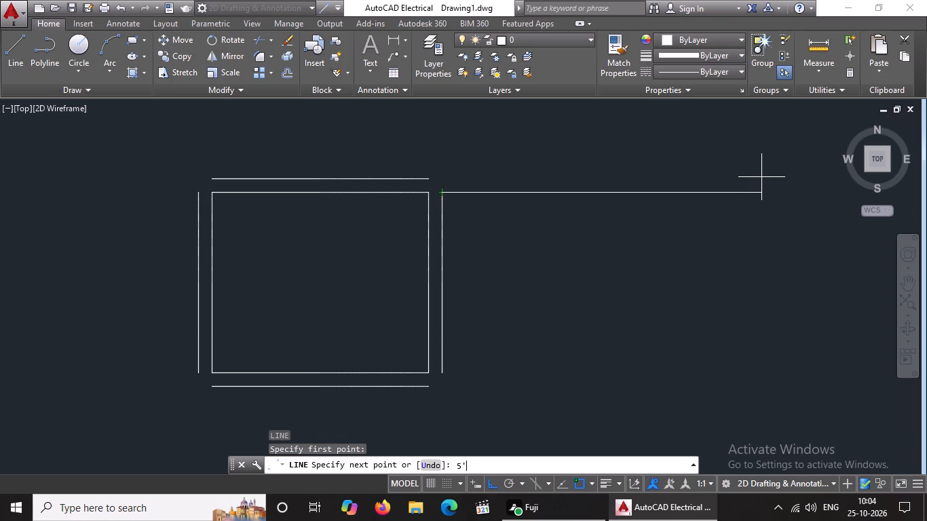
{"action": "key", "text": "Return"}
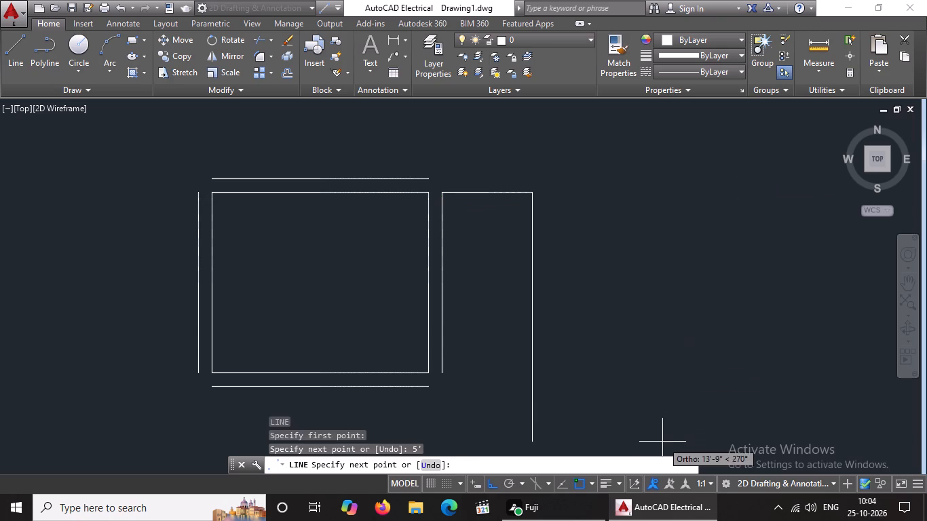
{"action": "type", "text": "10'"}
{"action": "key", "text": "Return"}
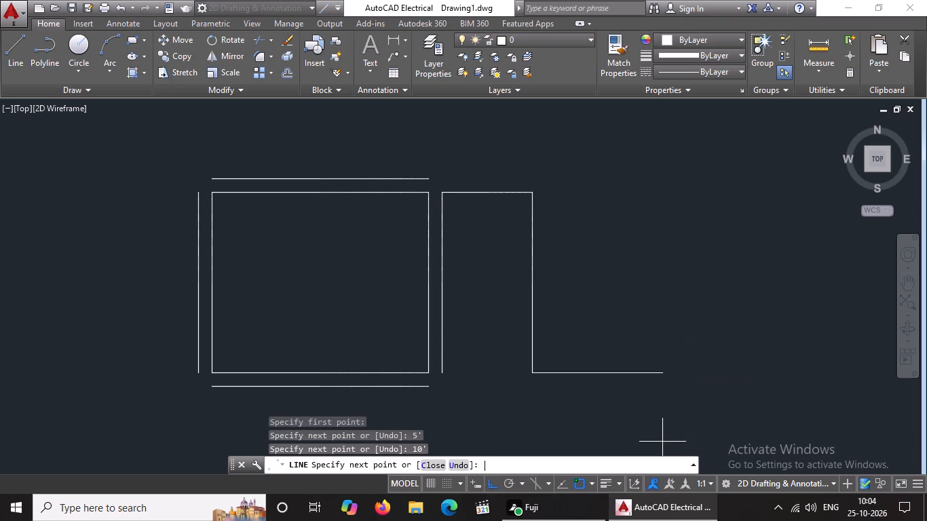
{"action": "key", "text": "5"}
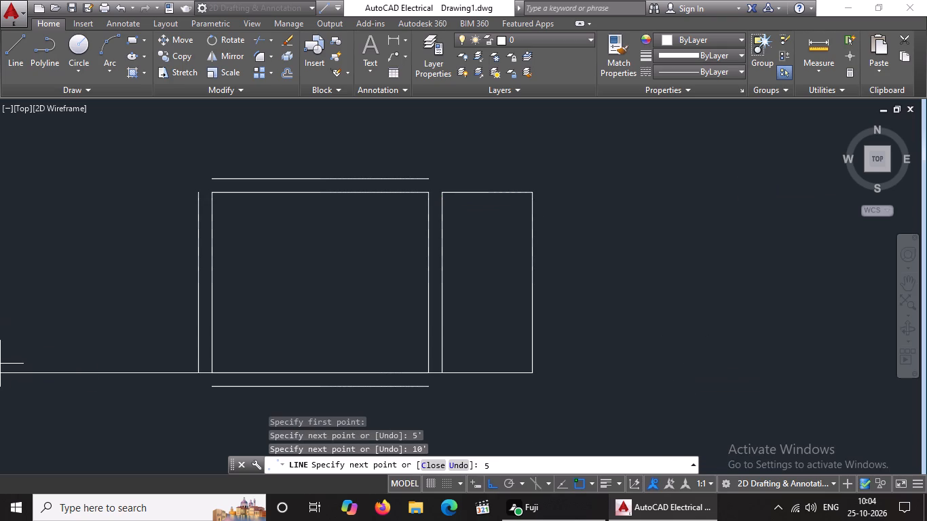
{"action": "key", "text": "apostrophe"}
{"action": "key", "text": "Return"}
{"action": "key", "text": "Return"}
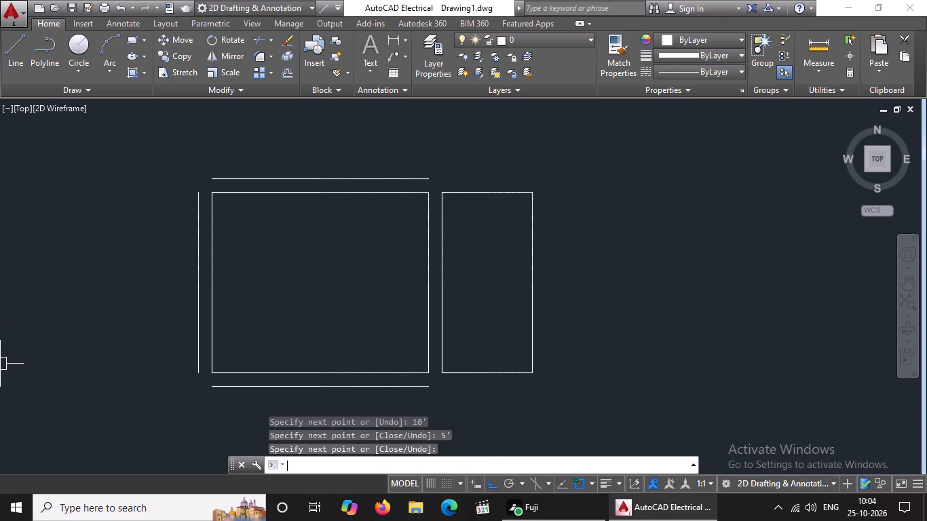
{"action": "key", "text": "Escape"}
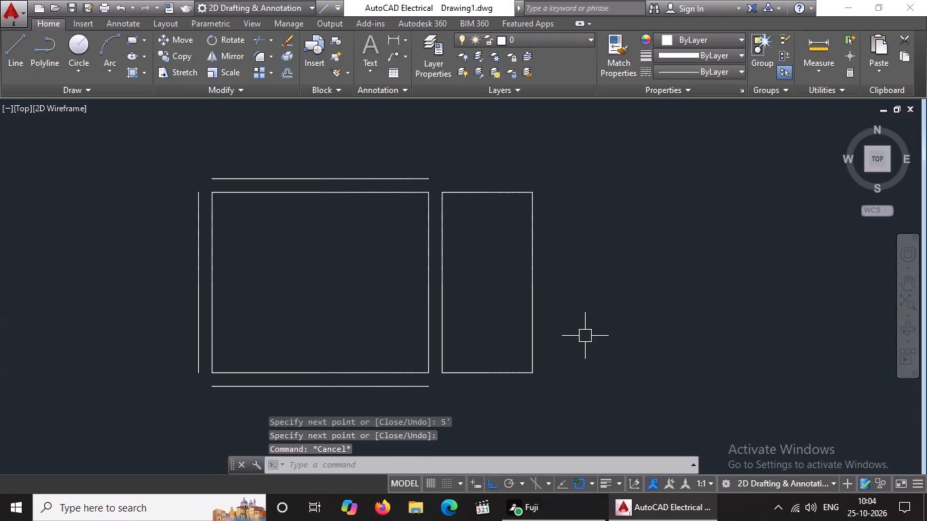
Offset the right, bottom and top sides of the 5' by 10' room outward by 9".
{"action": "key", "text": "o"}
{"action": "key", "text": "Return"}
{"action": "type", "text": "9\""}
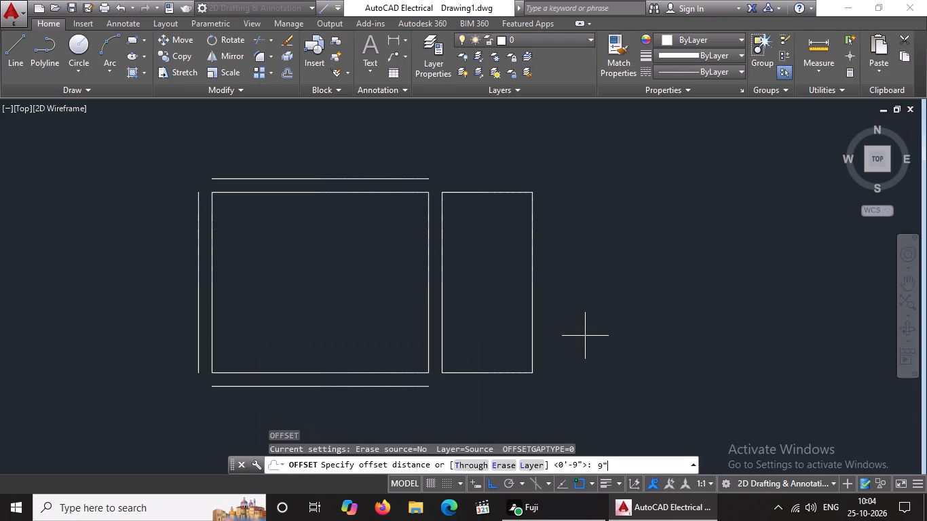
{"action": "key", "text": "Return"}
{"action": "left_click_drag", "start_coordinate": [529, 342], "coordinate": [573, 322]}
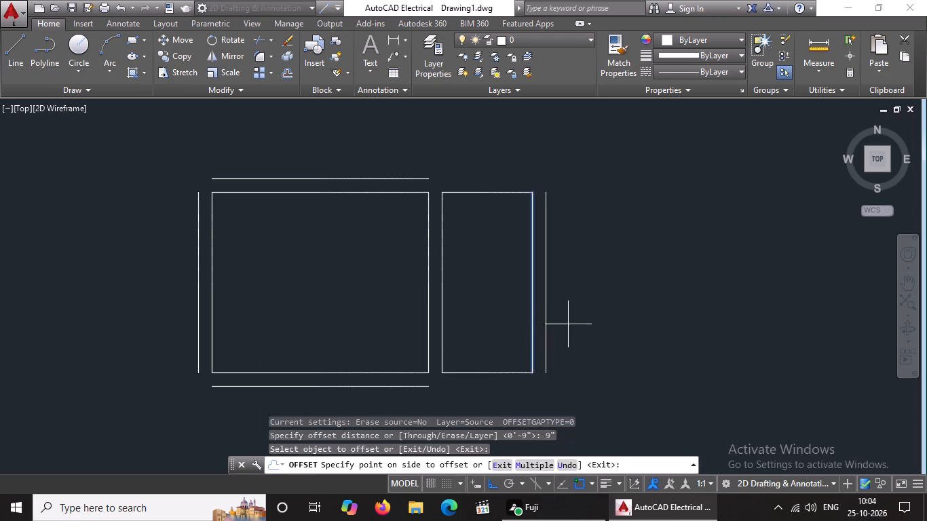
{"action": "left_click_drag", "start_coordinate": [573, 322], "coordinate": [568, 324]}
{"action": "left_click", "coordinate": [585, 319]}
{"action": "left_click", "coordinate": [512, 377]}
{"action": "left_click", "coordinate": [507, 420]}
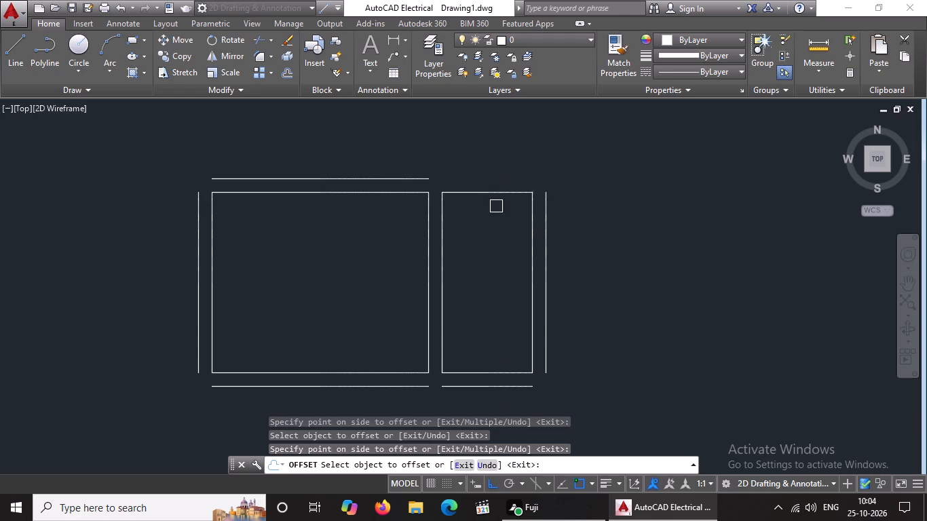
{"action": "left_click", "coordinate": [497, 193]}
{"action": "left_click", "coordinate": [508, 158]}
{"action": "key", "text": "Escape"}
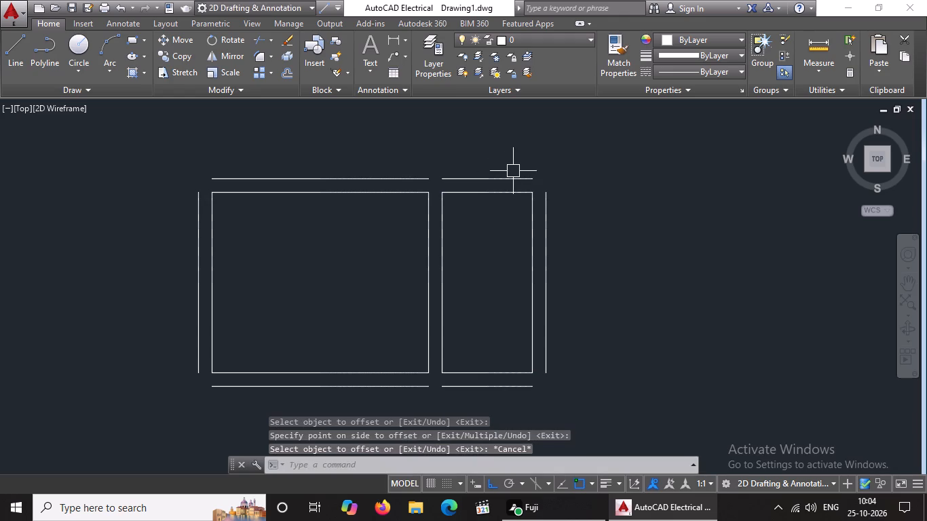
Draw the third room's 10'4" top, 12' right side and 10'4" bottom lines, starting from the top end of the second room's right-hand offset line.
{"action": "key", "text": "l"}
{"action": "key", "text": "Return"}
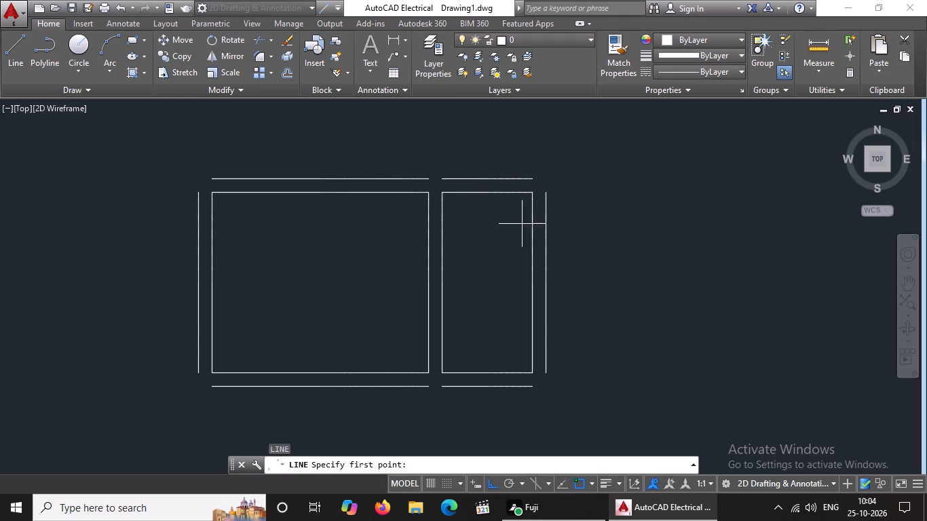
{"action": "left_click", "coordinate": [546, 190]}
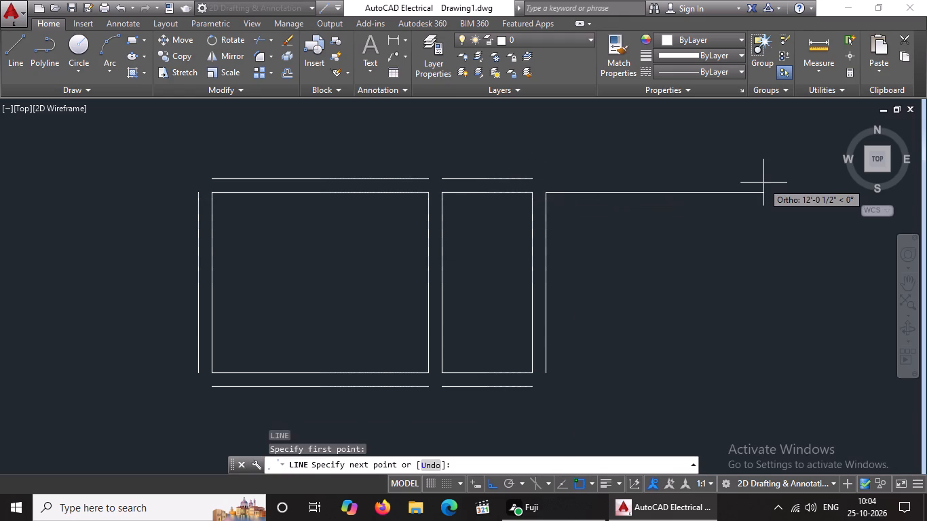
{"action": "type", "text": "10'4\""}
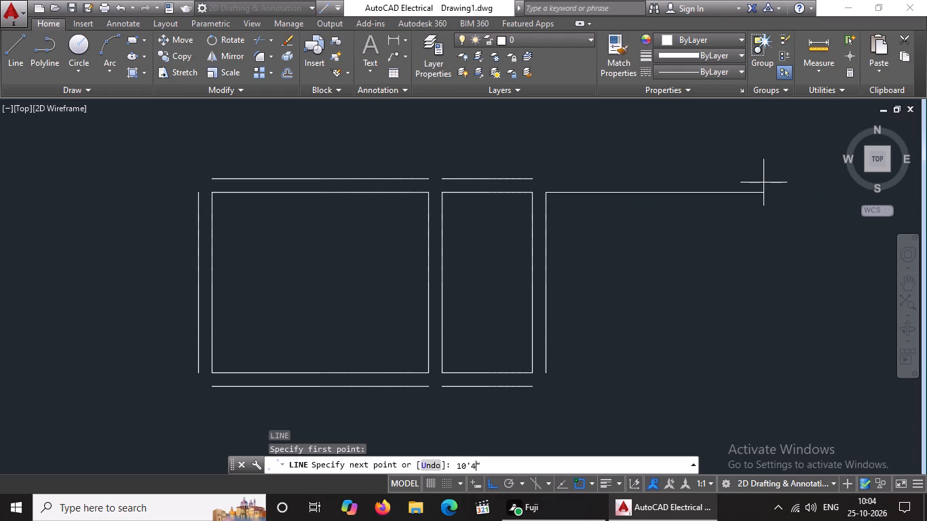
{"action": "key", "text": "Return"}
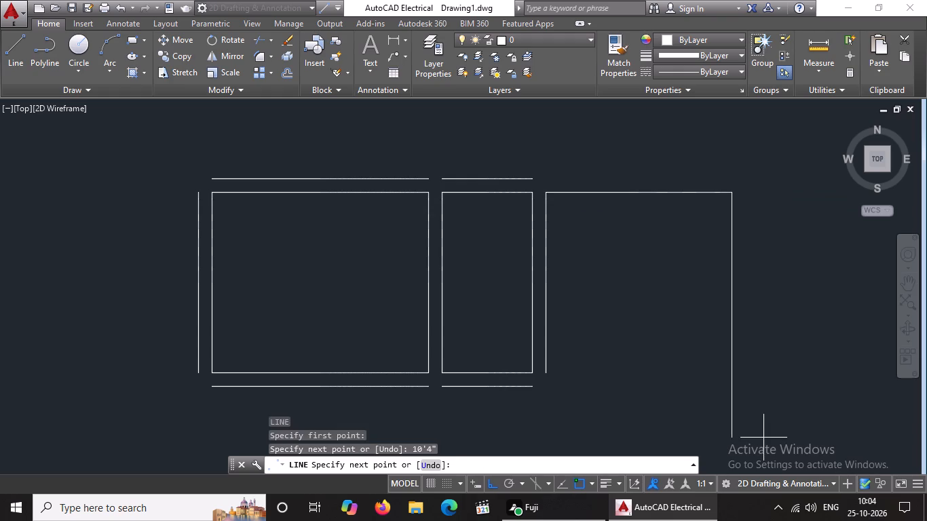
{"action": "type", "text": "12'"}
{"action": "key", "text": "Return"}
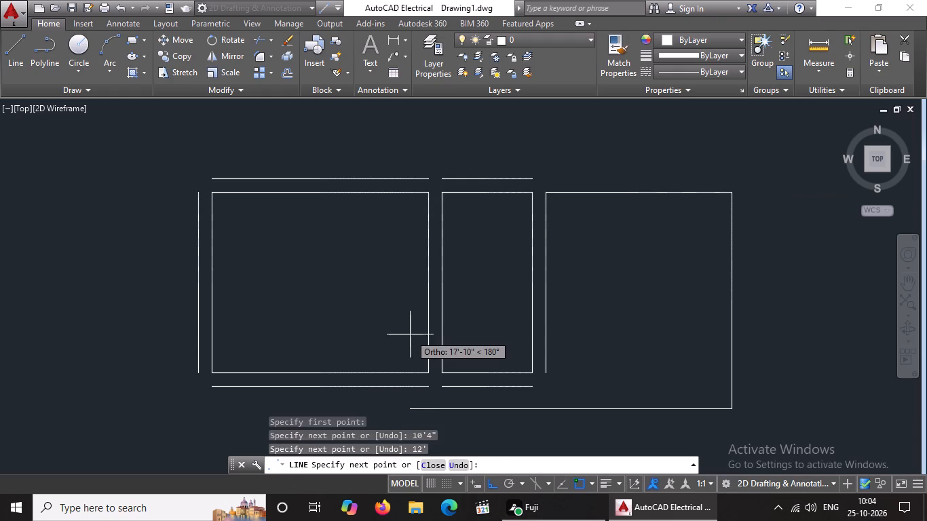
{"action": "type", "text": "10'4\""}
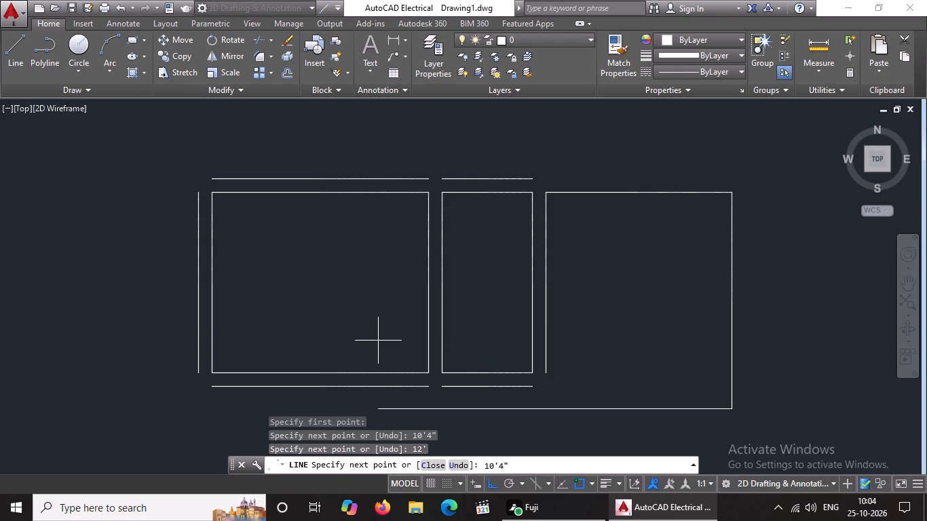
{"action": "key", "text": "Return"}
{"action": "key", "text": "Return"}
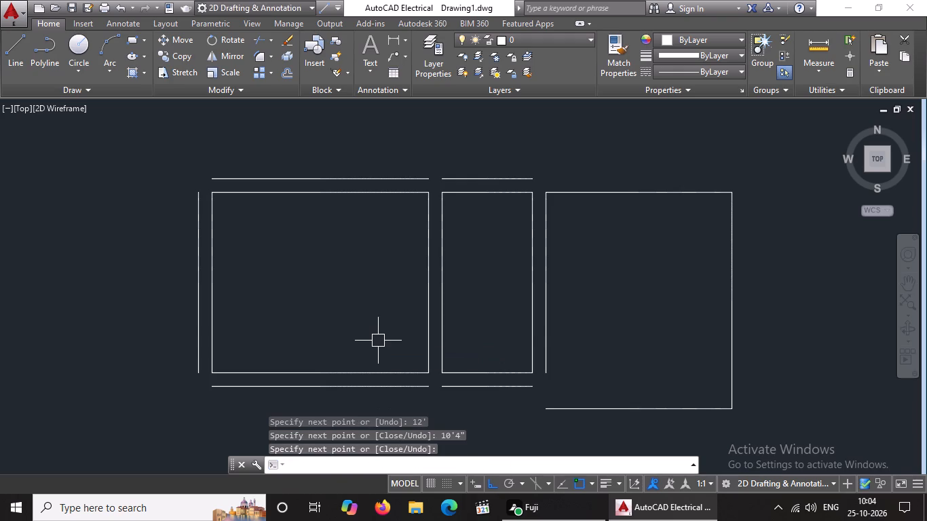
Erase the 10' line on the third room's left side and draw a 12' line down from the room's top-left corner instead.
{"action": "left_click", "coordinate": [546, 332]}
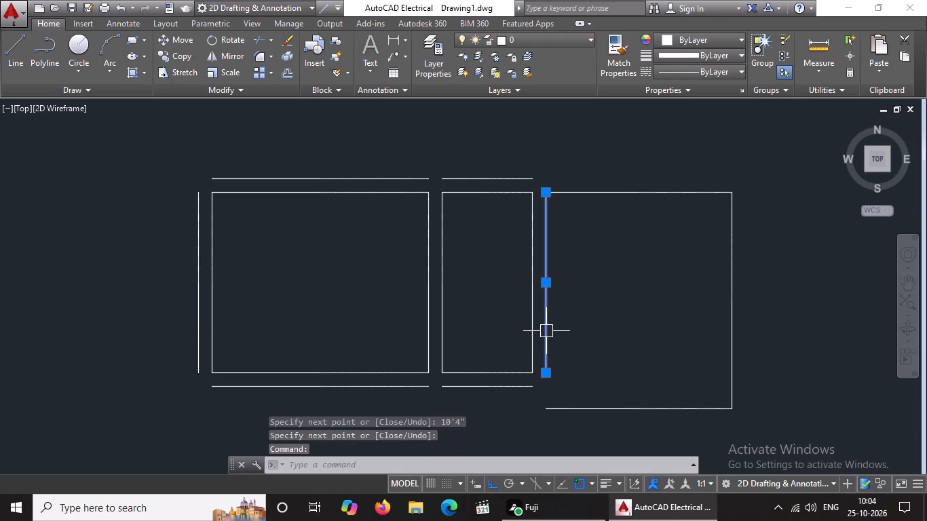
{"action": "key", "text": "Delete"}
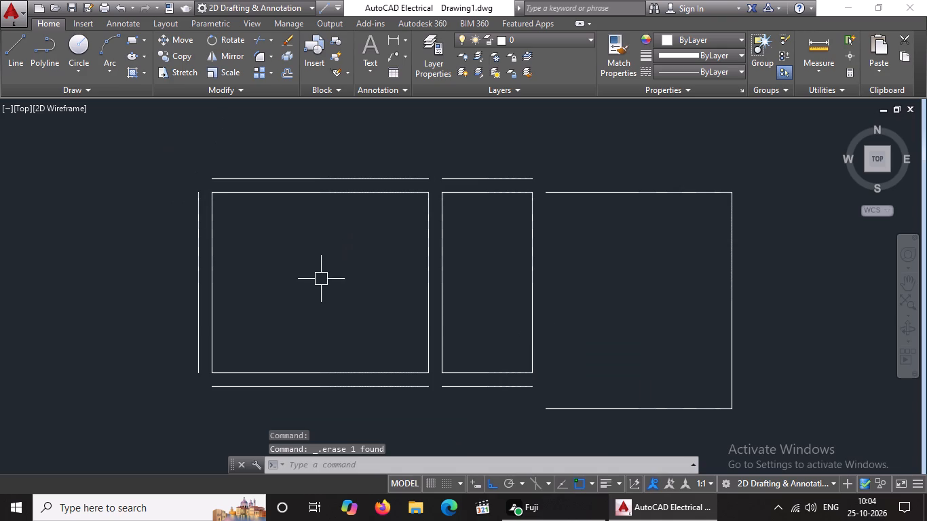
{"action": "left_click", "coordinate": [12, 51]}
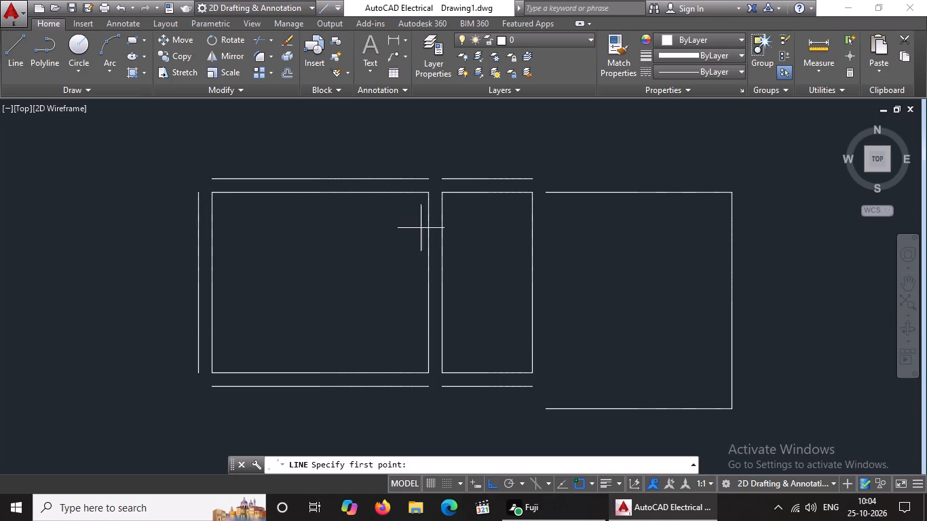
{"action": "left_click", "coordinate": [543, 194]}
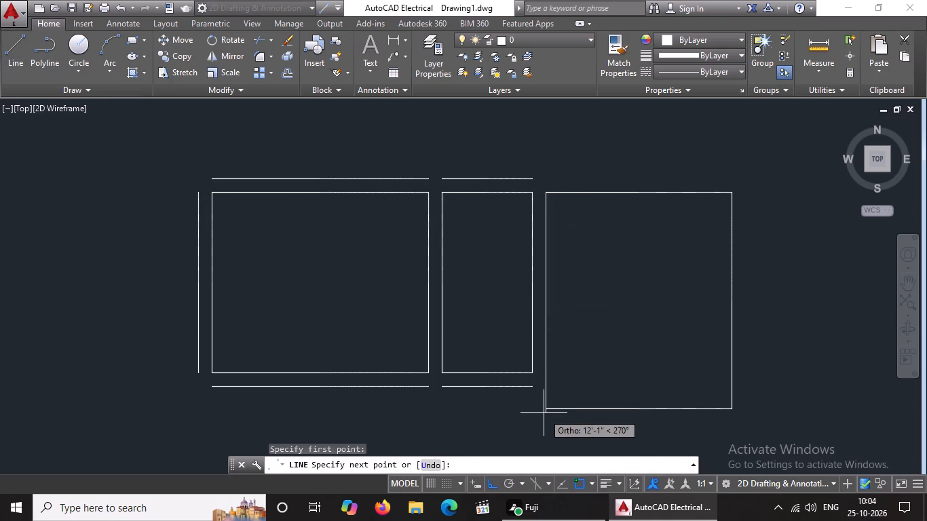
{"action": "type", "text": "12'"}
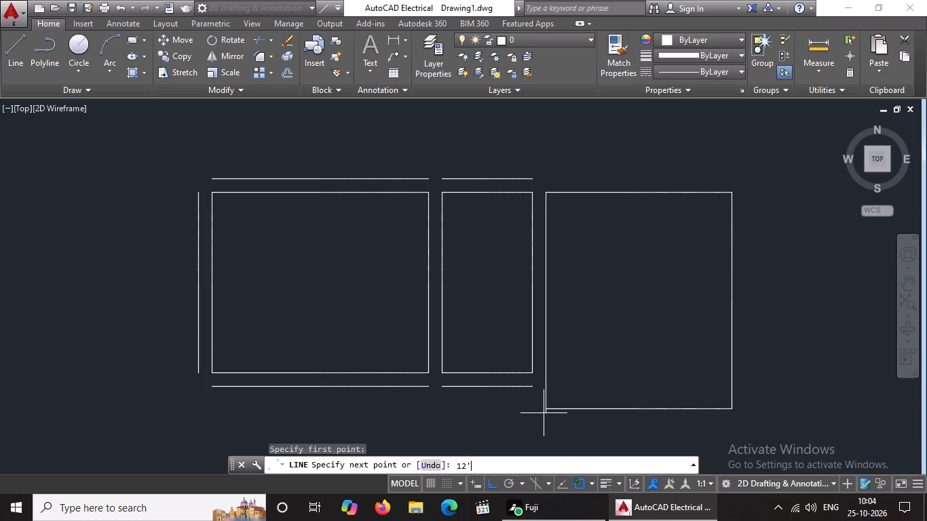
{"action": "key", "text": "Return"}
{"action": "key", "text": "Return"}
{"action": "key", "text": "Escape"}
Offset all four sides of the 10'4" by 12' room outward by 9" for the wall thickness.
{"action": "key", "text": "o"}
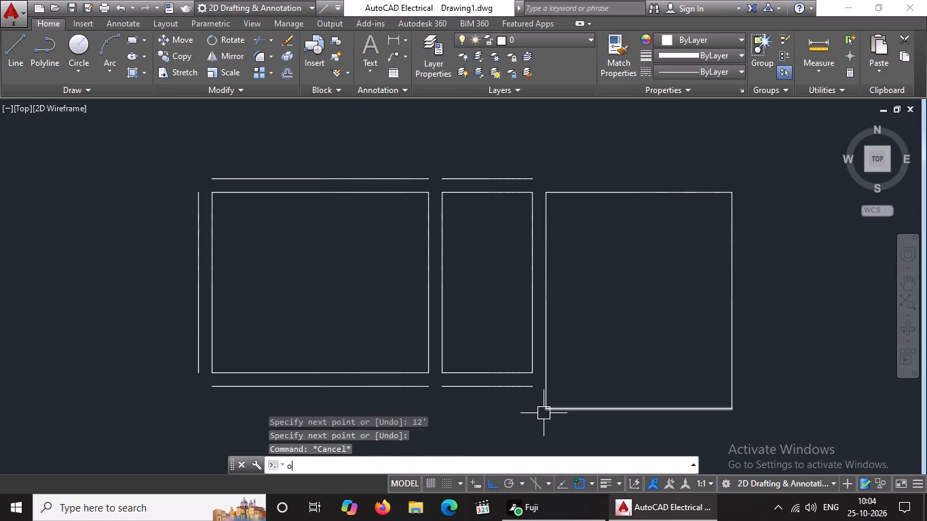
{"action": "key", "text": "Return"}
{"action": "type", "text": "9\""}
{"action": "key", "text": "Return"}
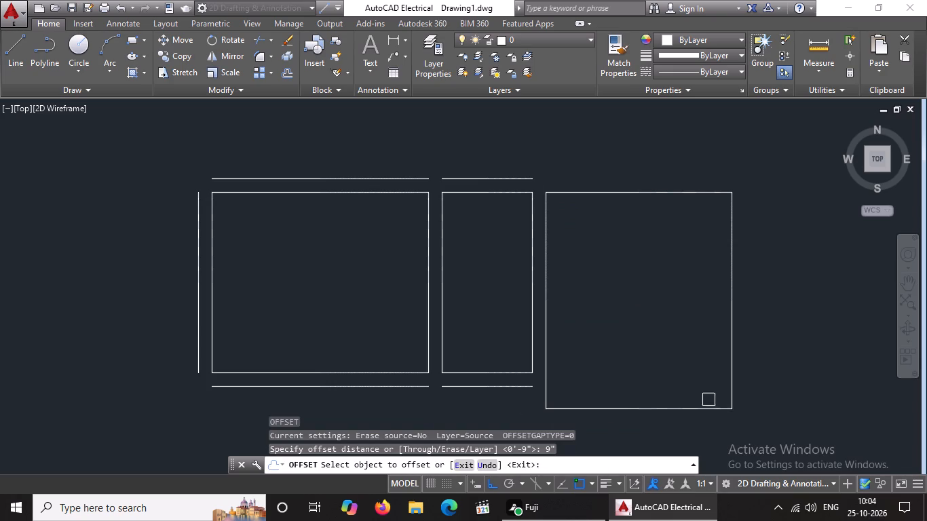
{"action": "left_click", "coordinate": [737, 309]}
{"action": "left_click", "coordinate": [790, 290]}
{"action": "left_click_drag", "start_coordinate": [630, 194], "coordinate": [632, 185]}
{"action": "left_click", "coordinate": [637, 161]}
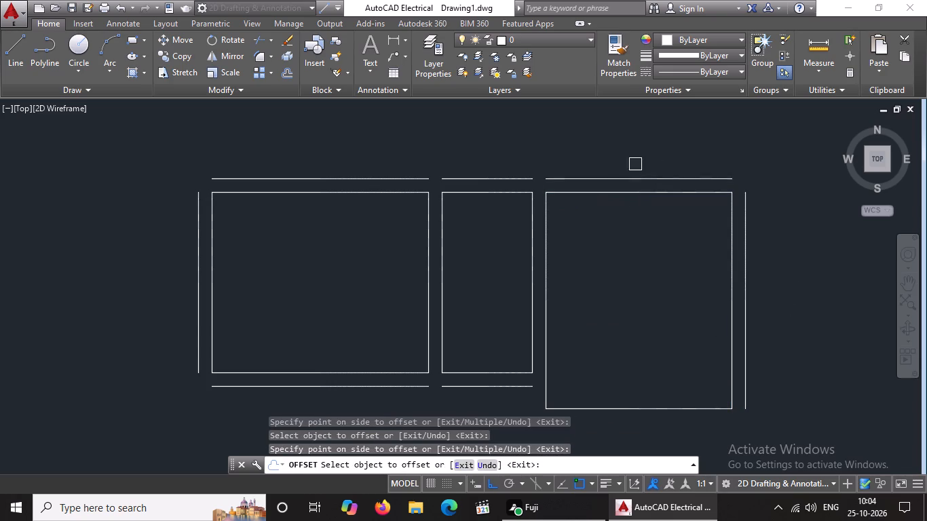
{"action": "left_click", "coordinate": [542, 390]}
{"action": "left_click", "coordinate": [511, 397]}
{"action": "left_click", "coordinate": [608, 411]}
{"action": "left_click", "coordinate": [603, 431]}
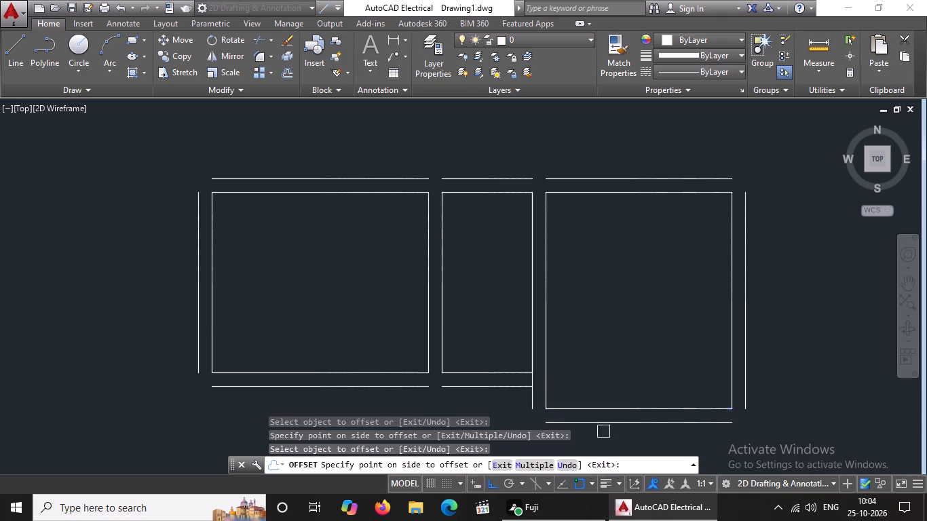
{"action": "middle_click_drag", "start_coordinate": [592, 331], "coordinate": [610, 117]}
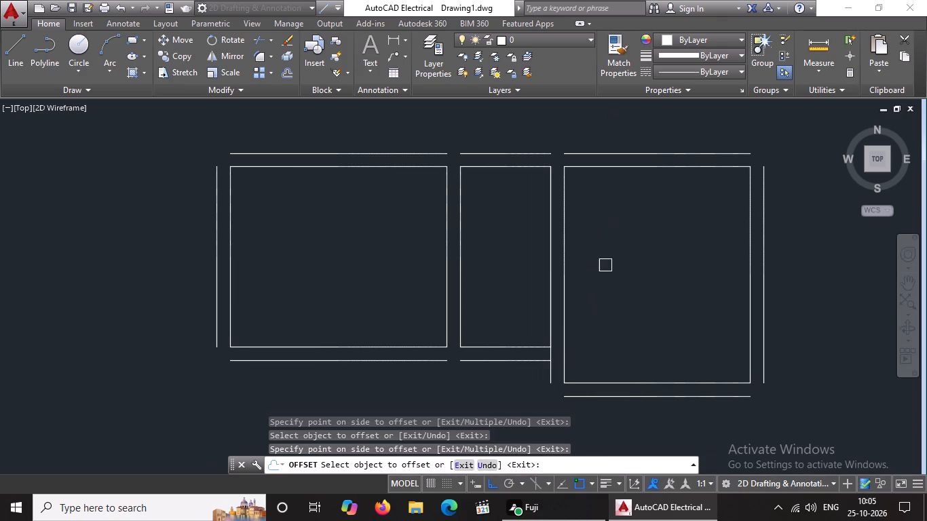
{"action": "scroll", "coordinate": [605, 267], "scroll_direction": "down", "scroll_amount": 5}
{"action": "scroll", "coordinate": [607, 275], "scroll_direction": "up", "scroll_amount": 1}
{"action": "middle_click_drag", "start_coordinate": [607, 274], "coordinate": [550, 449]}
{"action": "scroll", "coordinate": [613, 334], "scroll_direction": "down", "scroll_amount": 5}
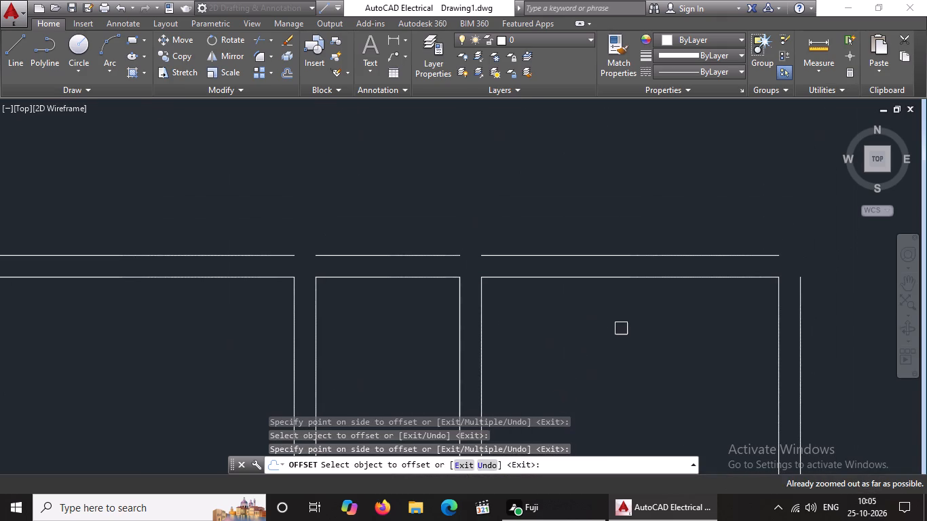
{"action": "middle_click_drag", "start_coordinate": [624, 326], "coordinate": [680, 210]}
{"action": "scroll", "coordinate": [676, 227], "scroll_direction": "down", "scroll_amount": 4}
{"action": "key", "text": "Escape"}
Move the entire plan of three rooms straight up to clear drawing space below it.
{"action": "type", "text": "z a"}
{"action": "key", "text": "space"}
{"action": "scroll", "coordinate": [634, 220], "scroll_direction": "down", "scroll_amount": 6}
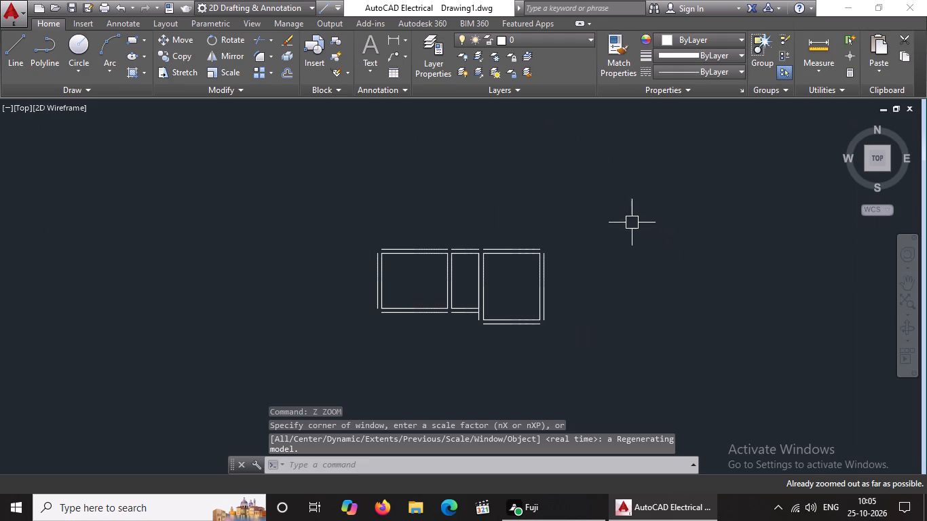
{"action": "middle_click_drag", "start_coordinate": [522, 334], "coordinate": [522, 265]}
{"action": "left_click_drag", "start_coordinate": [262, 182], "coordinate": [288, 209]}
{"action": "left_click", "coordinate": [700, 390]}
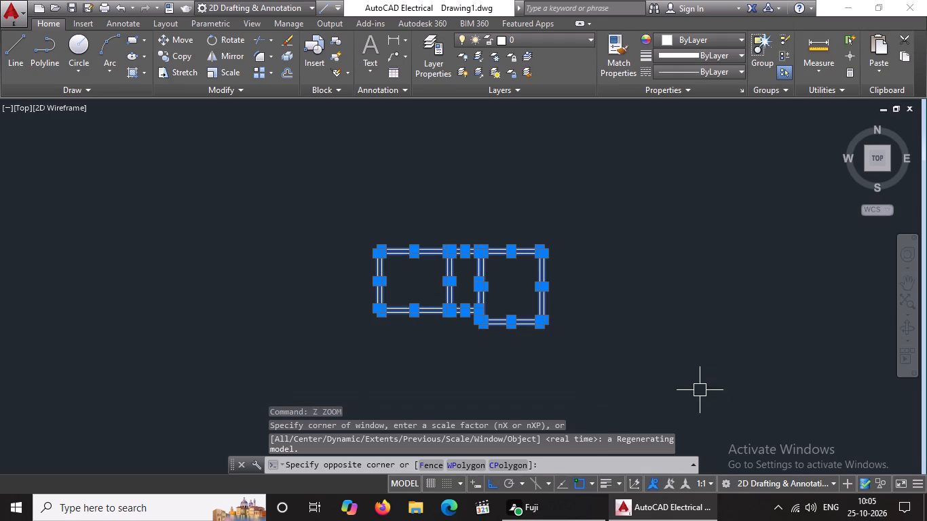
{"action": "left_click", "coordinate": [184, 41]}
{"action": "left_click_drag", "start_coordinate": [512, 286], "coordinate": [512, 286]}
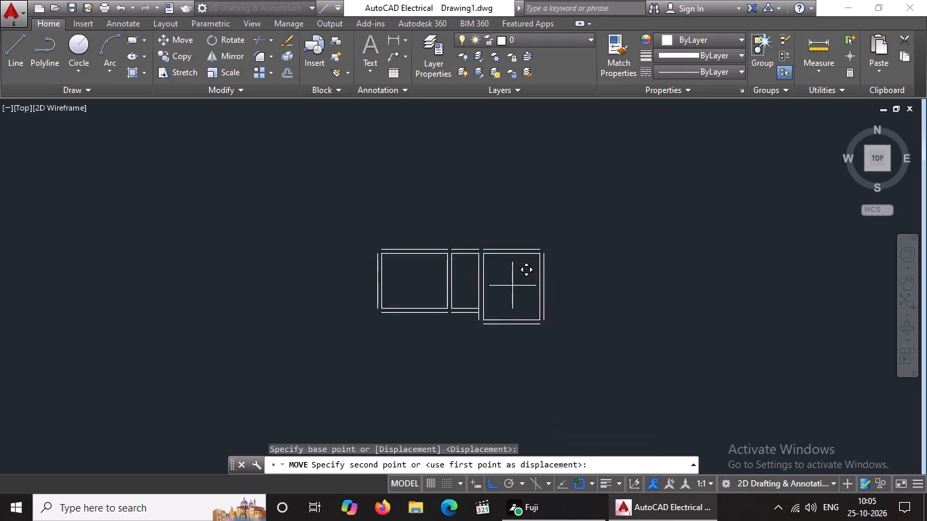
{"action": "left_click_drag", "start_coordinate": [512, 286], "coordinate": [517, 263]}
{"action": "left_click", "coordinate": [525, 163]}
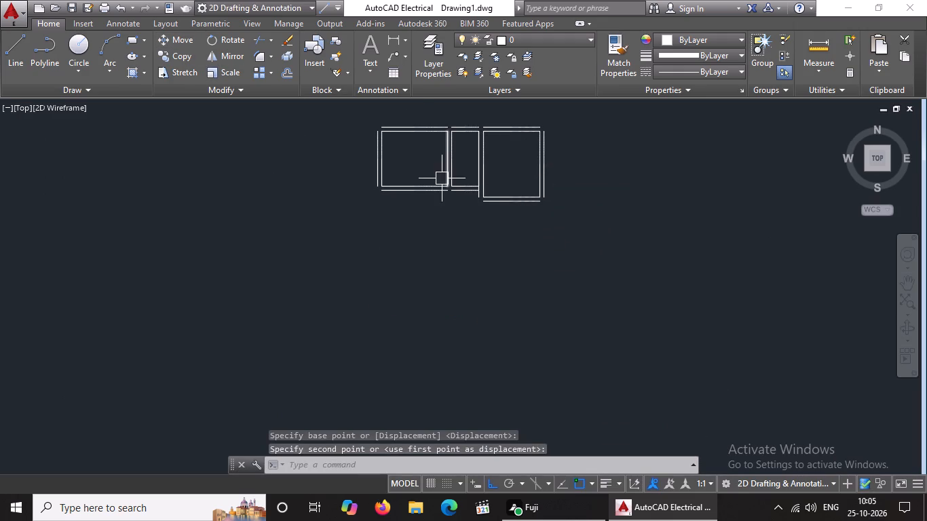
{"action": "key", "text": "Escape"}
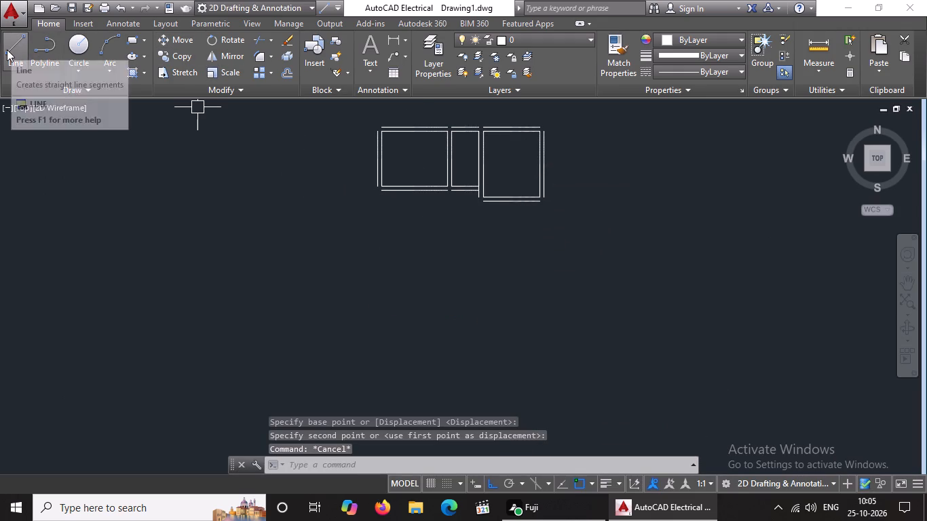
Draw a small room's 3'9" left side, 7' bottom and 3'9" right side, starting from the left end of the first room's bottom offset line.
{"action": "left_click", "coordinate": [7, 56]}
{"action": "left_click", "coordinate": [385, 184]}
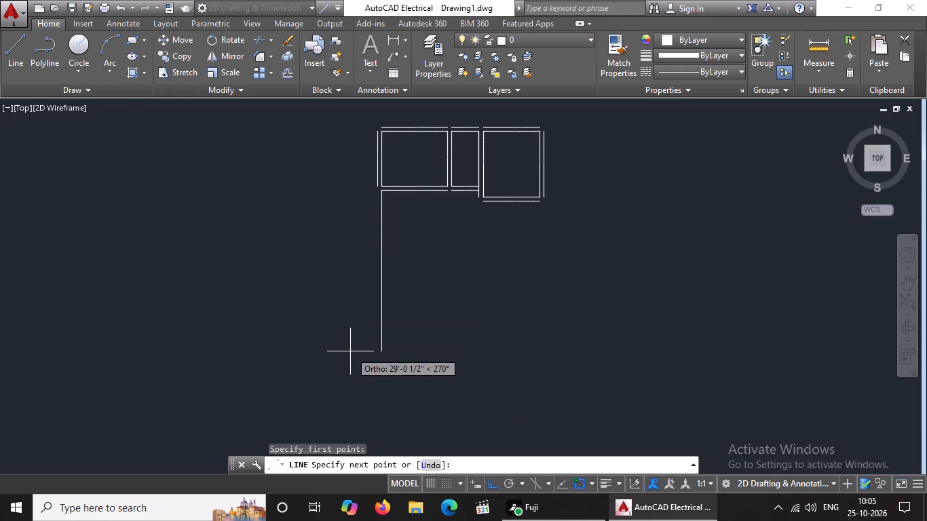
{"action": "type", "text": "3'9\""}
{"action": "key", "text": "Return"}
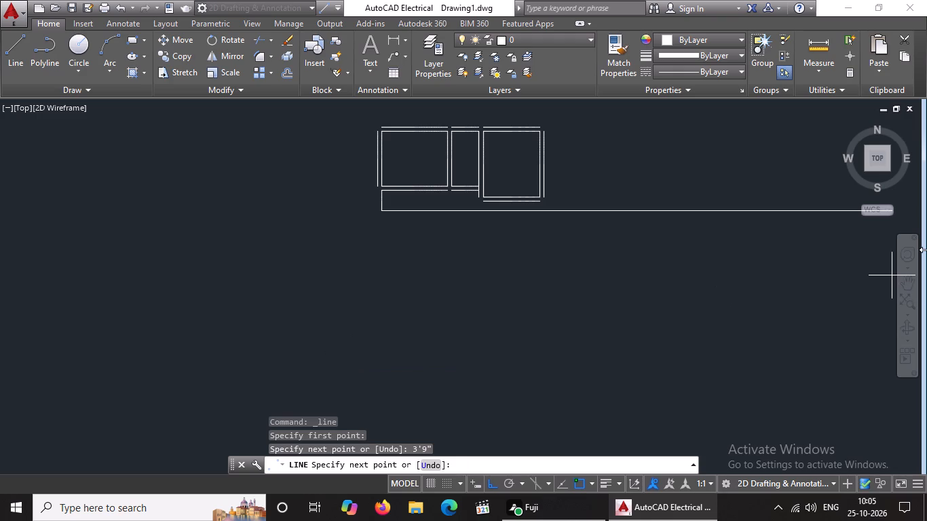
{"action": "type", "text": "7'"}
{"action": "key", "text": "Return"}
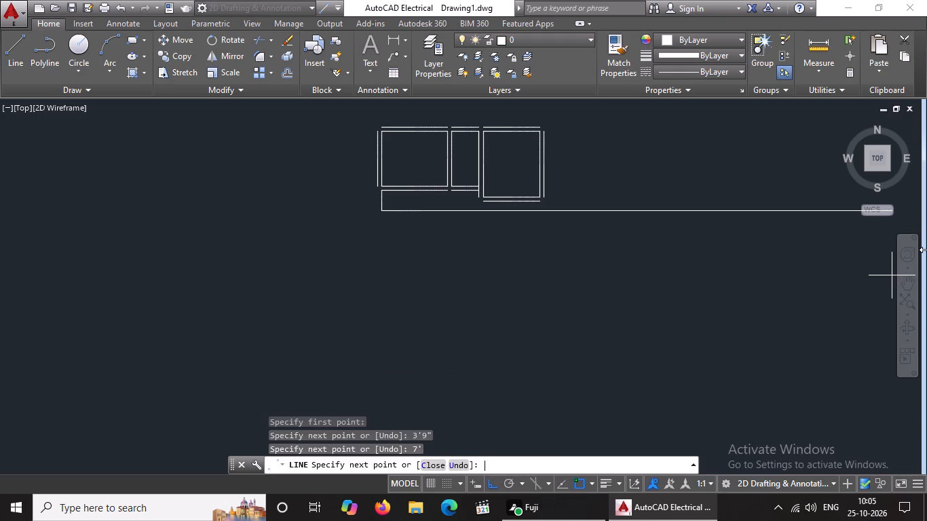
{"action": "type", "text": "3'9\""}
{"action": "key", "text": "Return"}
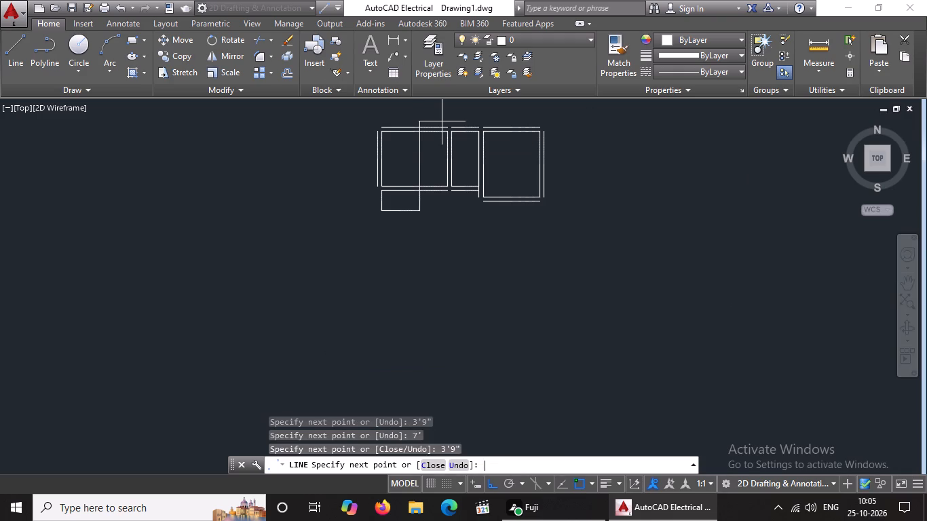
{"action": "key", "text": "Return"}
{"action": "key", "text": "Escape"}
Offset the left, bottom and right sides of the 7' by 3'9" room outward by 9".
{"action": "key", "text": "o"}
{"action": "key", "text": "Return"}
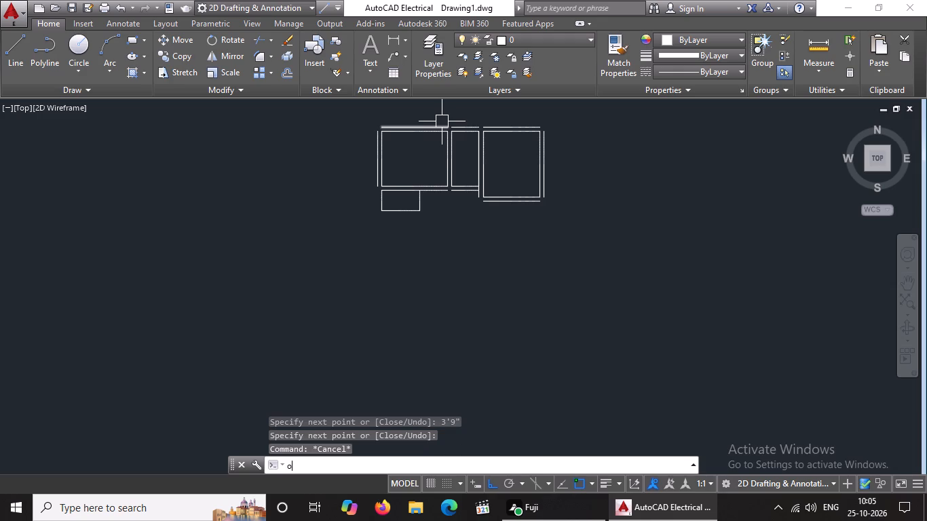
{"action": "key", "text": "9"}
{"action": "key", "text": "shift+quotedbl"}
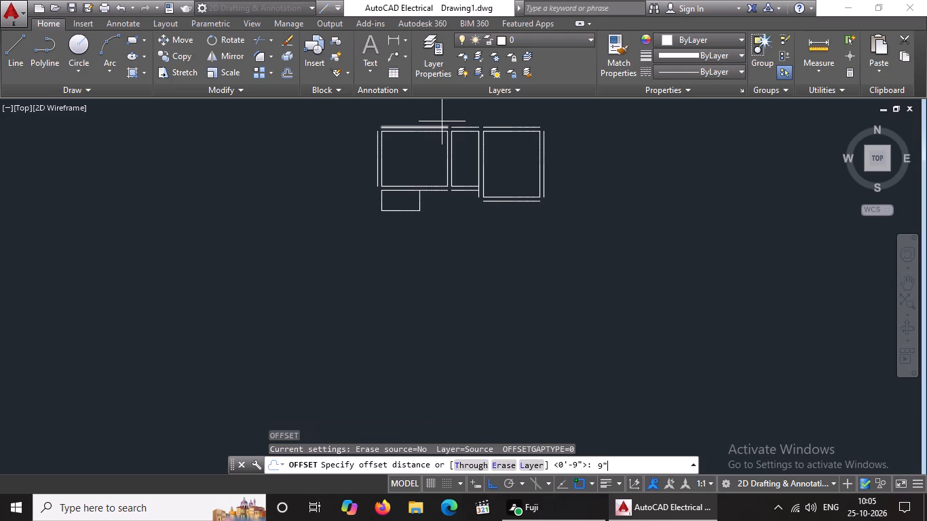
{"action": "key", "text": "Return"}
{"action": "left_click", "coordinate": [385, 202]}
{"action": "left_click_drag", "start_coordinate": [345, 210], "coordinate": [351, 210]}
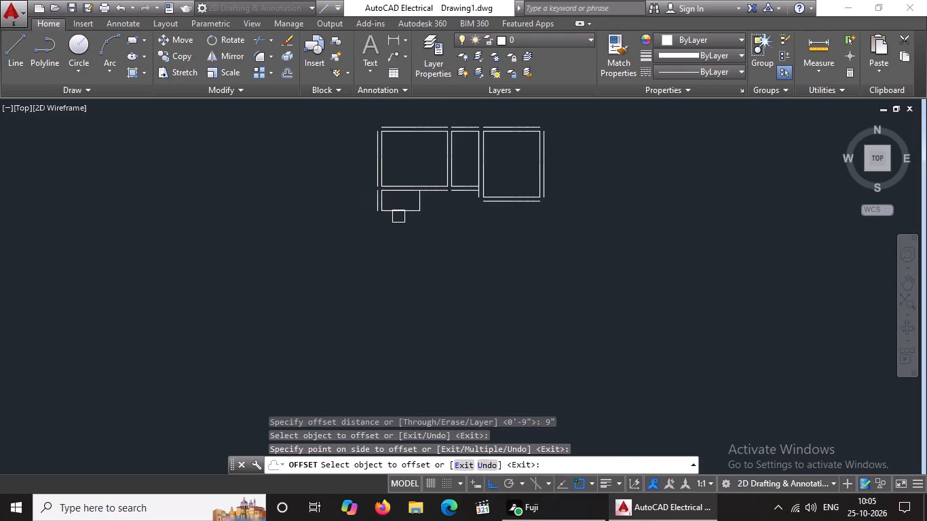
{"action": "left_click", "coordinate": [395, 211]}
{"action": "left_click", "coordinate": [395, 227]}
{"action": "left_click", "coordinate": [419, 204]}
{"action": "left_click", "coordinate": [447, 203]}
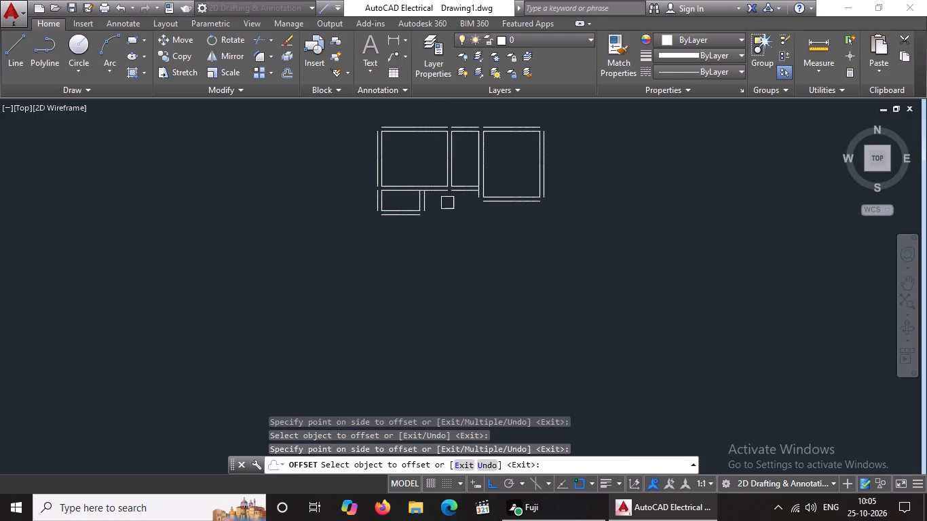
{"action": "key", "text": "Escape"}
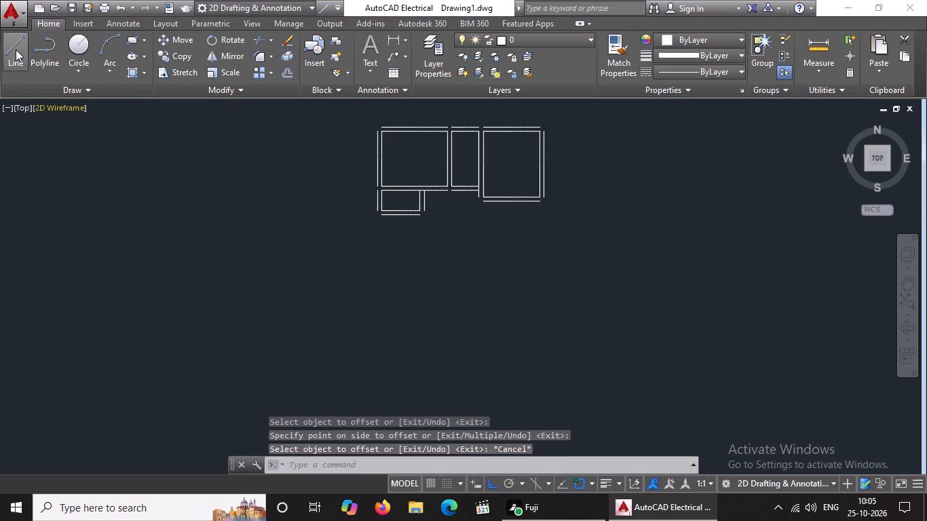
Draw a room's 4'6" left side, 7' bottom and 4'6" right side, starting from the left end of the 7' by 3'9" room's bottom offset line.
{"action": "left_click", "coordinate": [16, 49]}
{"action": "left_click_drag", "start_coordinate": [381, 209], "coordinate": [381, 218]}
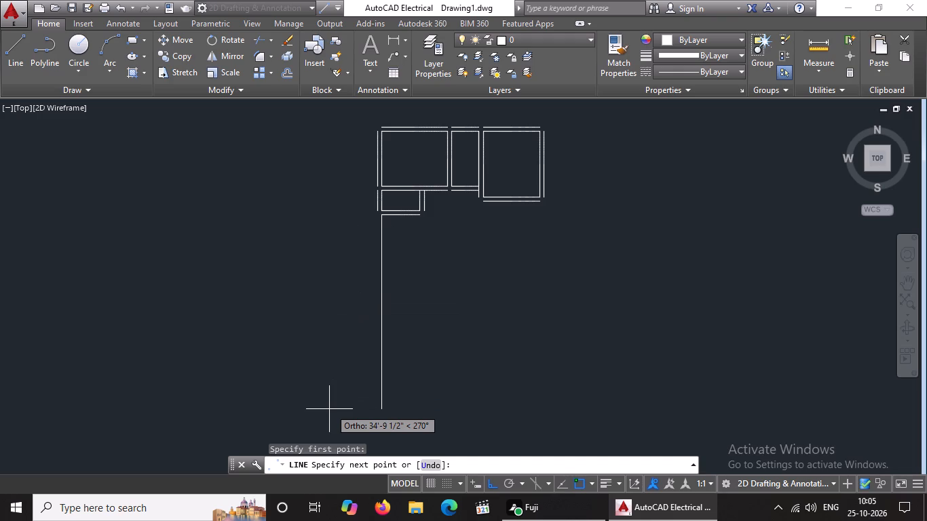
{"action": "type", "text": "4'"}
{"action": "type", "text": "6\""}
{"action": "key", "text": "Return"}
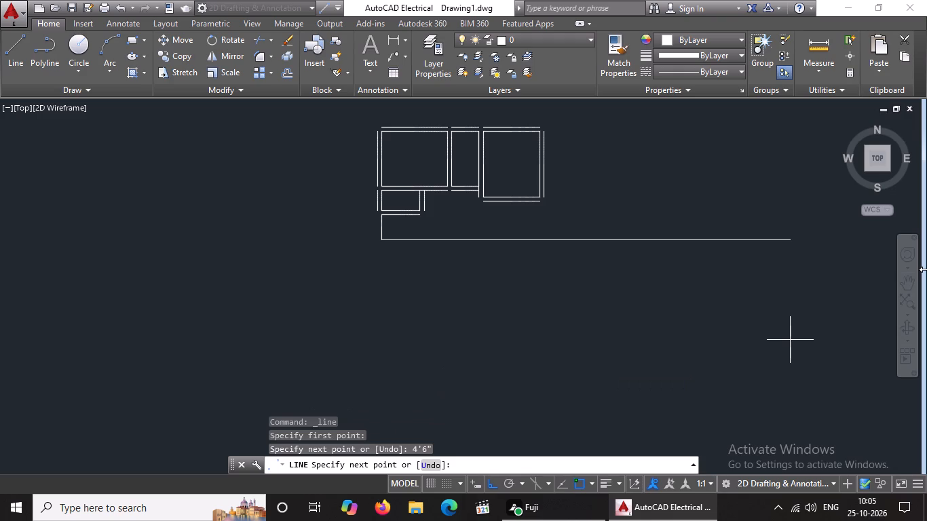
{"action": "key", "text": "7"}
{"action": "key", "text": "apostrophe"}
{"action": "key", "text": "Return"}
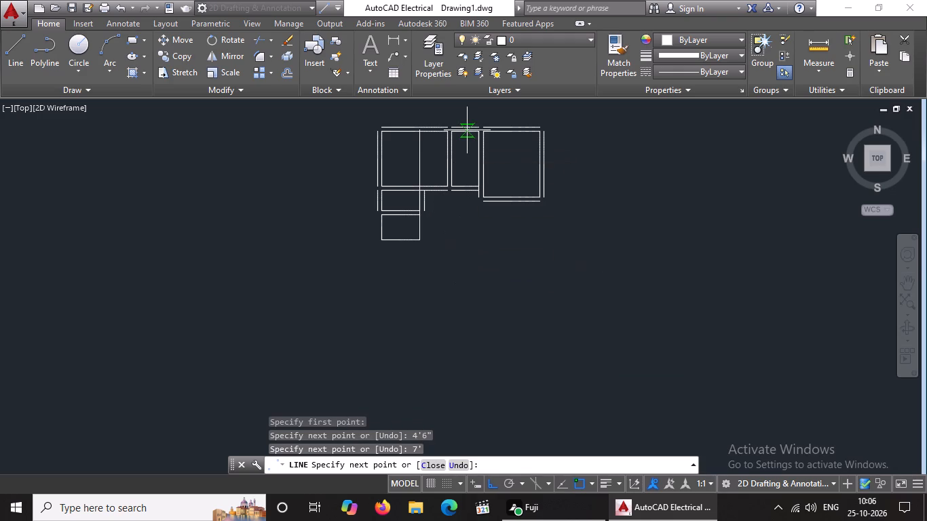
{"action": "type", "text": "4'"}
{"action": "type", "text": "6\""}
{"action": "key", "text": "Return"}
{"action": "key", "text": "Return"}
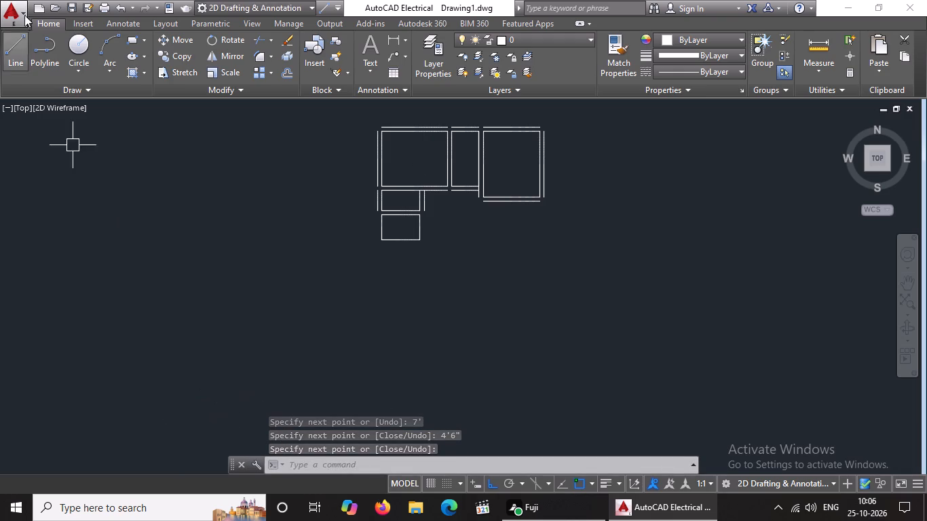
{"action": "key", "text": "Escape"}
Offset the left, bottom and right sides of the 7' by 4'6" room outward by 9".
{"action": "key", "text": "o"}
{"action": "key", "text": "Return"}
{"action": "type", "text": "9\""}
{"action": "key", "text": "Return"}
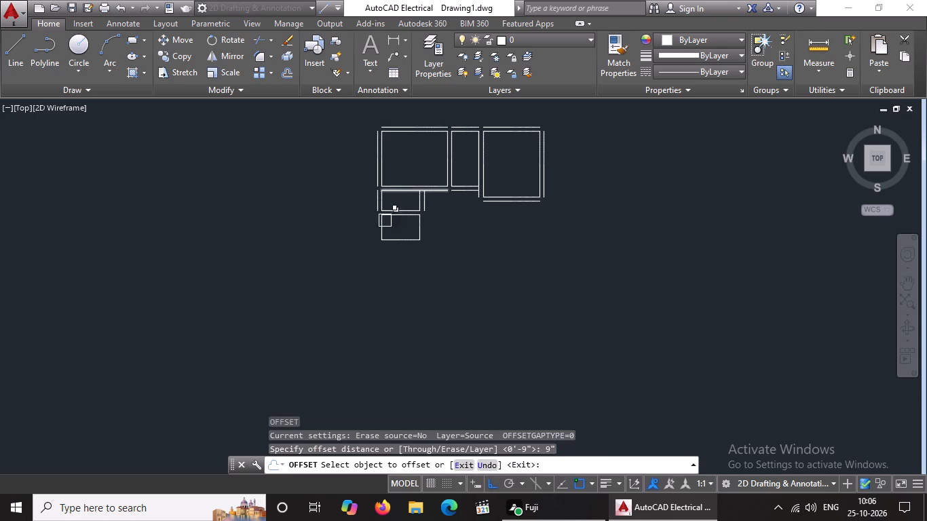
{"action": "left_click", "coordinate": [381, 229]}
{"action": "left_click_drag", "start_coordinate": [341, 240], "coordinate": [347, 239]}
{"action": "left_click", "coordinate": [394, 240]}
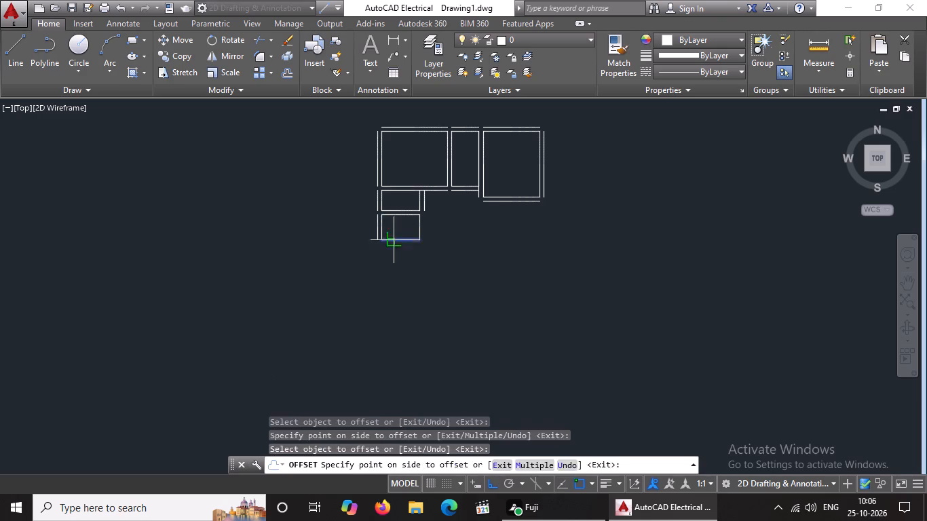
{"action": "left_click_drag", "start_coordinate": [393, 265], "coordinate": [404, 252]}
{"action": "left_click_drag", "start_coordinate": [423, 226], "coordinate": [433, 225]}
{"action": "left_click", "coordinate": [513, 229]}
{"action": "key", "text": "Escape"}
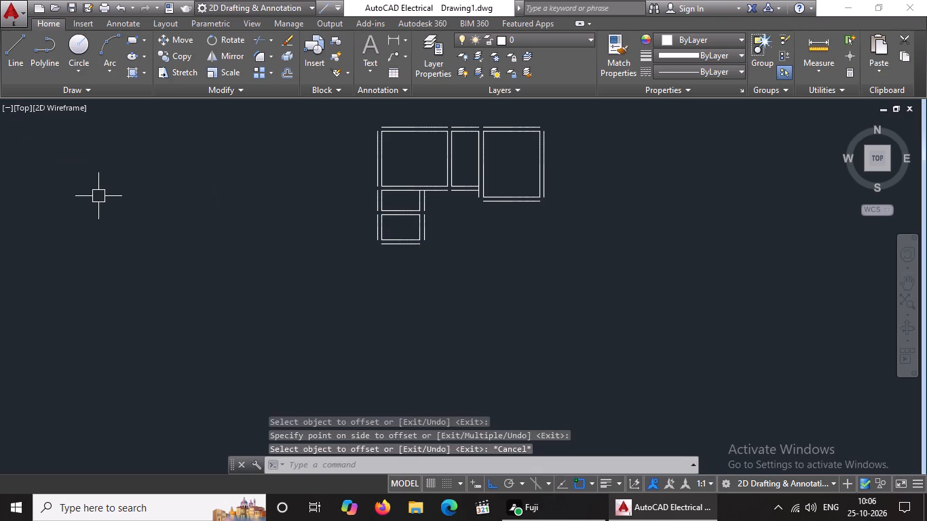
Draw a room's 3'9" left side, 5' bottom and 3'9" right side, starting from the left end of the 7' by 4'6" room's bottom offset line.
{"action": "key", "text": "l"}
{"action": "key", "text": "Return"}
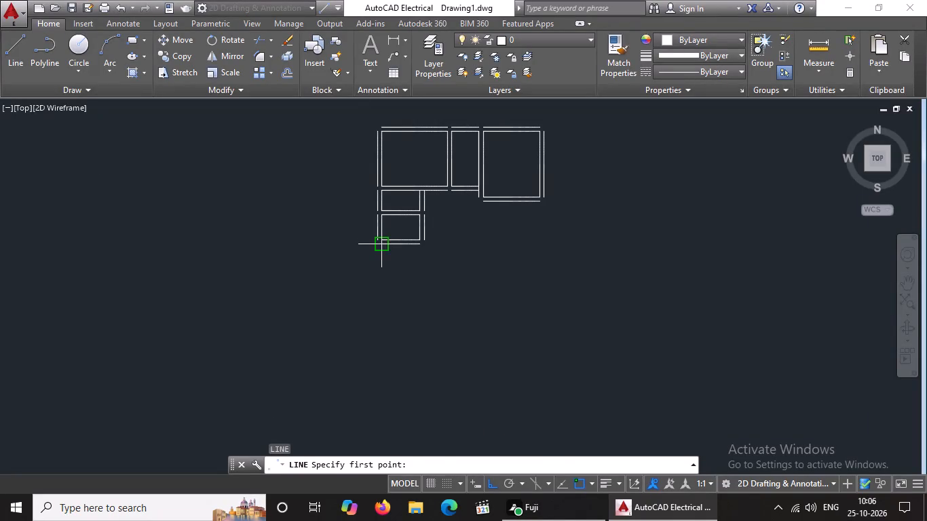
{"action": "left_click", "coordinate": [381, 245]}
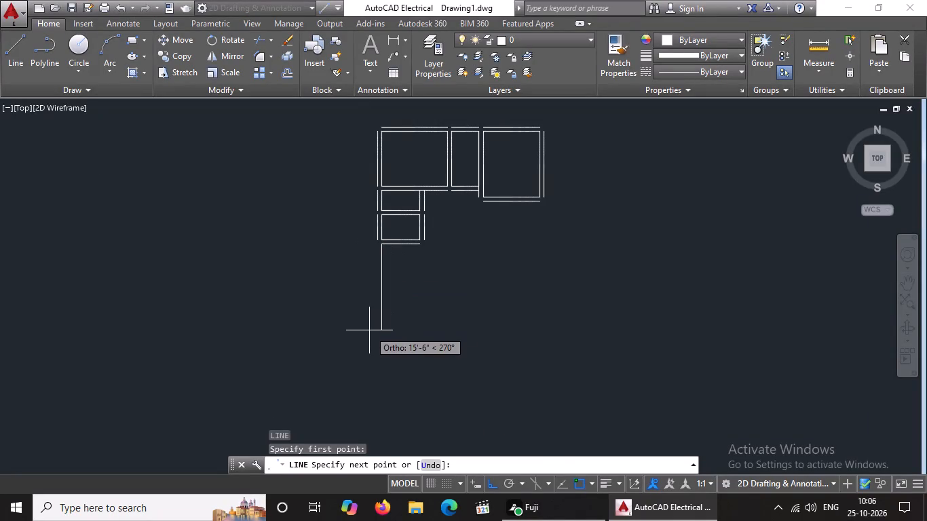
{"action": "type", "text": "3'9\""}
{"action": "key", "text": "Return"}
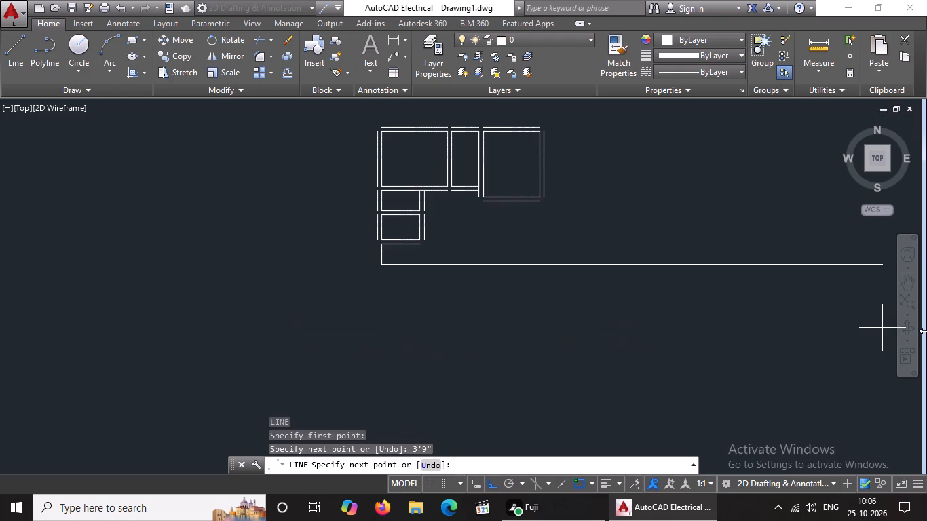
{"action": "type", "text": "5'"}
{"action": "key", "text": "Return"}
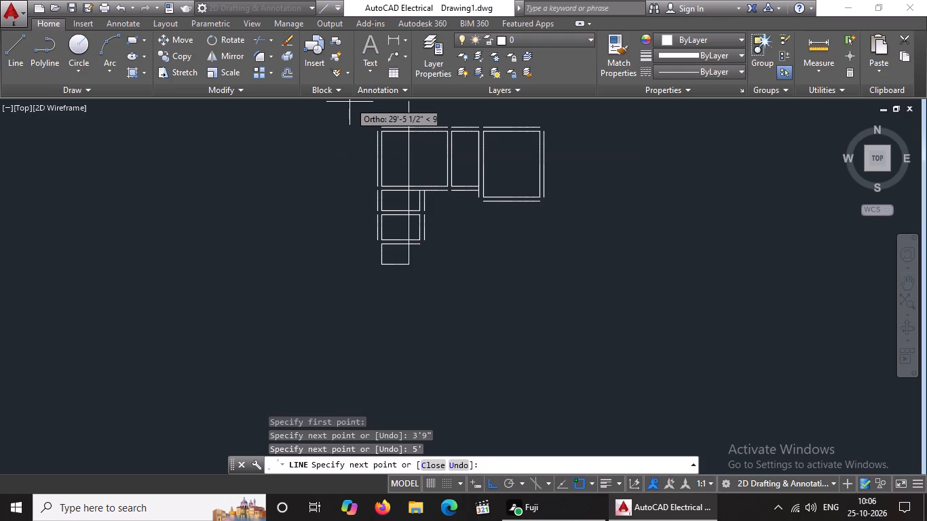
{"action": "type", "text": "3'9\""}
{"action": "key", "text": "Return"}
{"action": "key", "text": "Return"}
{"action": "key", "text": "Escape"}
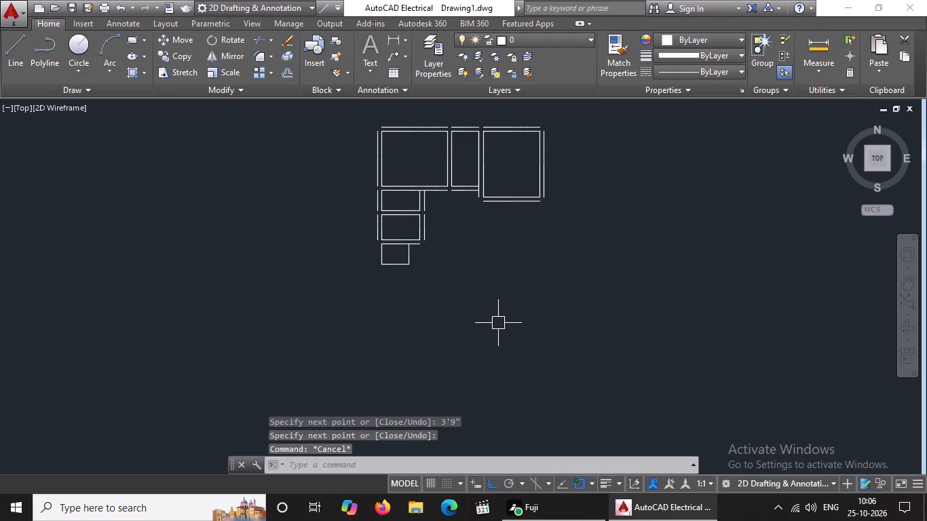
Offset the left, bottom and right sides of the 5' by 3'9" room outward by 9".
{"action": "key", "text": "o"}
{"action": "key", "text": "Return"}
{"action": "type", "text": "9\""}
{"action": "key", "text": "Return"}
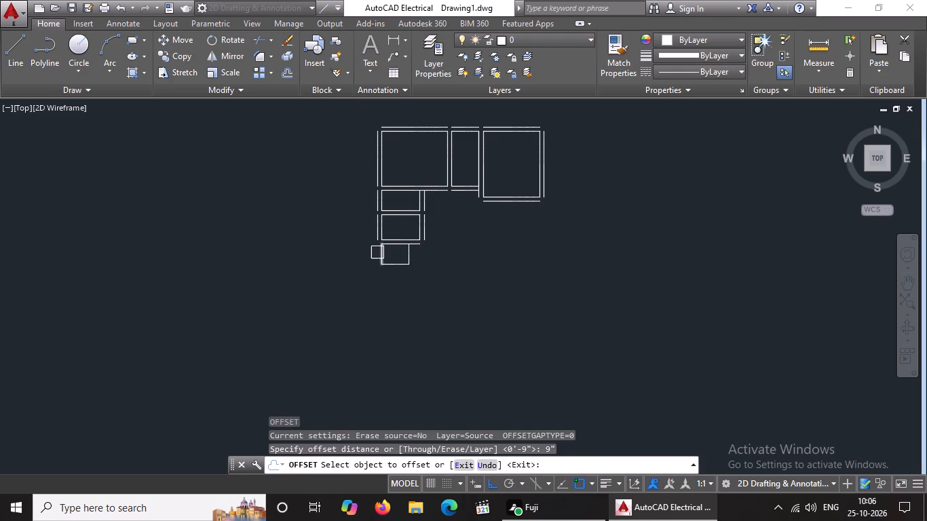
{"action": "left_click", "coordinate": [379, 252]}
{"action": "left_click", "coordinate": [361, 257]}
{"action": "left_click", "coordinate": [407, 260]}
{"action": "left_click", "coordinate": [391, 281]}
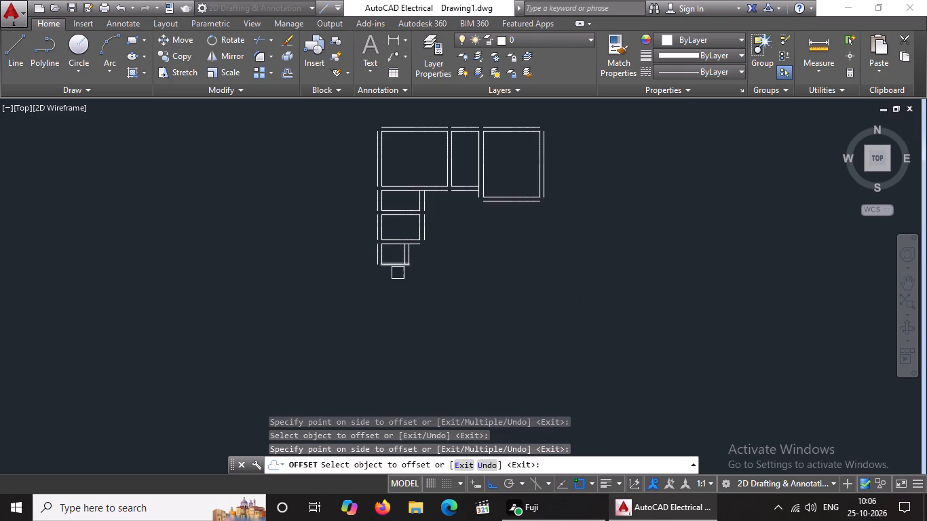
{"action": "left_click", "coordinate": [398, 266]}
{"action": "left_click", "coordinate": [392, 281]}
{"action": "left_click", "coordinate": [414, 256]}
{"action": "left_click", "coordinate": [428, 252]}
{"action": "key", "text": "Escape"}
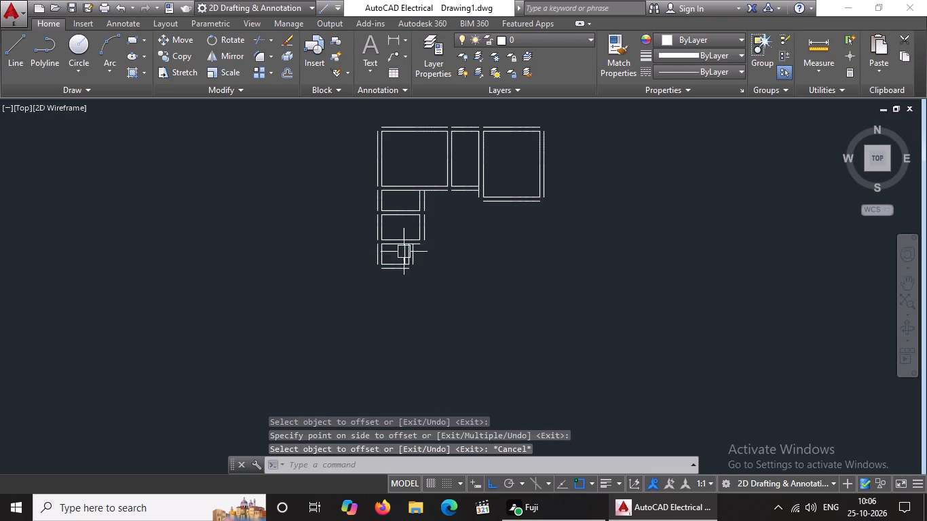
Erase the stray vertical offset line inside the 5' by 3'9" room, near its right side.
{"action": "scroll", "coordinate": [404, 252], "scroll_direction": "up", "scroll_amount": 3}
{"action": "left_click", "coordinate": [402, 254]}
{"action": "key", "text": "Delete"}
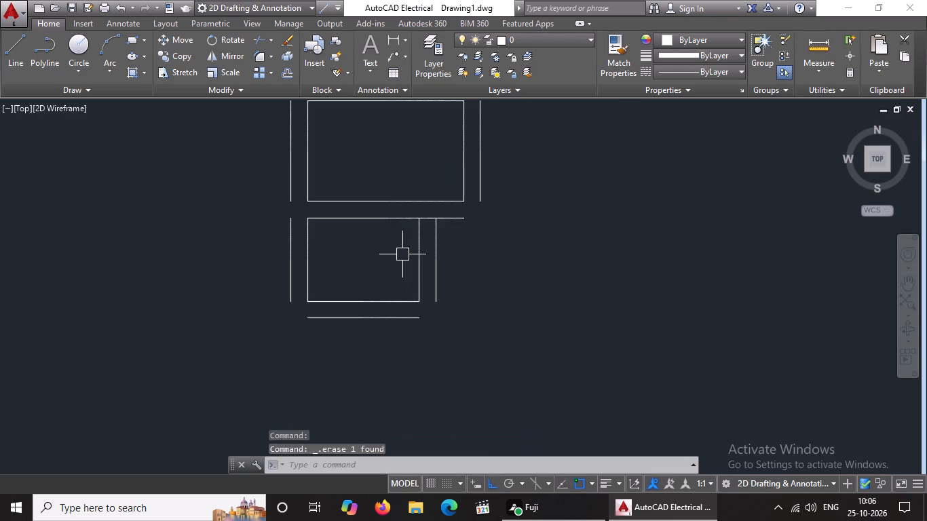
Draw a closed 15'9" wide by 10' high room, starting downward from the left end of the 5' by 3'9" room's bottom offset line.
{"action": "scroll", "coordinate": [402, 254], "scroll_direction": "down", "scroll_amount": 7}
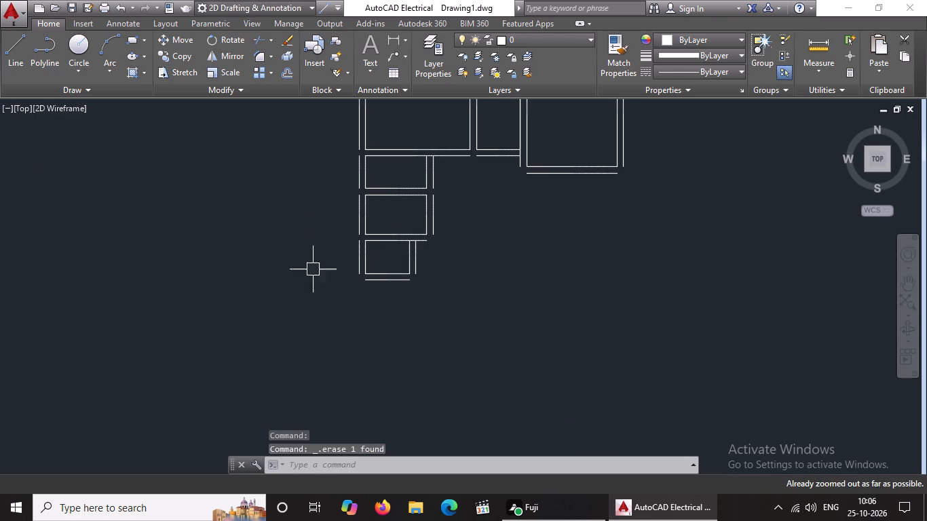
{"action": "left_click_drag", "start_coordinate": [17, 53], "coordinate": [37, 62]}
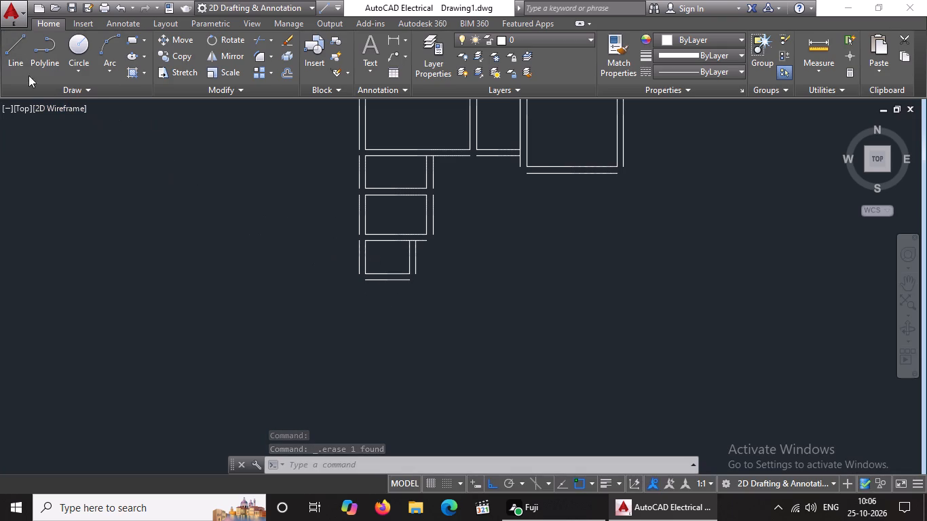
{"action": "left_click", "coordinate": [17, 43]}
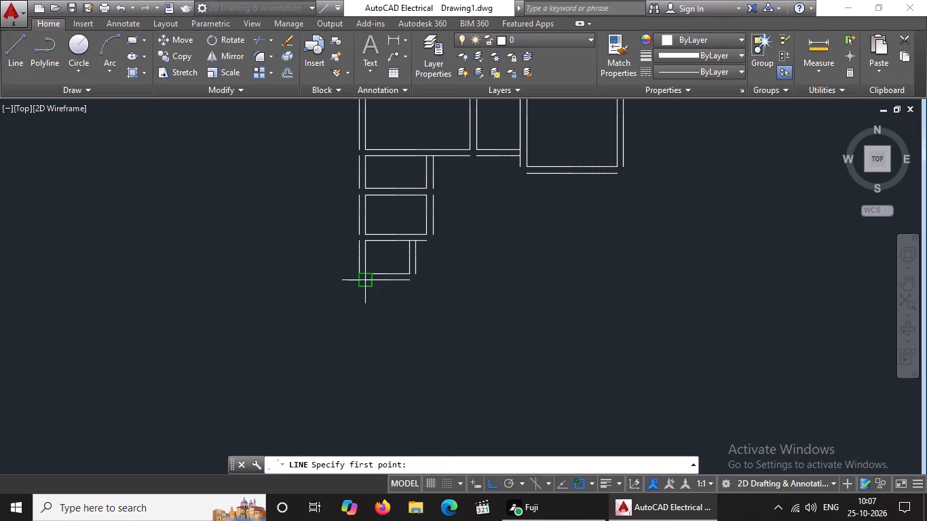
{"action": "left_click", "coordinate": [362, 281]}
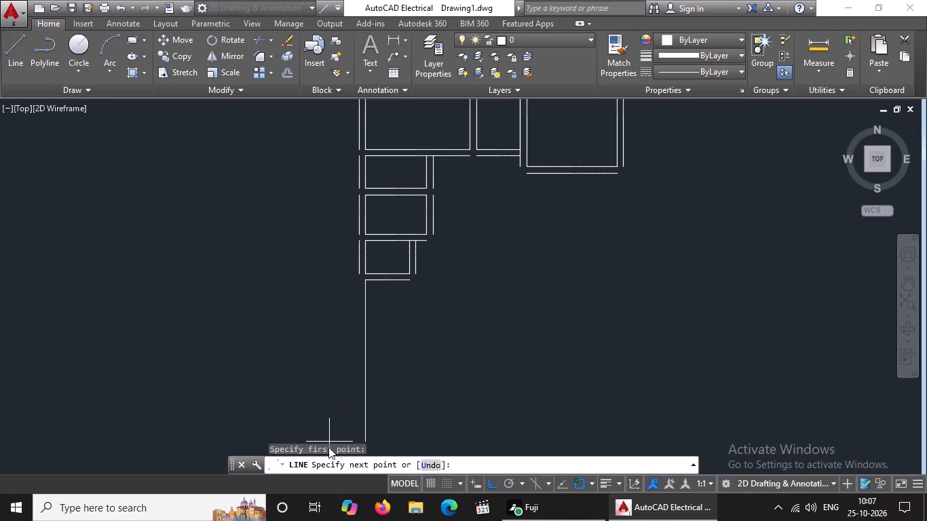
{"action": "type", "text": "10"}
{"action": "key", "text": "apostrophe"}
{"action": "key", "text": "Return"}
{"action": "type", "text": "15"}
{"action": "key", "text": "apostrophe"}
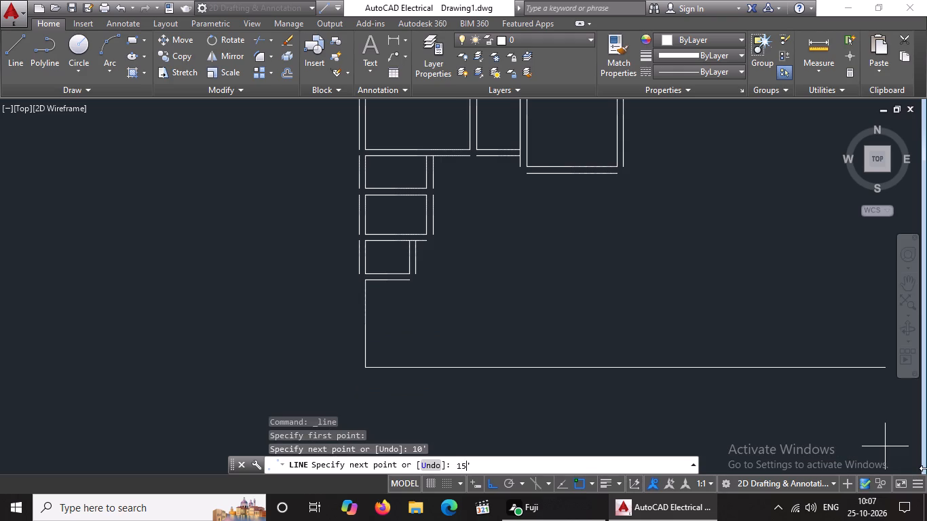
{"action": "type", "text": "9\""}
{"action": "key", "text": "Return"}
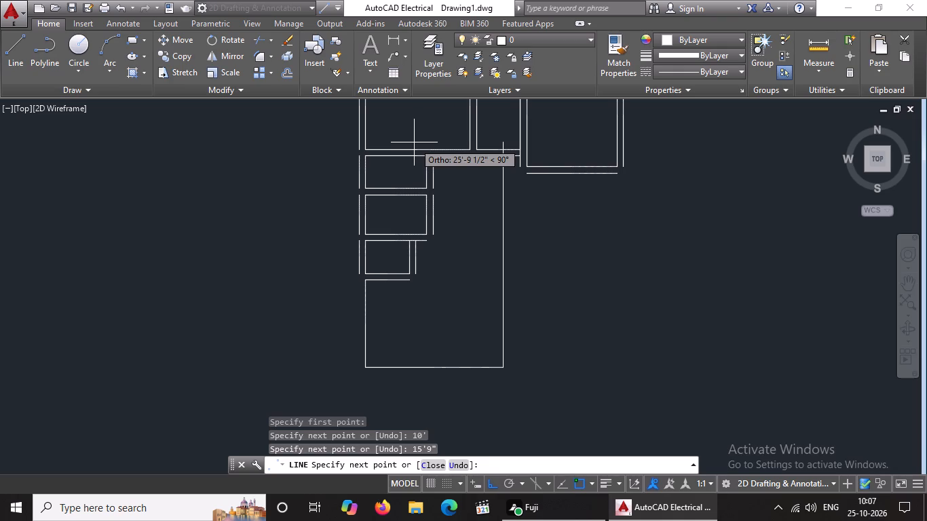
{"action": "type", "text": "10'"}
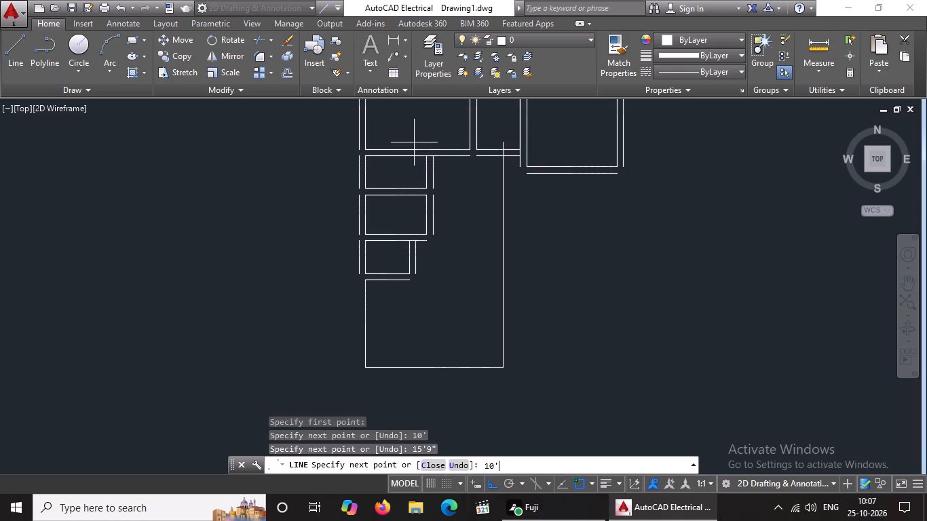
{"action": "key", "text": "Return"}
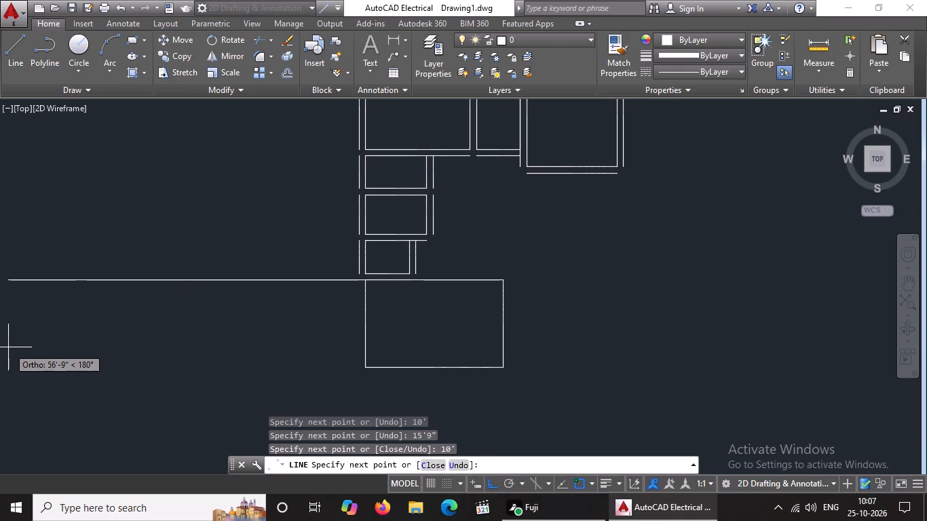
{"action": "type", "text": "15'9\""}
{"action": "key", "text": "Return"}
{"action": "key", "text": "Return"}
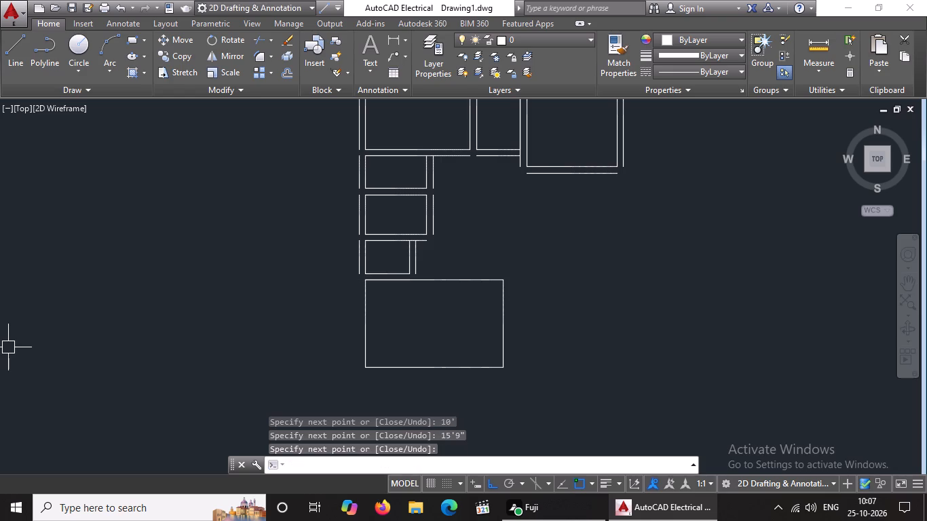
{"action": "key", "text": "Escape"}
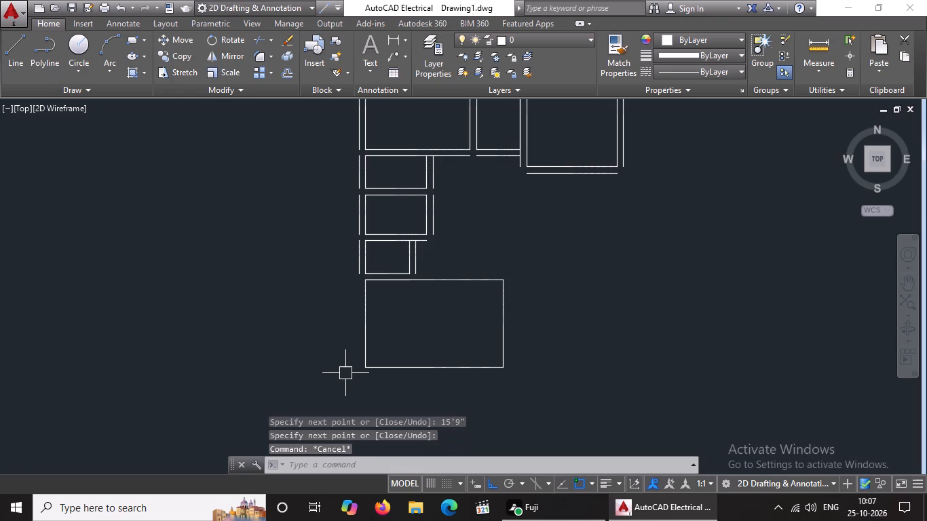
Offset the left, bottom and right sides of the 15'9" by 10' room outward by 9".
{"action": "key", "text": "0"}
{"action": "key", "text": "Escape"}
{"action": "key", "text": "o"}
{"action": "key", "text": "Return"}
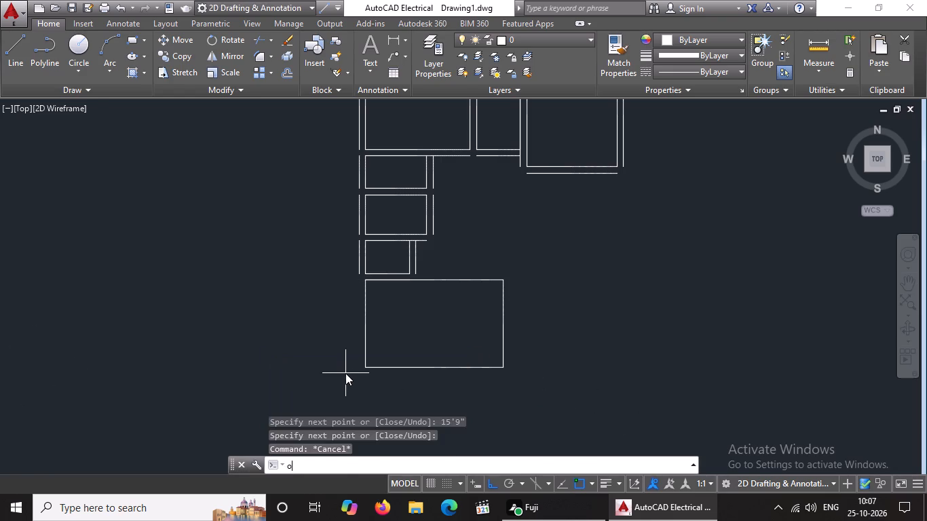
{"action": "type", "text": "9\""}
{"action": "key", "text": "Return"}
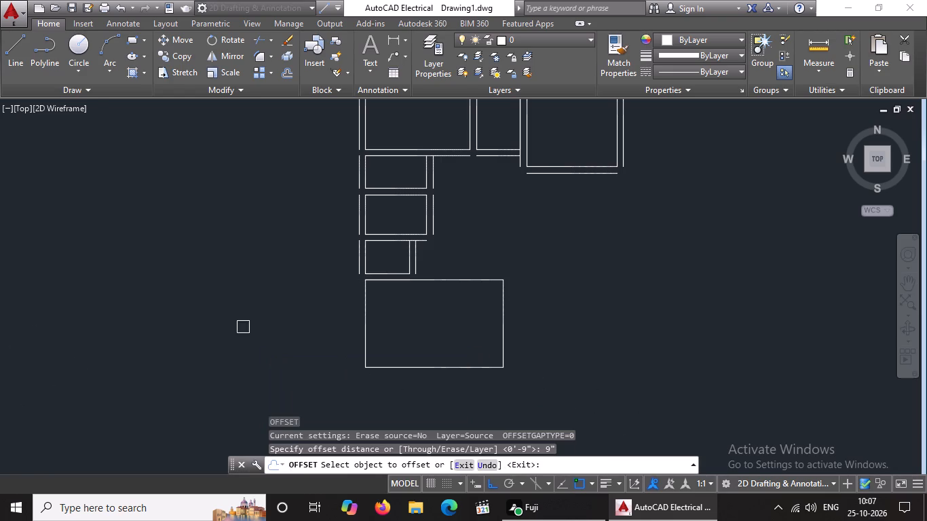
{"action": "left_click", "coordinate": [356, 339]}
{"action": "left_click_drag", "start_coordinate": [368, 330], "coordinate": [352, 336]}
{"action": "left_click_drag", "start_coordinate": [254, 357], "coordinate": [323, 364]}
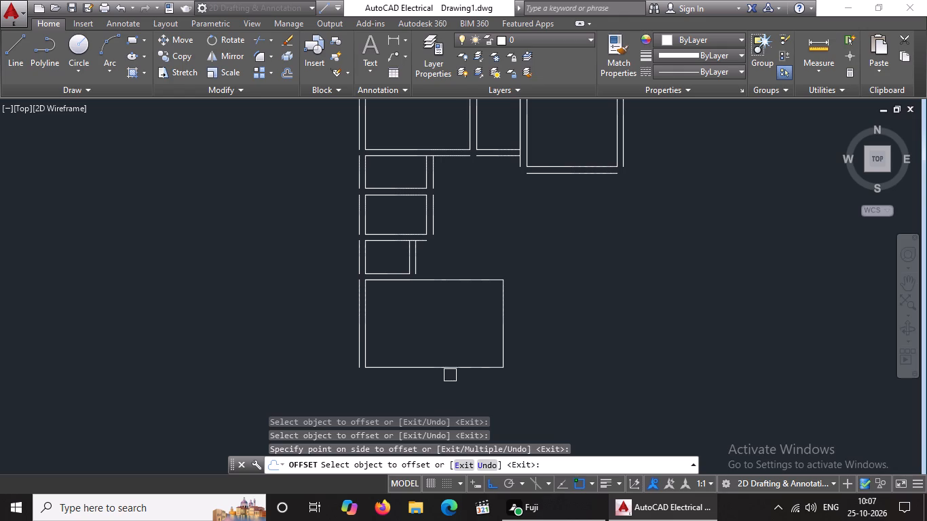
{"action": "left_click", "coordinate": [457, 364]}
{"action": "left_click", "coordinate": [454, 383]}
{"action": "left_click_drag", "start_coordinate": [499, 343], "coordinate": [541, 333]}
{"action": "left_click", "coordinate": [585, 330]}
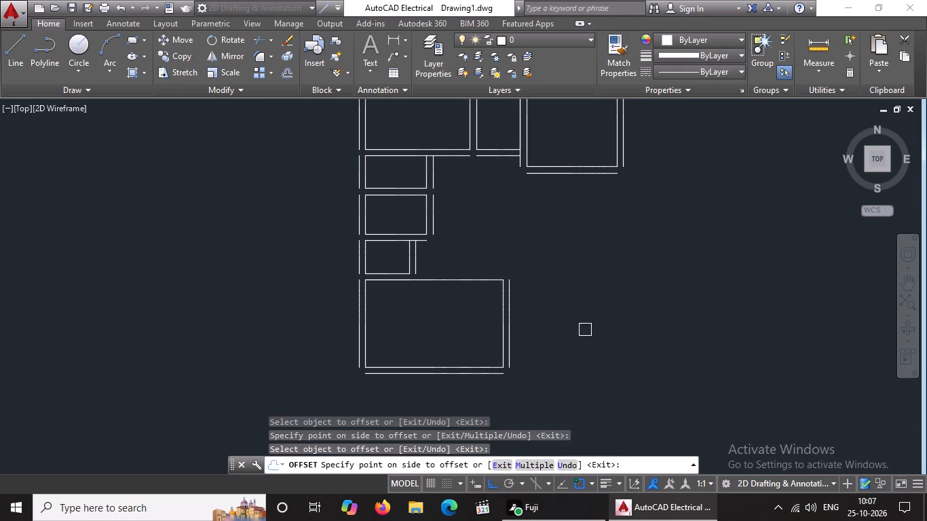
{"action": "key", "text": "Escape"}
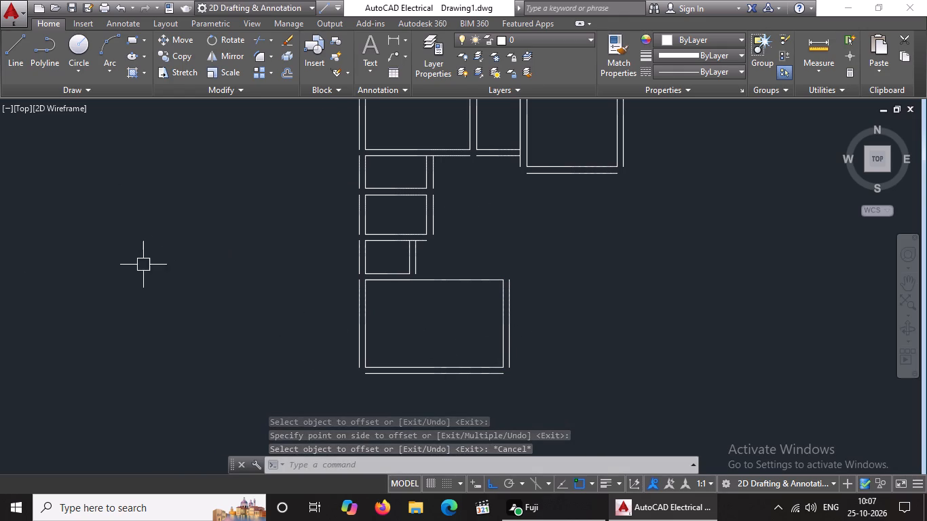
Draw the 12' bottom, right and top sides of a square room, starting rightward from the lower end of the 15'9" room's right offset line.
{"action": "left_click_drag", "start_coordinate": [16, 50], "coordinate": [20, 57]}
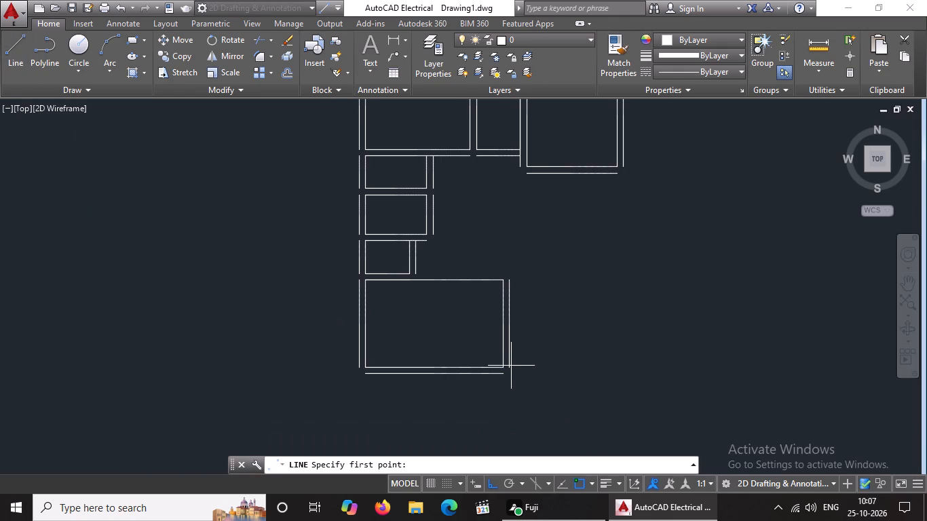
{"action": "left_click_drag", "start_coordinate": [510, 368], "coordinate": [683, 349]}
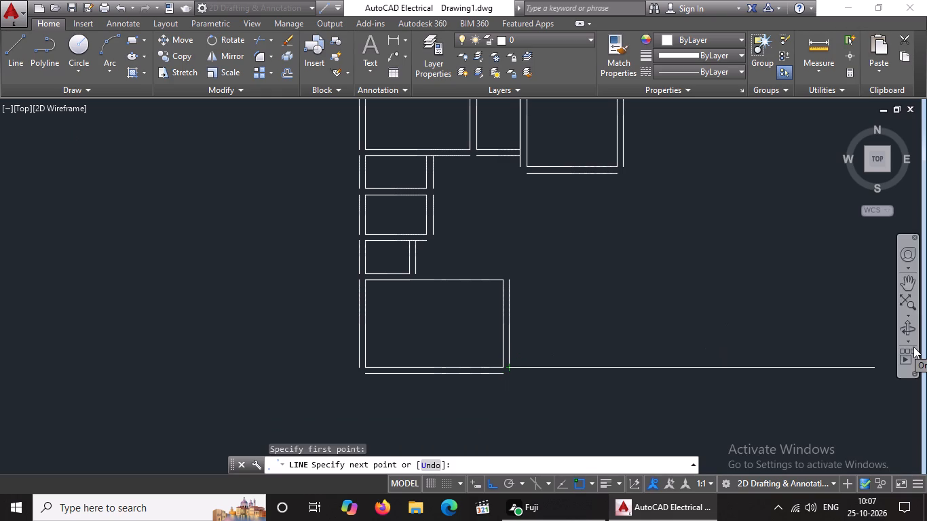
{"action": "type", "text": "12'"}
{"action": "key", "text": "Return"}
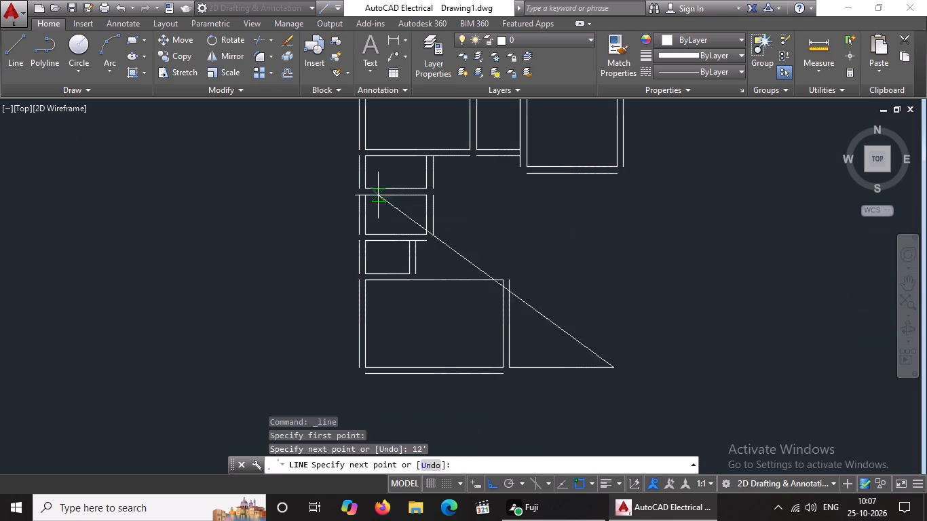
{"action": "type", "text": "12'"}
{"action": "key", "text": "Return"}
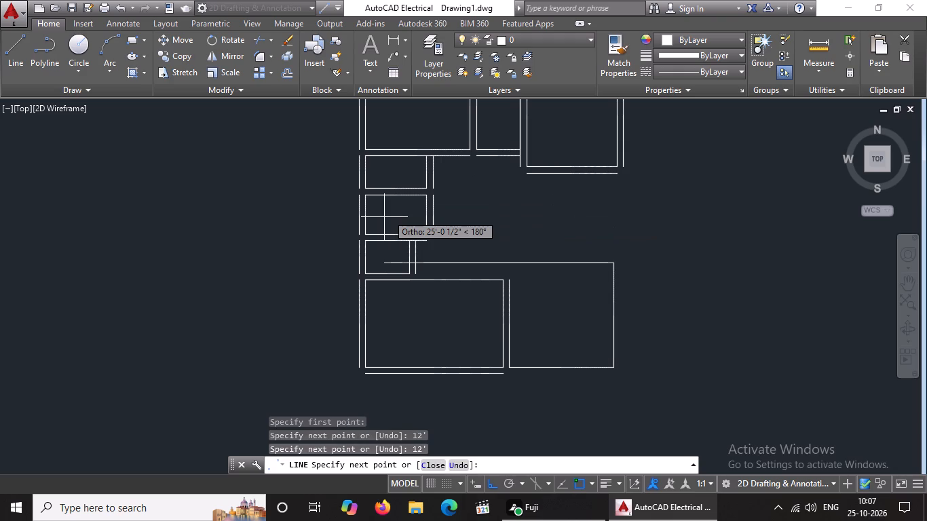
{"action": "type", "text": "12'"}
{"action": "key", "text": "Return"}
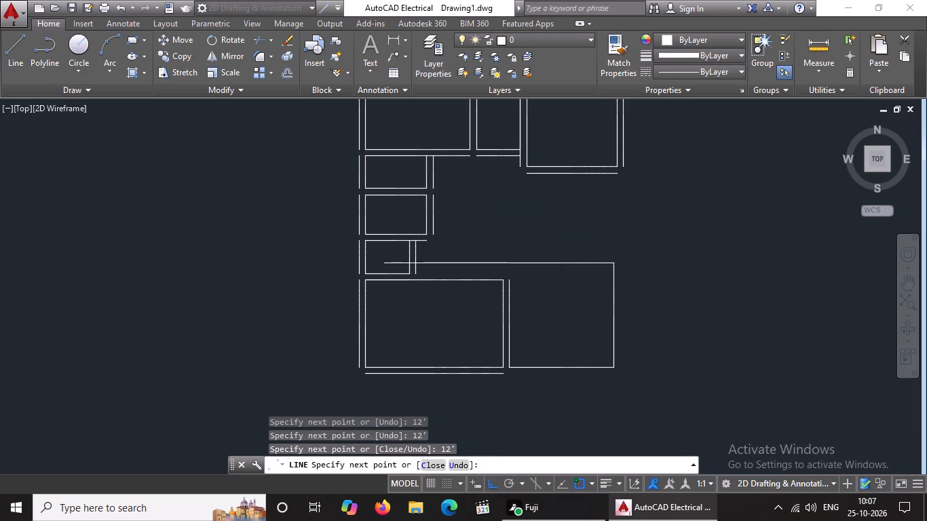
{"action": "key", "text": "Escape"}
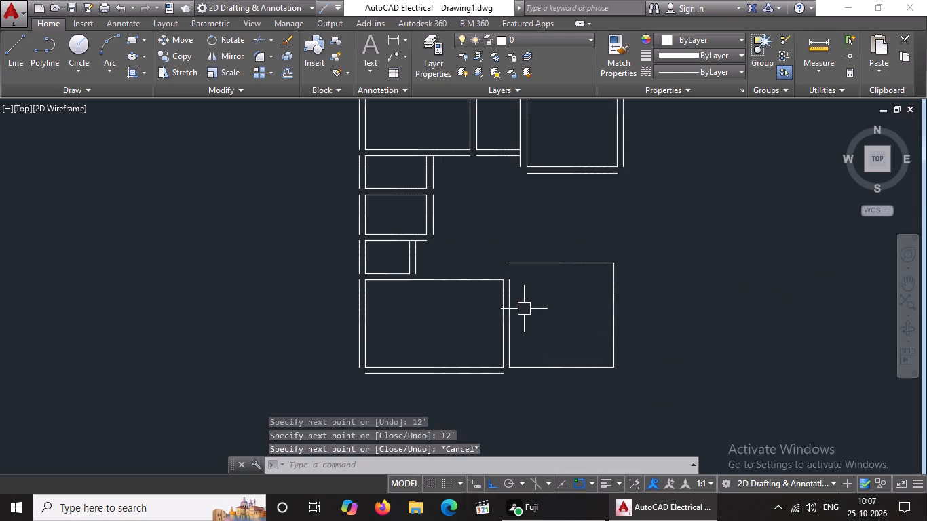
Replace the 15'9" room's right offset line with a full-height line closing the left side of the 12' square room.
{"action": "left_click", "coordinate": [512, 309]}
{"action": "key", "text": "Delete"}
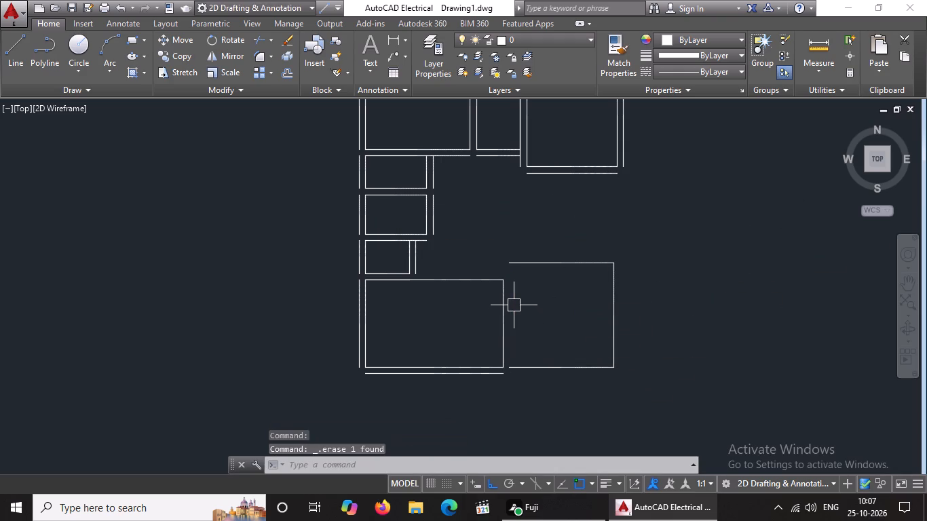
{"action": "left_click", "coordinate": [16, 44]}
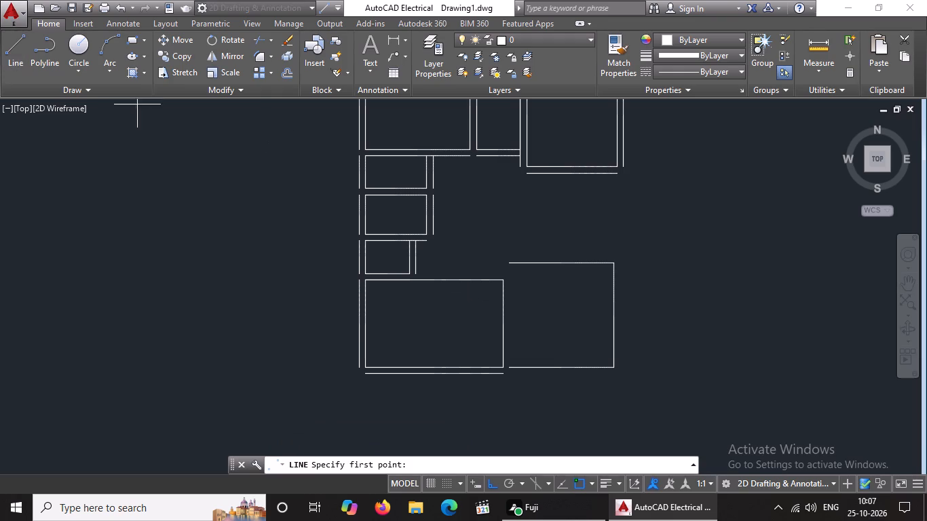
{"action": "left_click", "coordinate": [509, 263]}
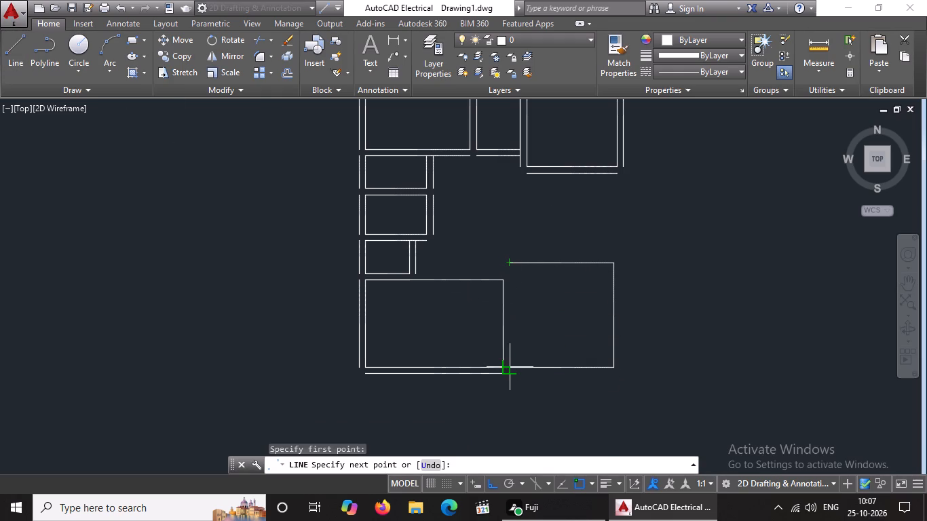
{"action": "left_click", "coordinate": [510, 366]}
{"action": "key", "text": "Escape"}
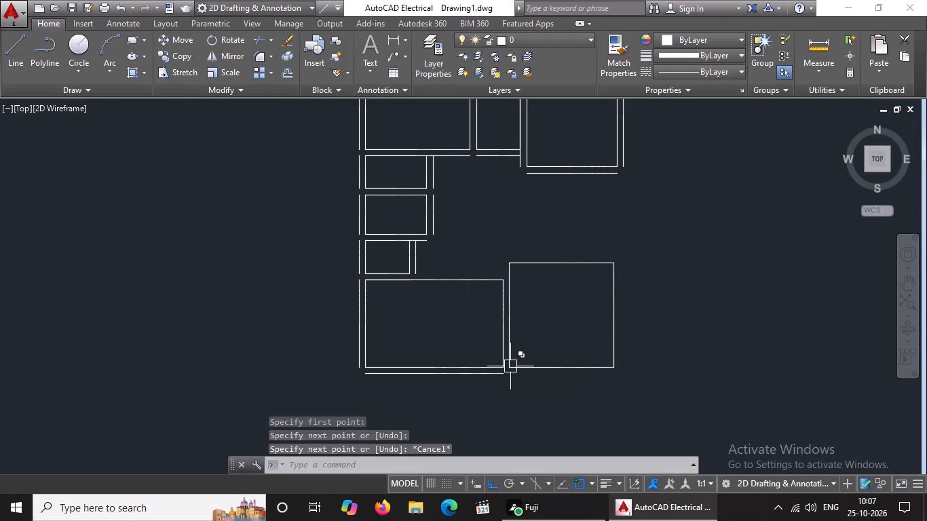
Offset the bottom and right sides of the 12' square room outward by 9".
{"action": "key", "text": "o"}
{"action": "key", "text": "Return"}
{"action": "type", "text": "9\""}
{"action": "key", "text": "Return"}
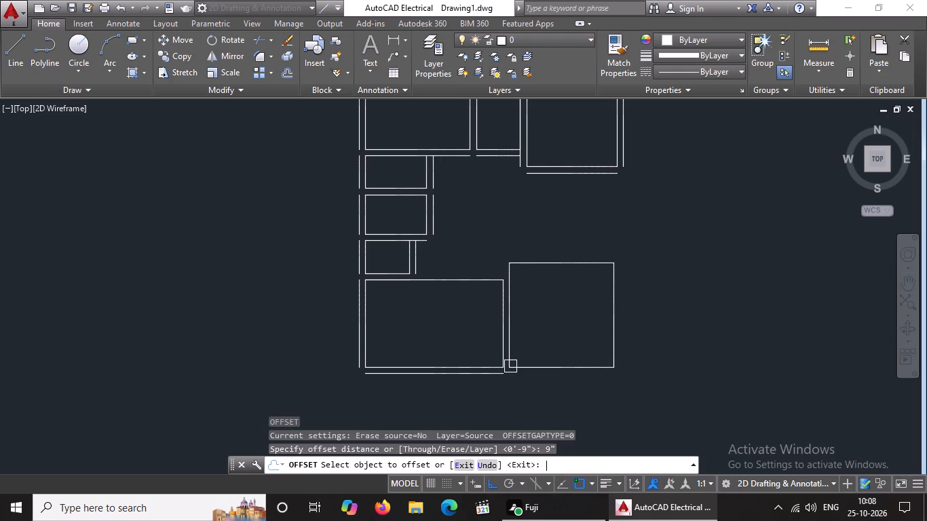
{"action": "left_click", "coordinate": [549, 368]}
{"action": "left_click_drag", "start_coordinate": [552, 397], "coordinate": [567, 374]}
{"action": "left_click_drag", "start_coordinate": [616, 324], "coordinate": [626, 322]}
{"action": "left_click", "coordinate": [658, 320]}
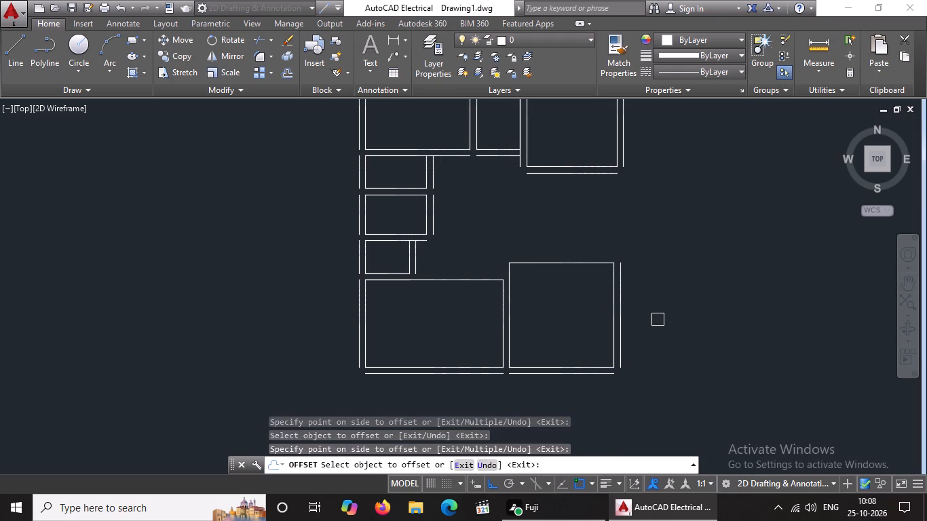
{"action": "key", "text": "Escape"}
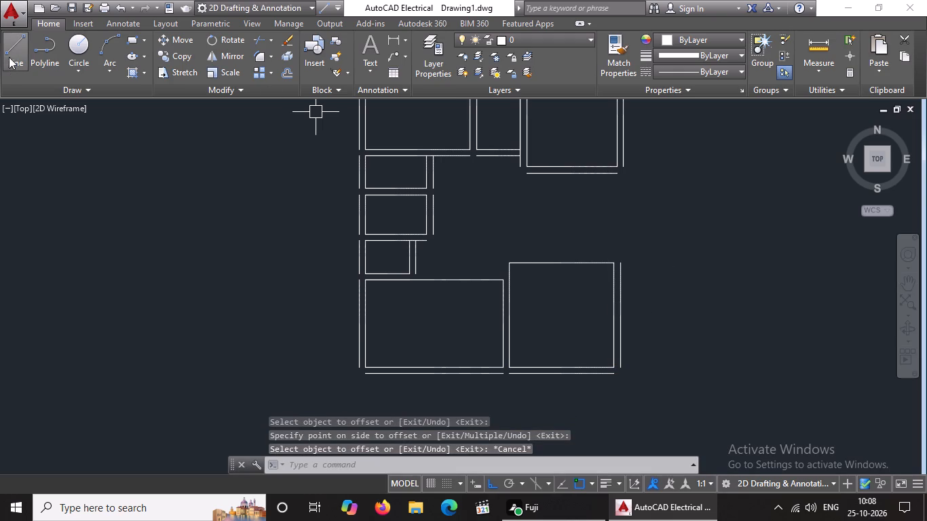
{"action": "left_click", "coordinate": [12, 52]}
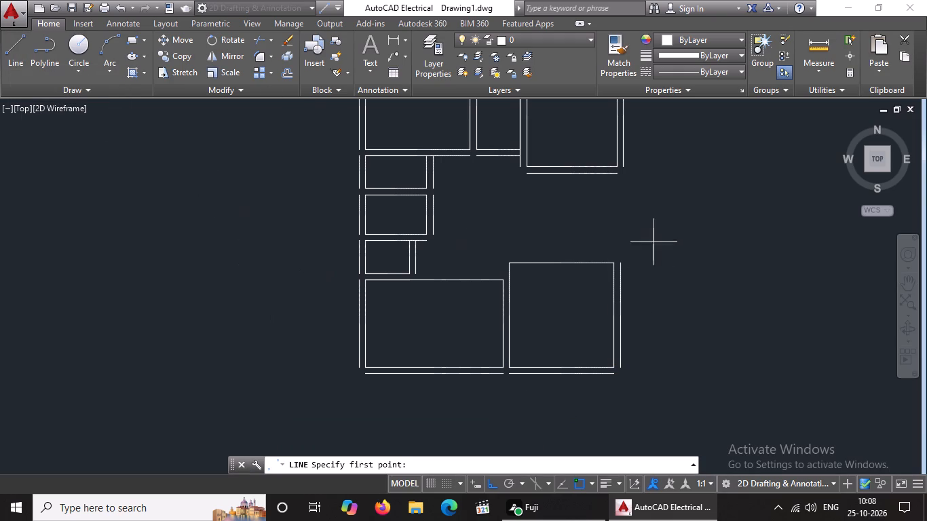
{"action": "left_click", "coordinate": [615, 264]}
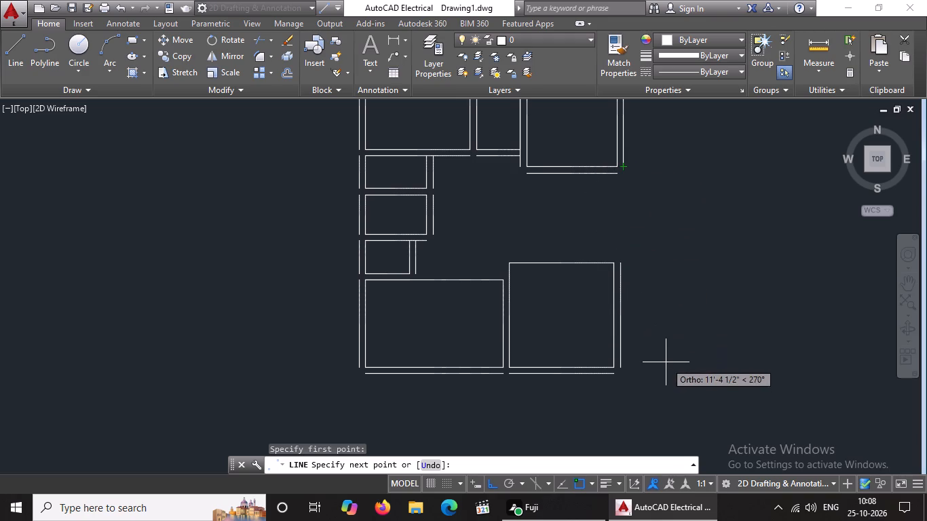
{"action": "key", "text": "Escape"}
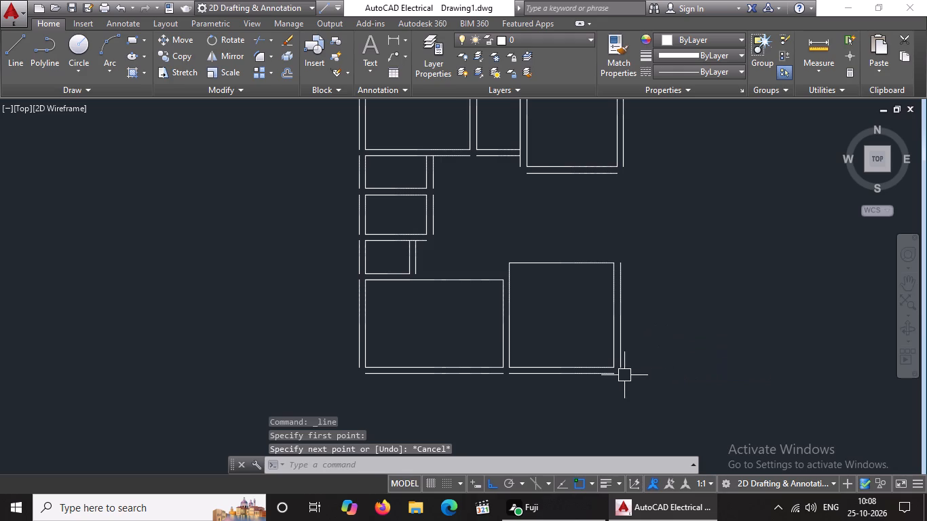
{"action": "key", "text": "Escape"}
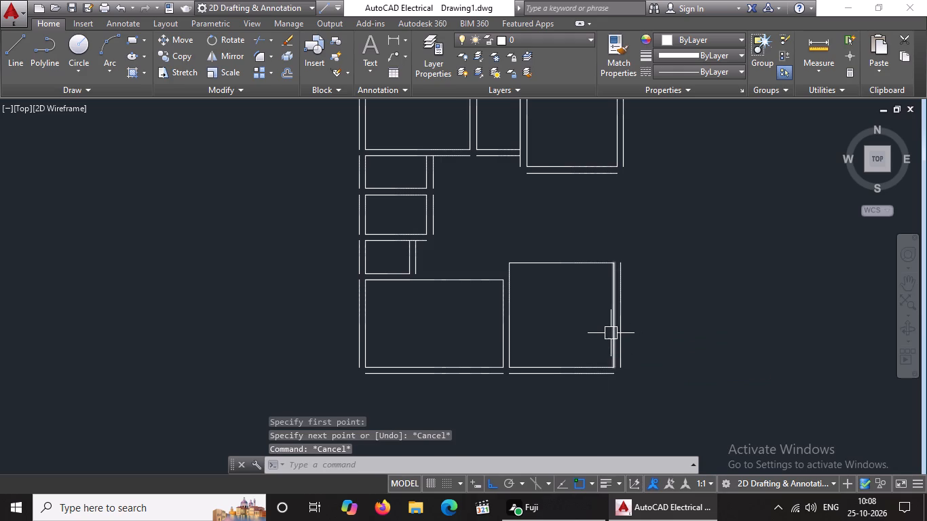
Erase the 12' room's right side and its outer offset line.
{"action": "left_click", "coordinate": [611, 333]}
{"action": "key", "text": "Delete"}
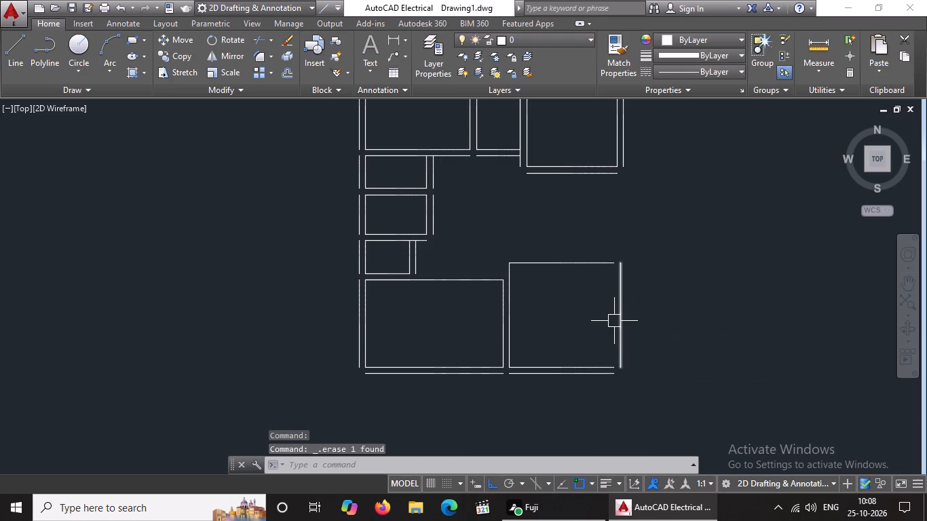
{"action": "left_click", "coordinate": [618, 320]}
{"action": "key", "text": "Delete"}
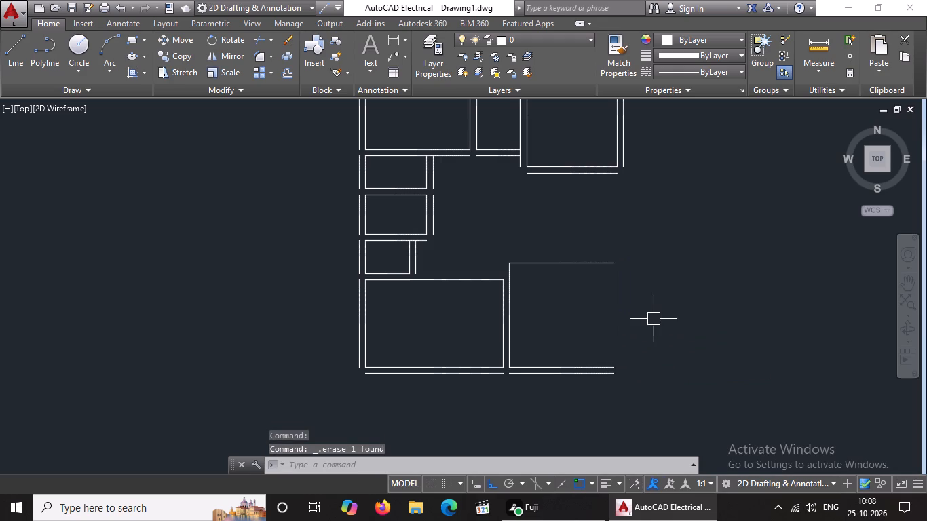
Fillet the 12' room's outer and inner bottom lines with the matching right wall lines of the upper-right room to form square corners.
{"action": "key", "text": "f"}
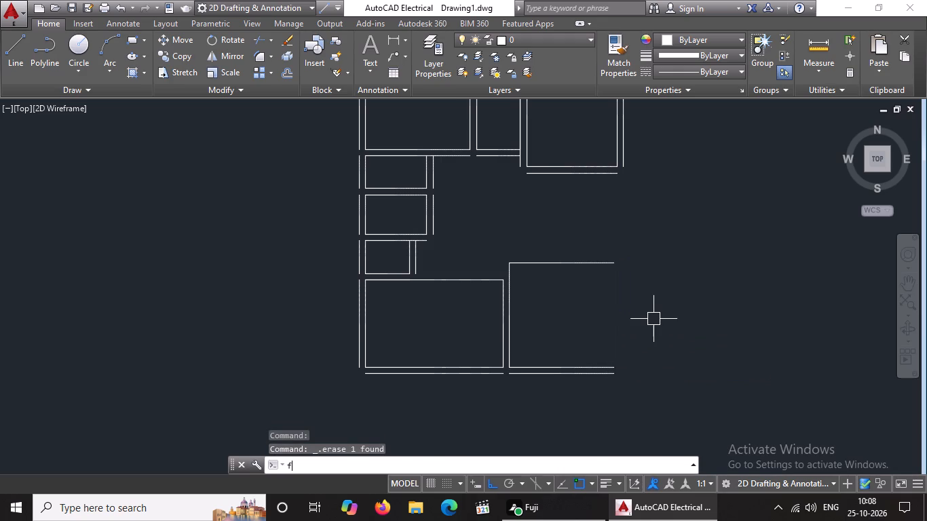
{"action": "key", "text": "Return"}
{"action": "left_click", "coordinate": [594, 377]}
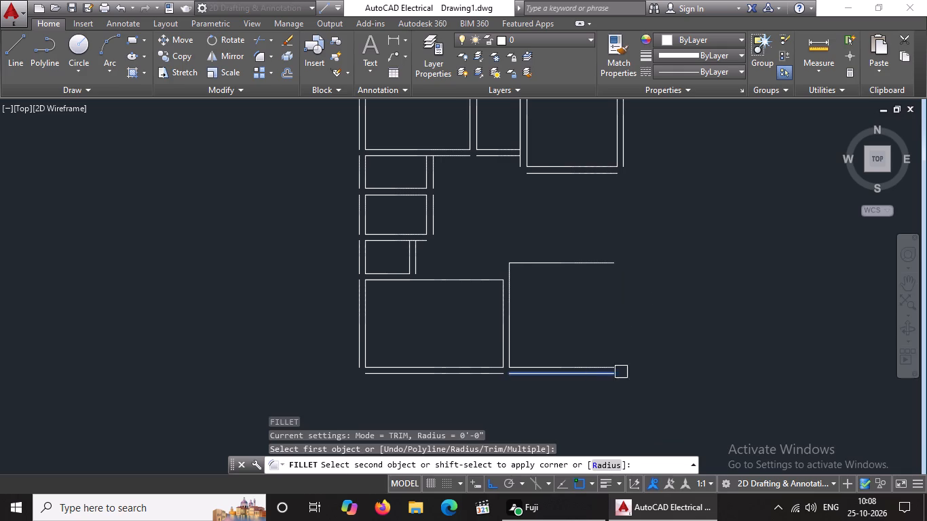
{"action": "left_click", "coordinate": [627, 164]}
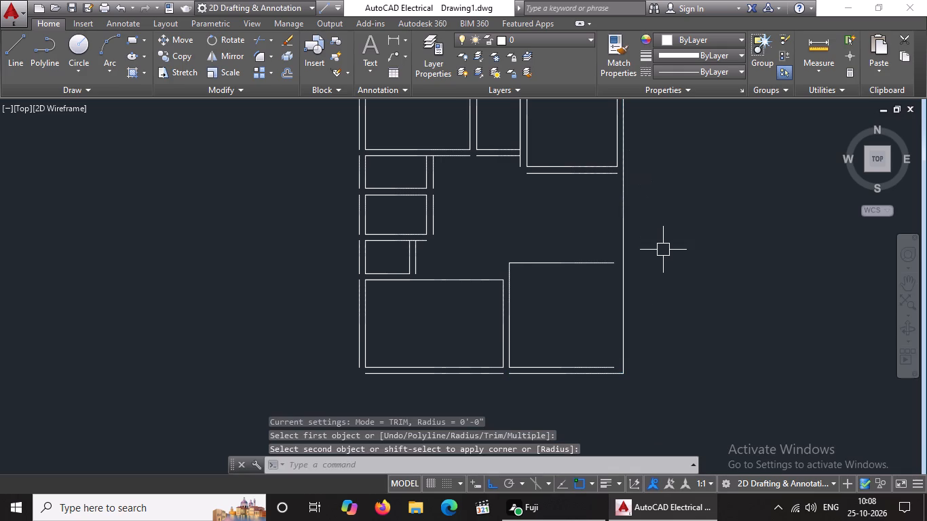
{"action": "key", "text": "f"}
{"action": "key", "text": "Return"}
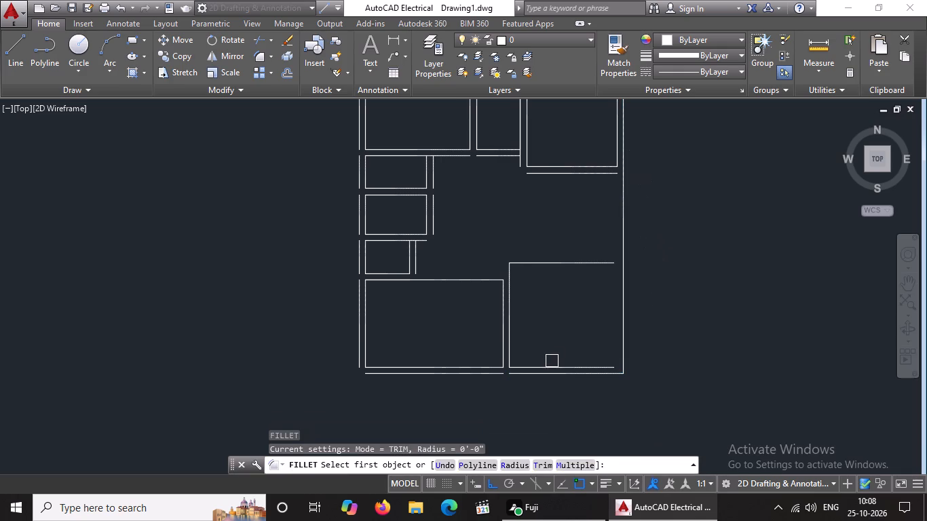
{"action": "left_click_drag", "start_coordinate": [552, 366], "coordinate": [557, 355]}
{"action": "left_click", "coordinate": [614, 147]}
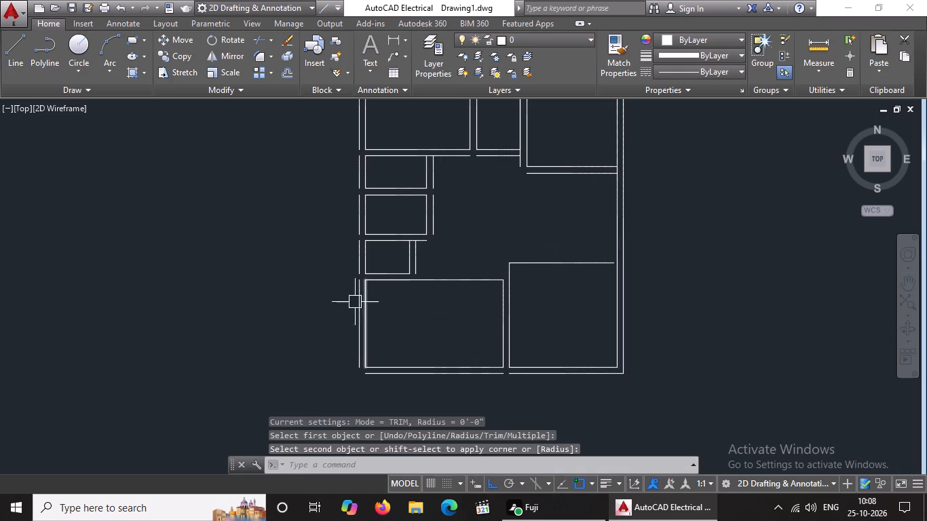
{"action": "key", "text": "Escape"}
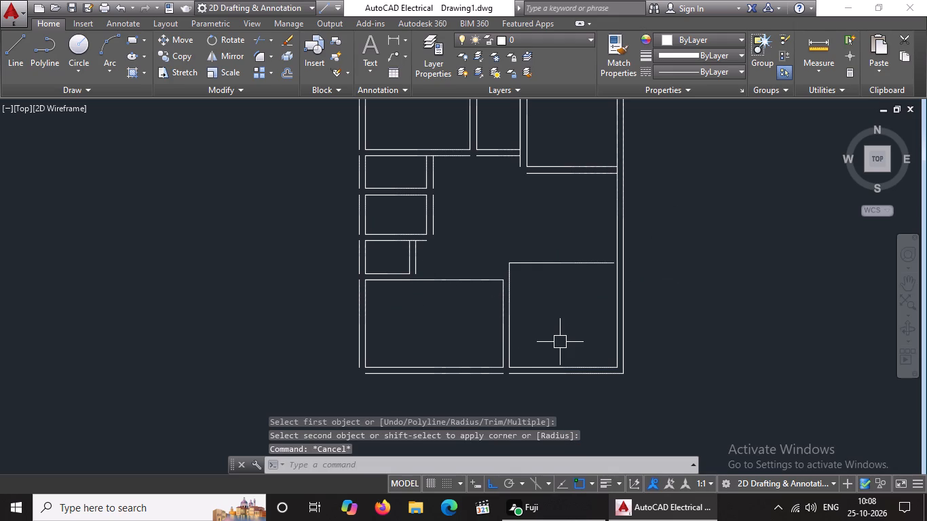
Offset the top and left sides of the lower-right room outward by 9".
{"action": "key", "text": "o"}
{"action": "key", "text": "Return"}
{"action": "type", "text": "9\""}
{"action": "key", "text": "Return"}
{"action": "left_click", "coordinate": [569, 256]}
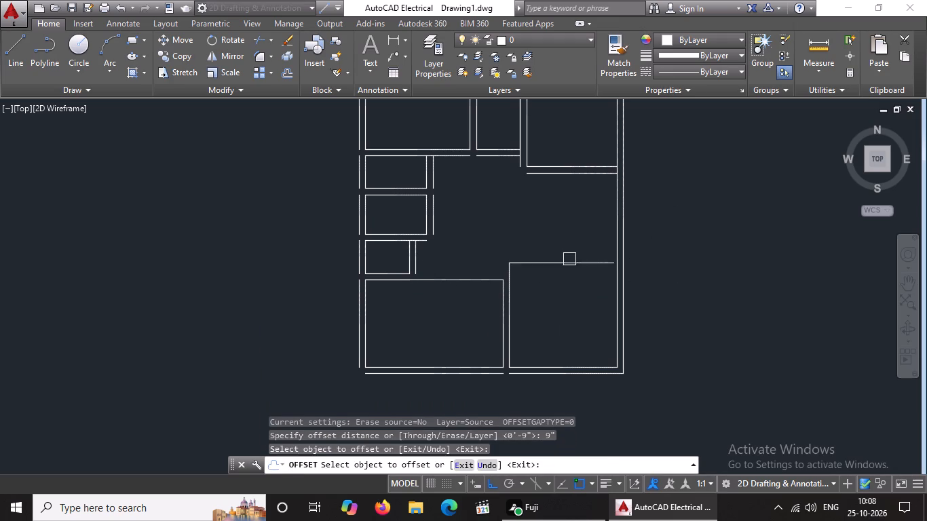
{"action": "left_click_drag", "start_coordinate": [585, 265], "coordinate": [585, 258]}
{"action": "left_click", "coordinate": [585, 249]}
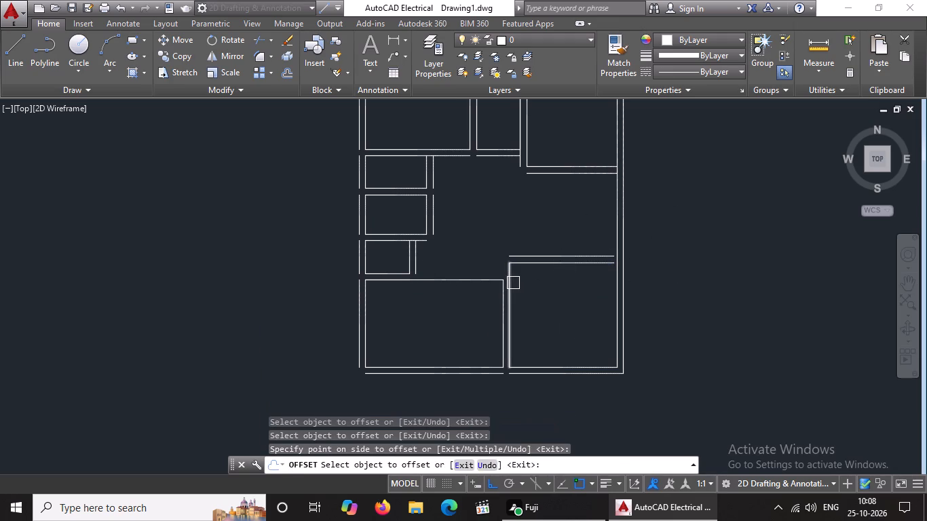
{"action": "left_click", "coordinate": [512, 282]}
{"action": "left_click", "coordinate": [484, 273]}
{"action": "key", "text": "Escape"}
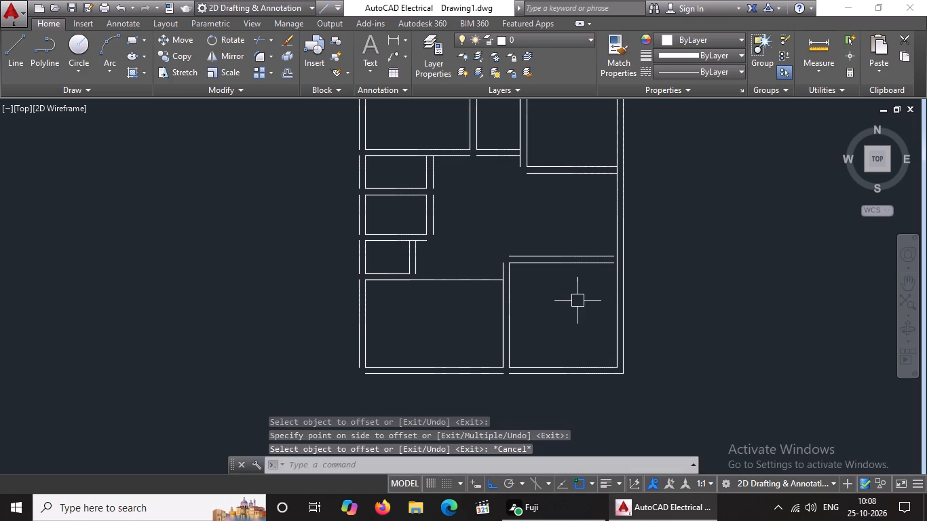
Extend both top wall lines of the lower-right room to the inner line of the right exterior wall.
{"action": "type", "text": "ex"}
{"action": "key", "text": "space"}
{"action": "key", "text": "space"}
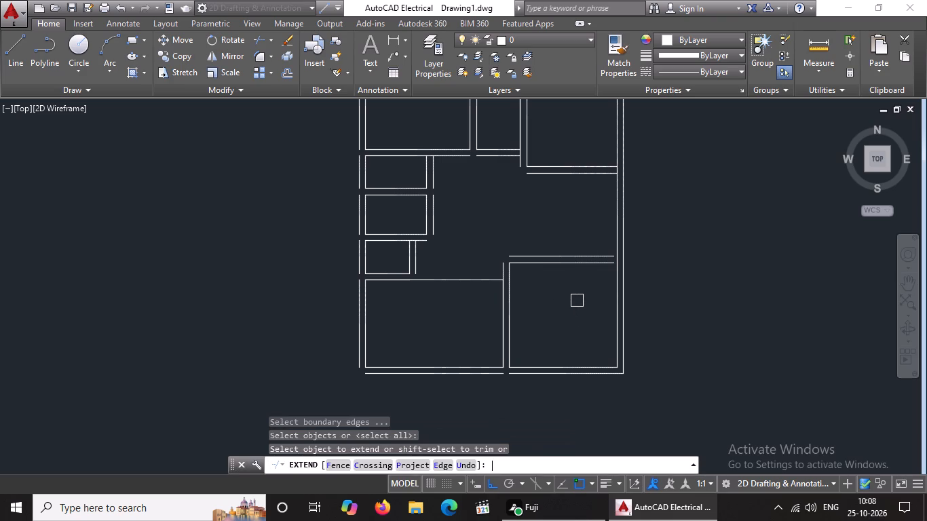
{"action": "left_click", "coordinate": [587, 251]}
{"action": "left_click", "coordinate": [591, 263]}
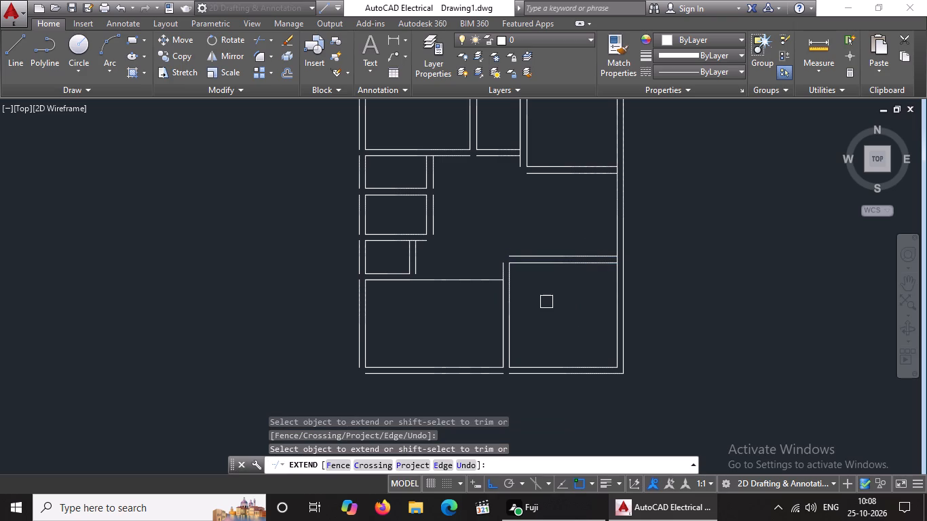
{"action": "key", "text": "Escape"}
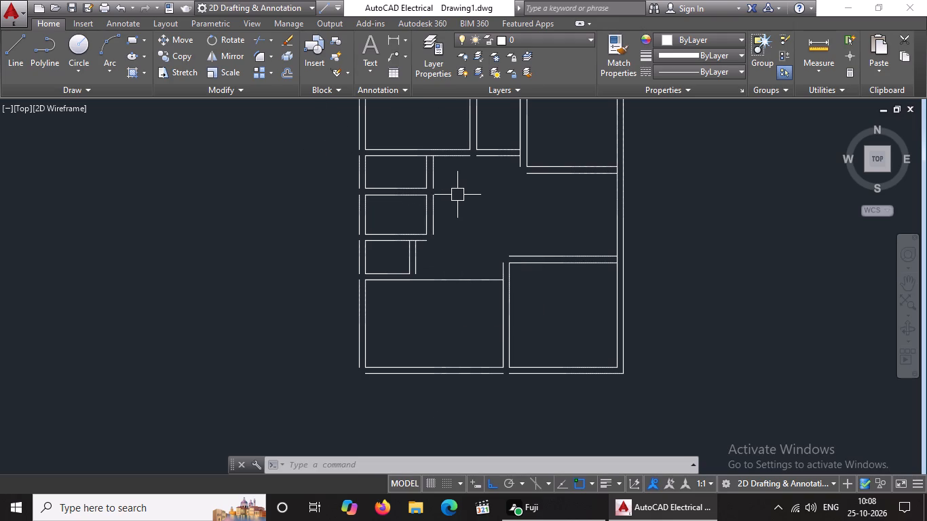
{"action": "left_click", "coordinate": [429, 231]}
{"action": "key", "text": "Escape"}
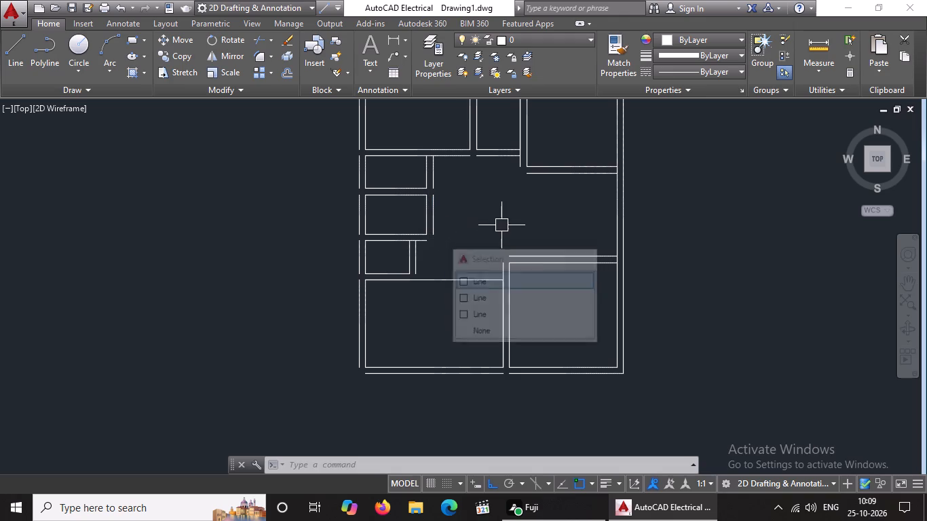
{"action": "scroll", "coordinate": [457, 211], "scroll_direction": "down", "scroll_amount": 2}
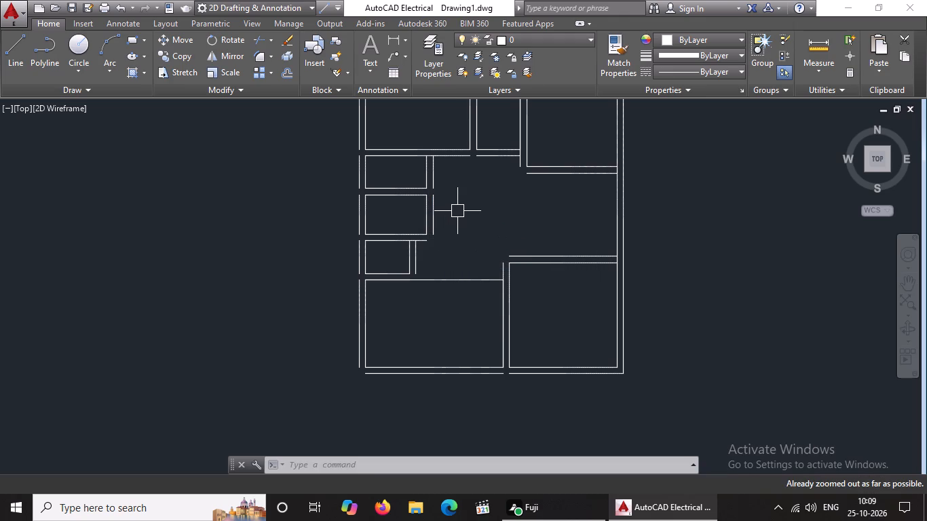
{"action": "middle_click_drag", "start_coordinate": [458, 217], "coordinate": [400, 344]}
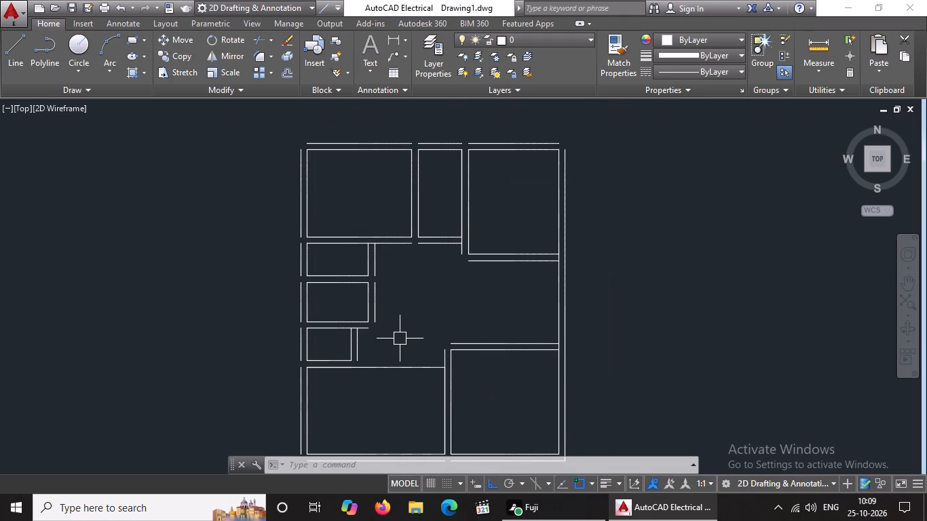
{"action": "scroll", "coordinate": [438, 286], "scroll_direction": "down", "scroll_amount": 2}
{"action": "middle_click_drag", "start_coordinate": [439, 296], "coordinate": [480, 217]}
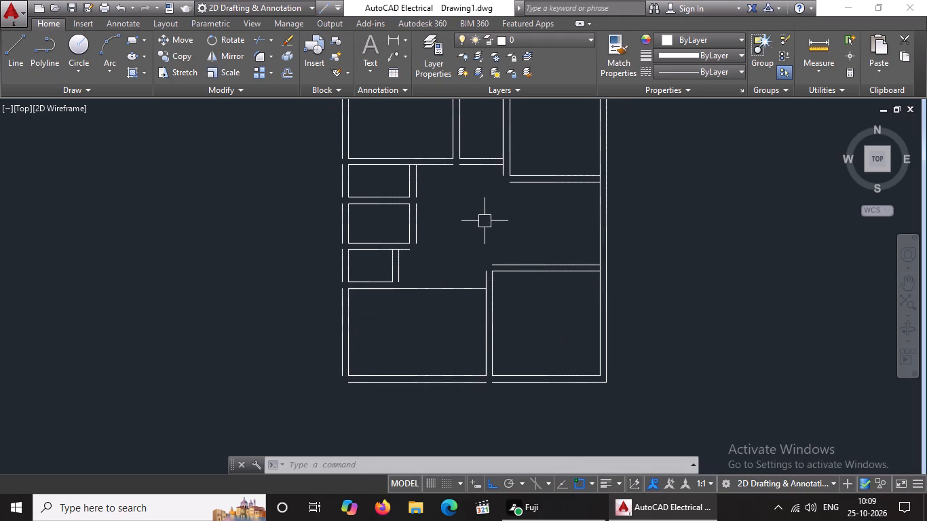
Place a multiline text box inside the lower-right room and enter BEDROOM as its first line.
{"action": "middle_click_drag", "start_coordinate": [485, 222], "coordinate": [463, 256]}
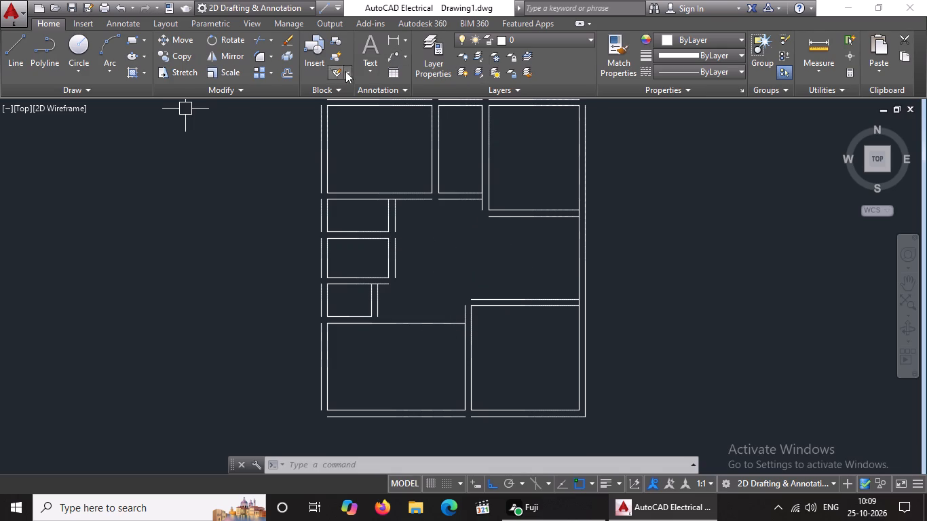
{"action": "left_click", "coordinate": [371, 77]}
{"action": "left_click", "coordinate": [369, 66]}
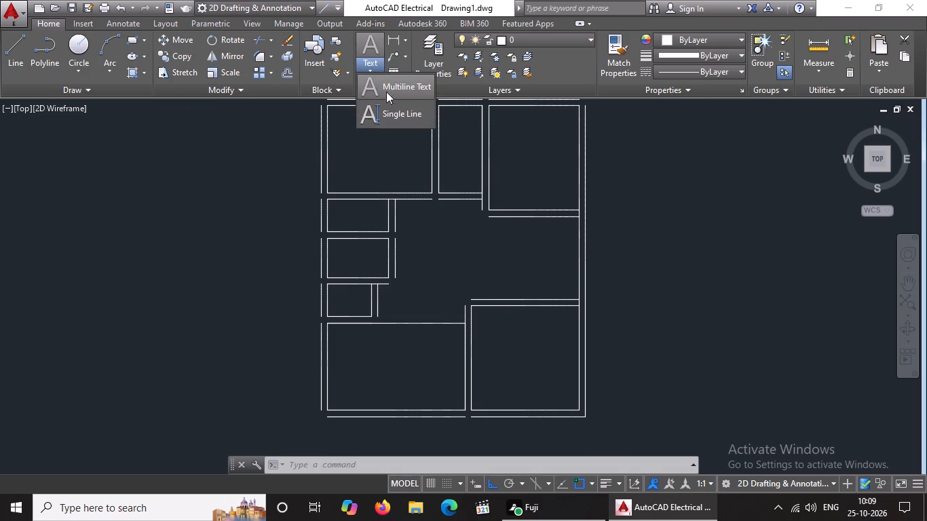
{"action": "left_click", "coordinate": [387, 86]}
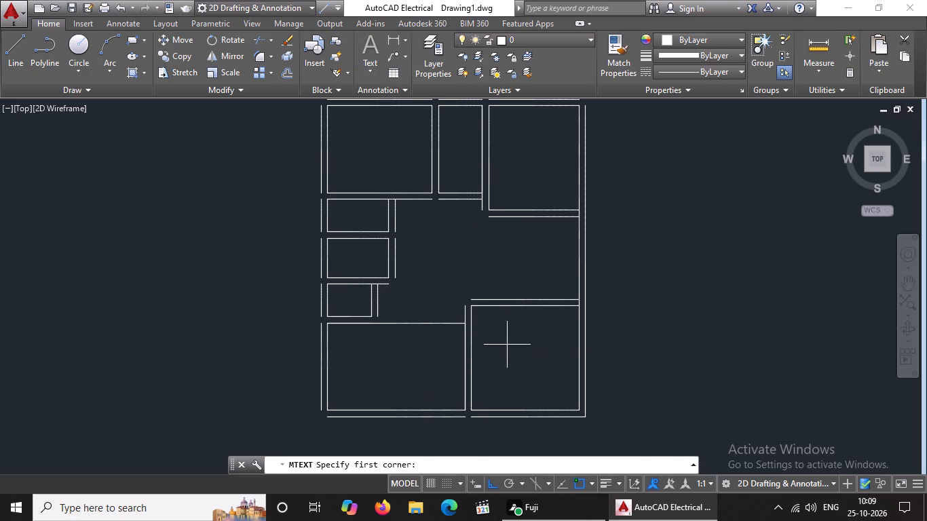
{"action": "left_click", "coordinate": [489, 339]}
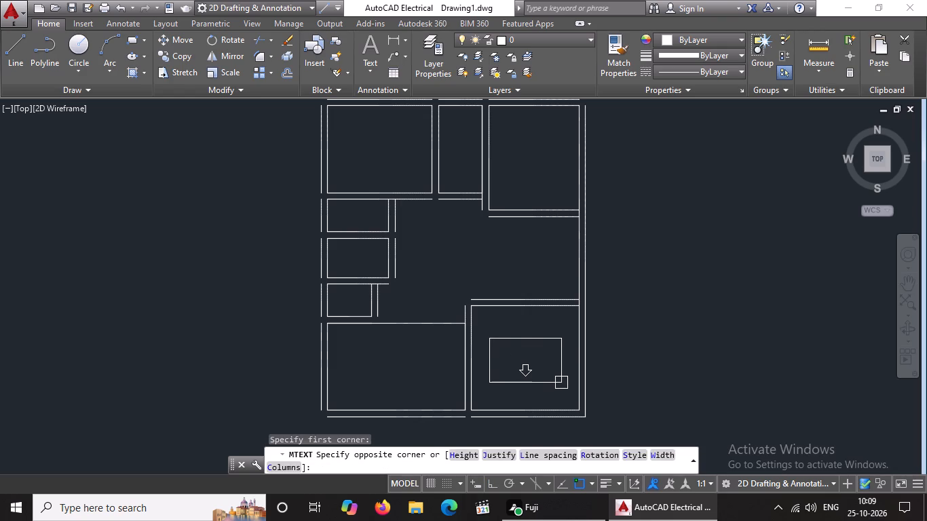
{"action": "left_click", "coordinate": [561, 383]}
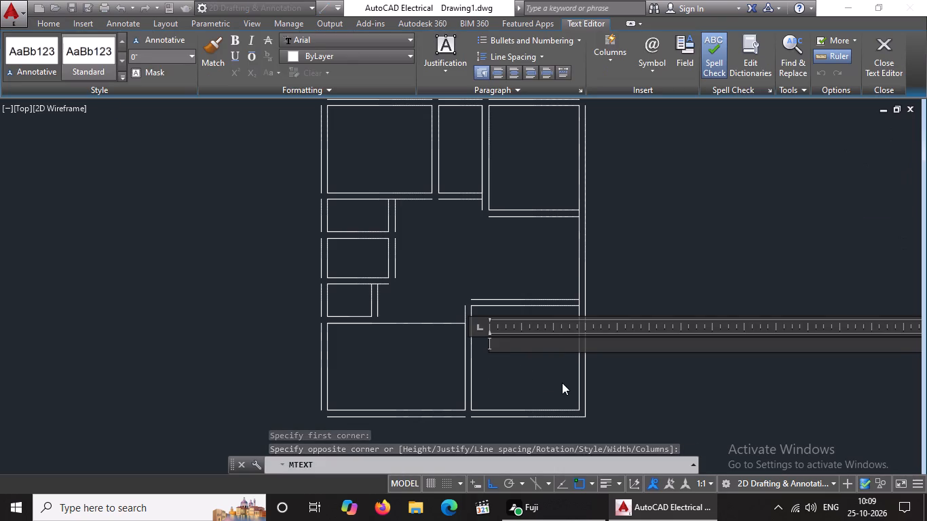
{"action": "type", "text": "bed"}
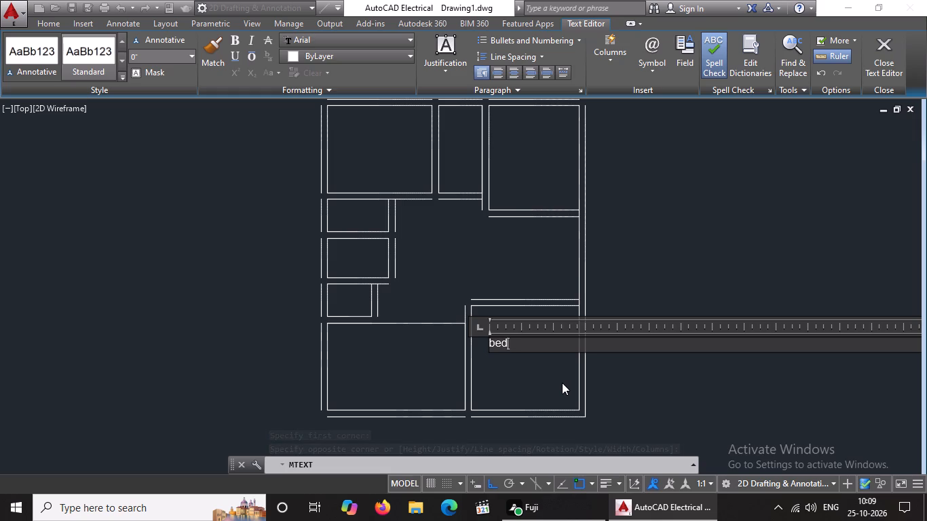
{"action": "key", "text": "BackSpace"}
{"action": "key", "text": "BackSpace"}
{"action": "key", "text": "BackSpace"}
{"action": "key", "text": "BackSpace"}
{"action": "type", "text": "BEDROOM"}
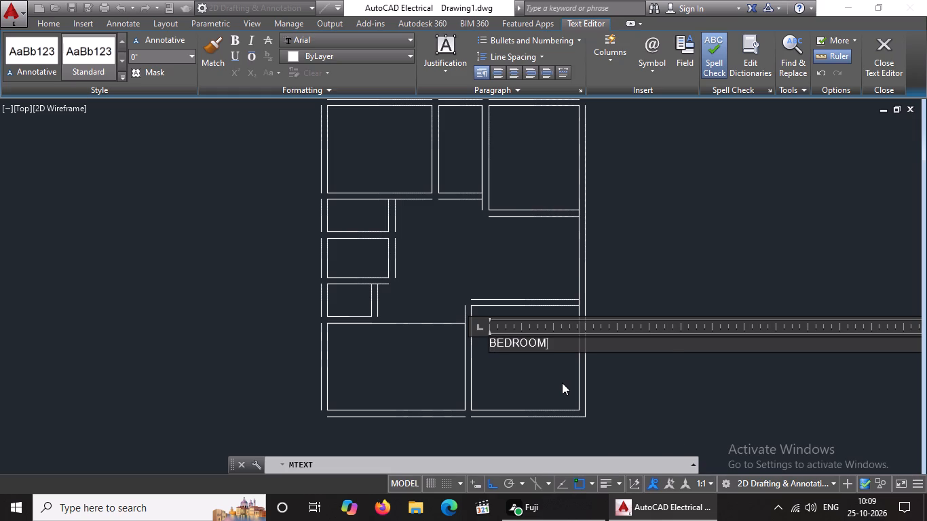
Add a second line reading 12'X12' to the room label, indented with three spaces beneath BEDROOM, and finish the text.
{"action": "key", "text": "Return"}
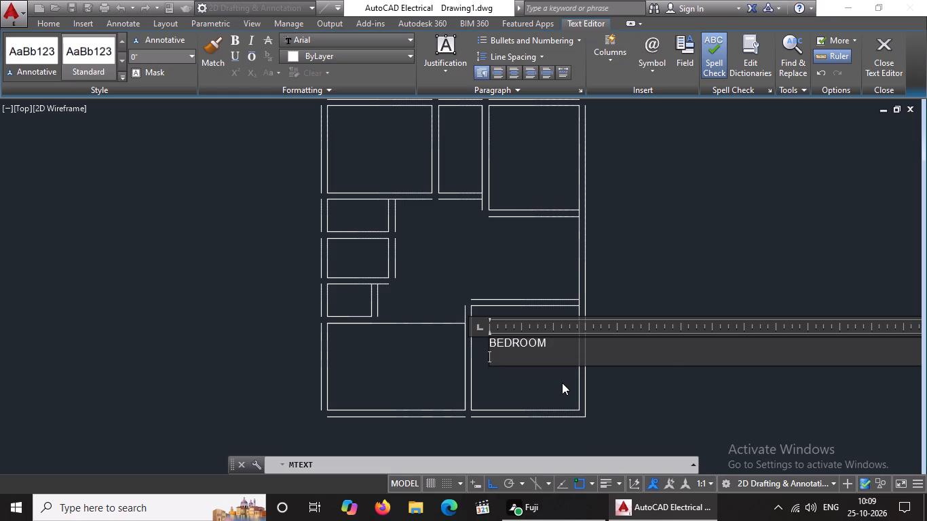
{"action": "type", "text": "12'"}
{"action": "type", "text": "X12'"}
{"action": "key", "text": "Left"}
{"action": "key", "text": "Left"}
{"action": "key", "text": "Left"}
{"action": "key", "text": "Left"}
{"action": "key", "text": "Left"}
{"action": "key", "text": "Left"}
{"action": "key", "text": "Left"}
{"action": "key", "text": "space"}
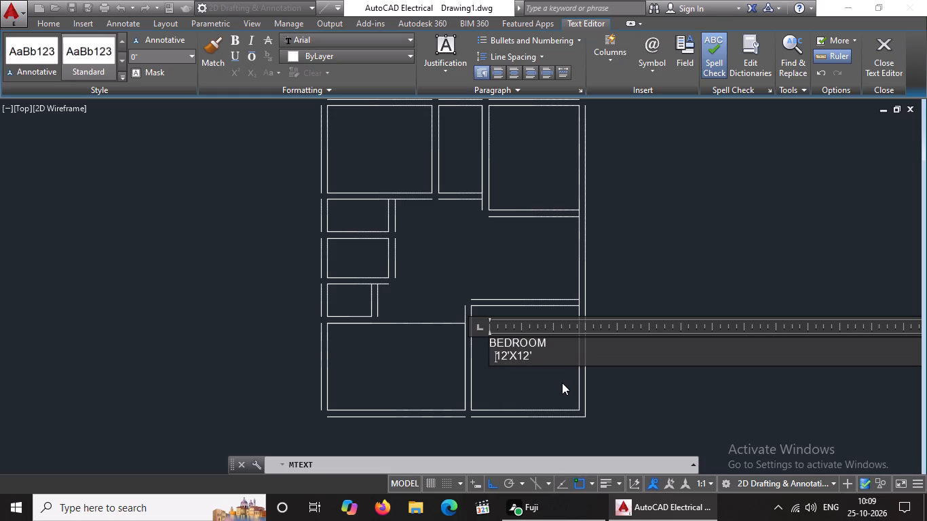
{"action": "key", "text": "space"}
{"action": "key", "text": "space"}
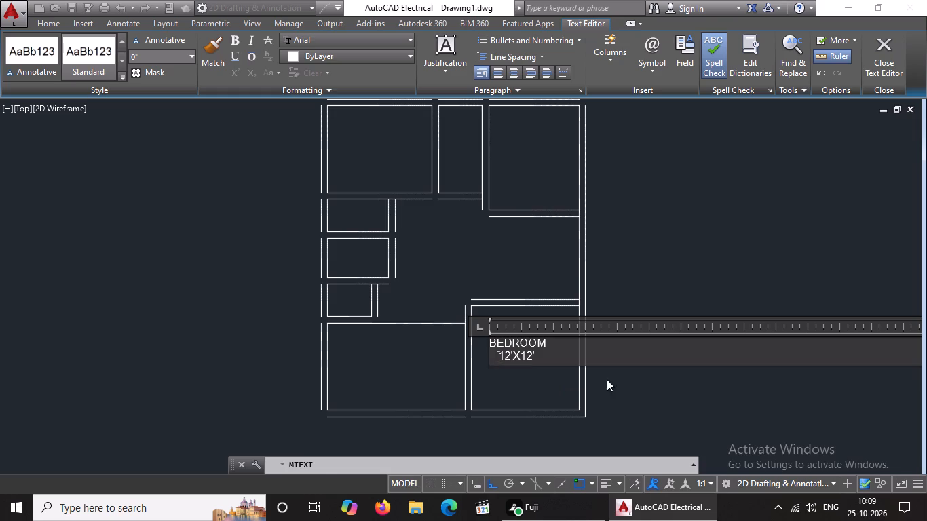
{"action": "left_click", "coordinate": [607, 379]}
Set the text height of the lower-right room's label to 8" in its properties.
{"action": "left_click", "coordinate": [485, 328]}
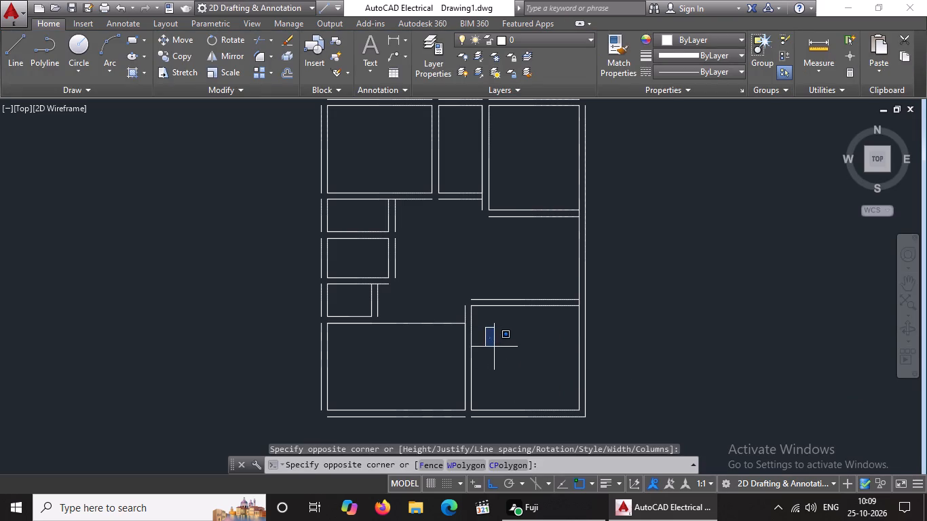
{"action": "left_click", "coordinate": [505, 352]}
{"action": "right_click", "coordinate": [512, 347]}
{"action": "left_click", "coordinate": [563, 469]}
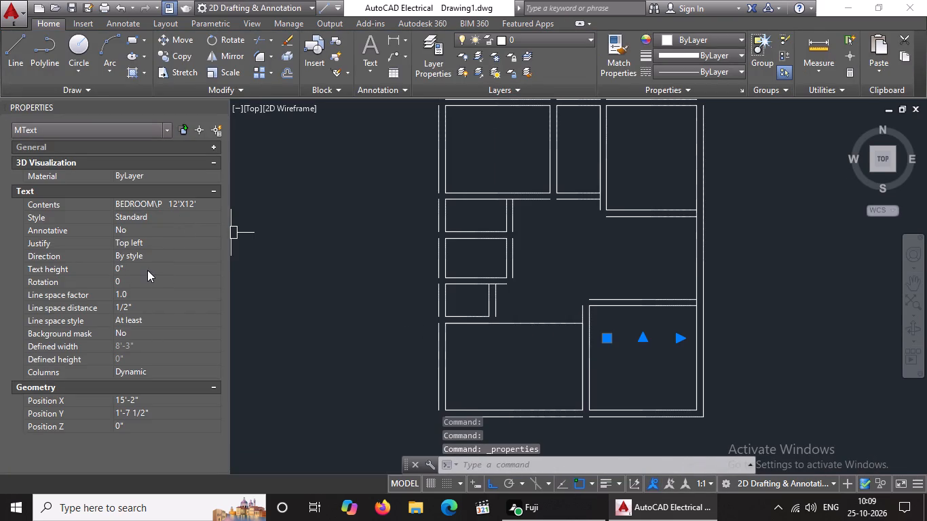
{"action": "left_click", "coordinate": [148, 269]}
{"action": "key", "text": "BackSpace"}
{"action": "key", "text": "BackSpace"}
{"action": "key", "text": "BackSpace"}
{"action": "key", "text": "8"}
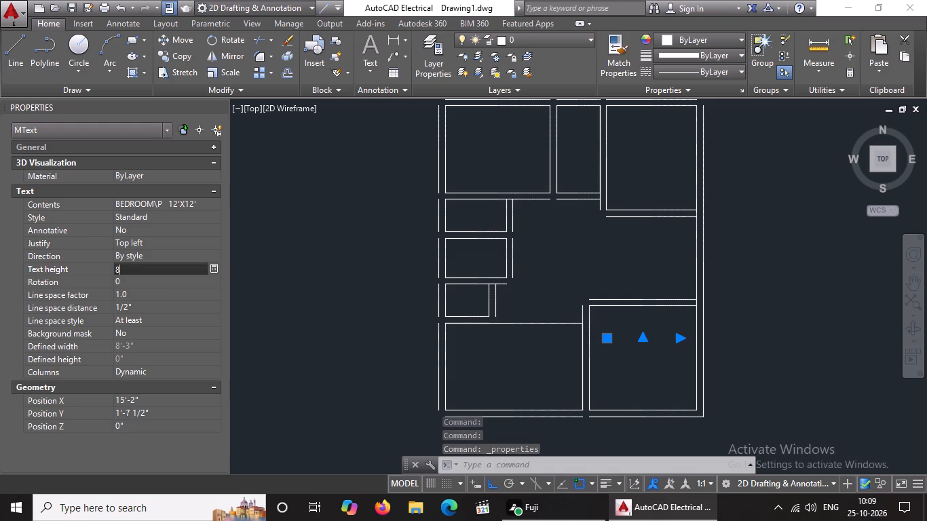
{"action": "key", "text": "shift+quotedbl"}
{"action": "key", "text": "Return"}
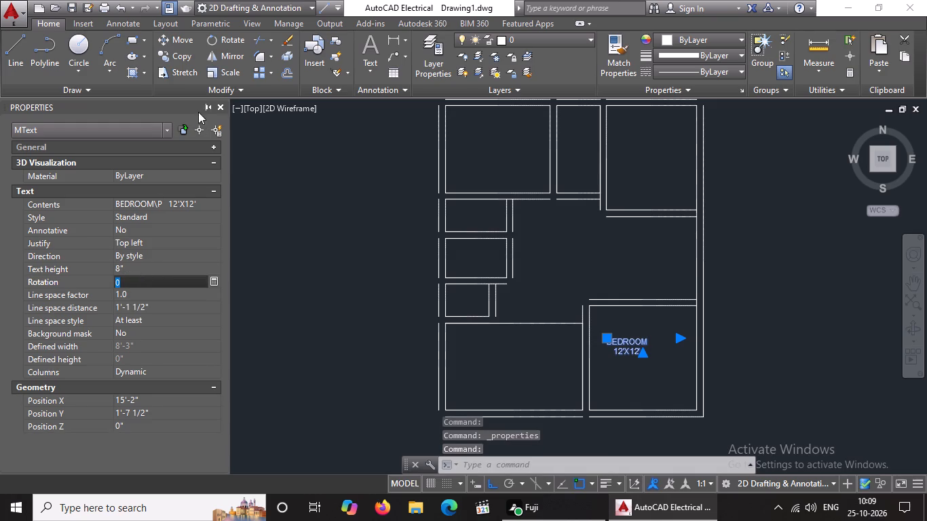
{"action": "left_click", "coordinate": [221, 102]}
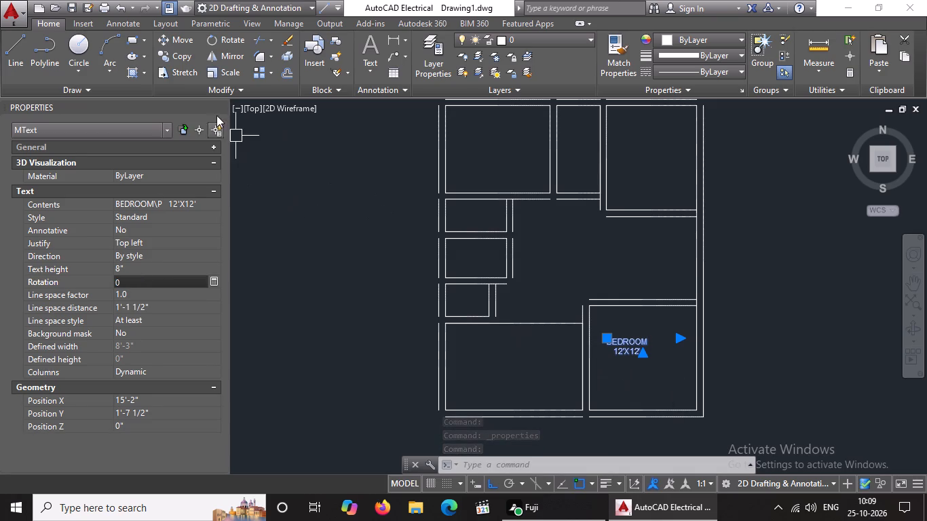
{"action": "left_click", "coordinate": [219, 108]}
{"action": "key", "text": "Escape"}
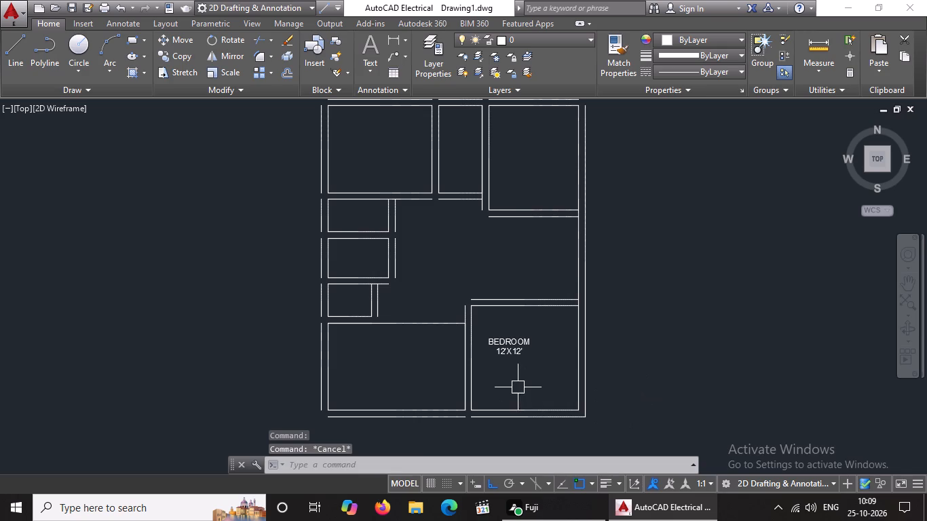
Copy the BEDROOM 12'X12' label horizontally from the lower-right room into the lower-left room.
{"action": "left_click", "coordinate": [520, 342]}
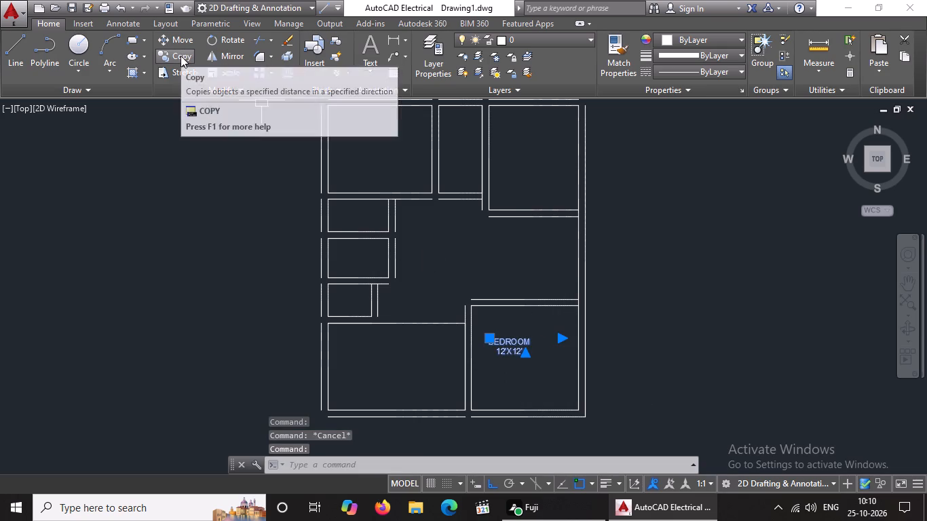
{"action": "left_click", "coordinate": [181, 56]}
{"action": "left_click", "coordinate": [506, 345]}
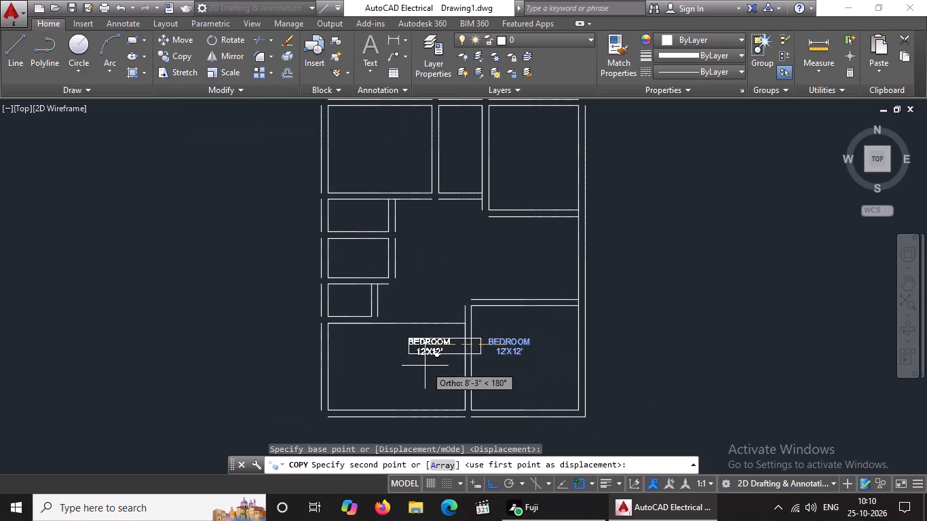
{"action": "left_click", "coordinate": [387, 372]}
{"action": "key", "text": "Escape"}
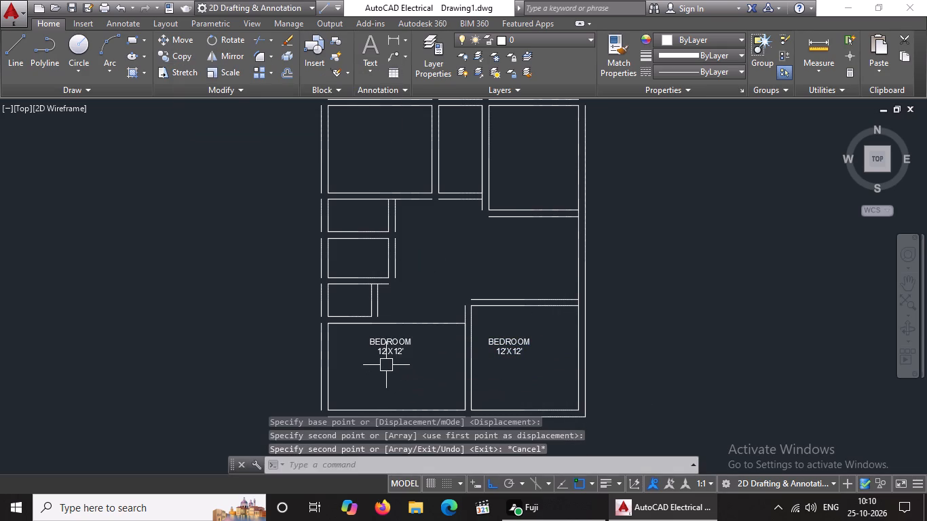
Replace the size line of the lower-left room's label with 15'9"X10'.
{"action": "scroll", "coordinate": [383, 343], "scroll_direction": "up", "scroll_amount": 1}
{"action": "double_click", "coordinate": [414, 358]}
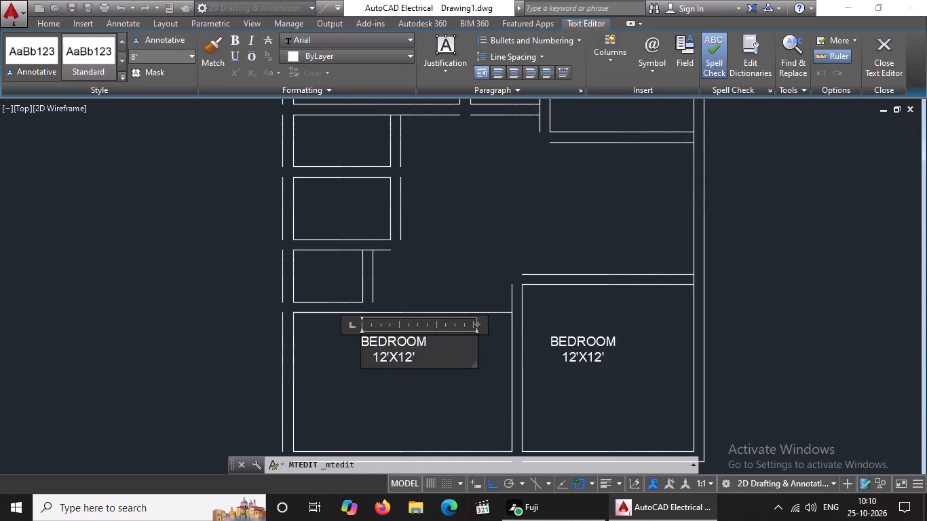
{"action": "key", "text": "BackSpace"}
{"action": "key", "text": "BackSpace"}
{"action": "key", "text": "BackSpace"}
{"action": "key", "text": "BackSpace"}
{"action": "key", "text": "BackSpace"}
{"action": "key", "text": "BackSpace"}
{"action": "key", "text": "BackSpace"}
{"action": "key", "text": "BackSpace"}
{"action": "key", "text": "BackSpace"}
{"action": "key", "text": "BackSpace"}
{"action": "type", "text": "15'"}
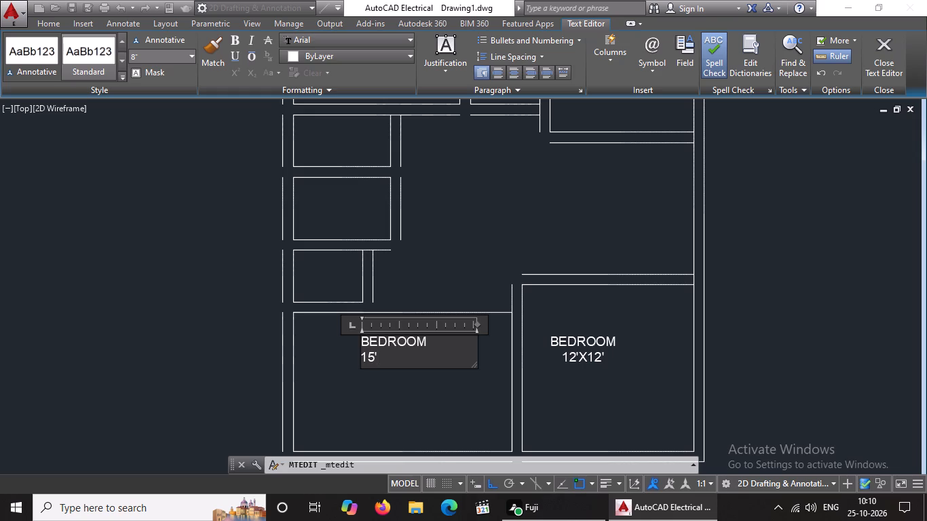
{"action": "type", "text": "9\""}
{"action": "key", "text": "x"}
{"action": "type", "text": "10'"}
Indent the 15'9"X10' line by one space beneath BEDROOM and finish editing the label.
{"action": "key", "text": "Left"}
{"action": "key", "text": "Left"}
{"action": "key", "text": "Left"}
{"action": "key", "text": "Left"}
{"action": "key", "text": "Left"}
{"action": "key", "text": "Left"}
{"action": "key", "text": "Left"}
{"action": "key", "text": "Left"}
{"action": "key", "text": "Left"}
{"action": "key", "text": "space"}
{"action": "key", "text": "space"}
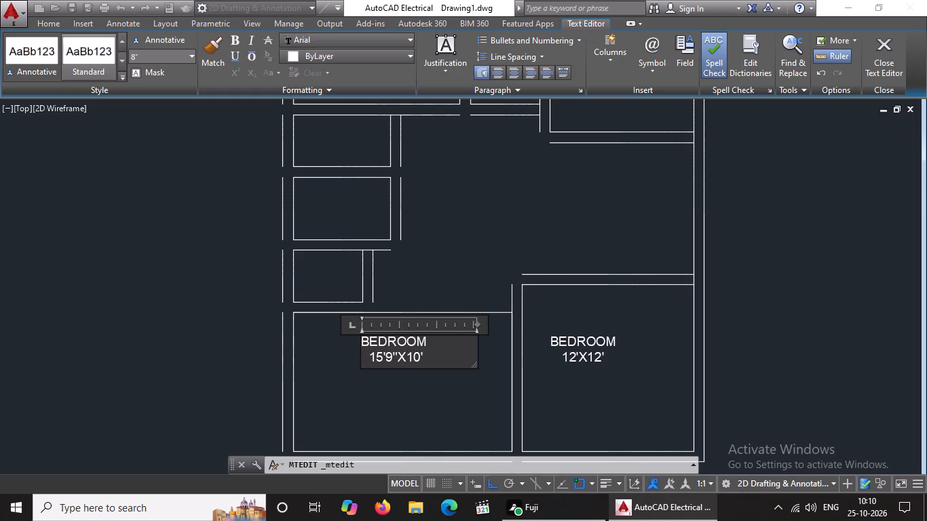
{"action": "key", "text": "BackSpace"}
{"action": "left_click", "coordinate": [331, 374]}
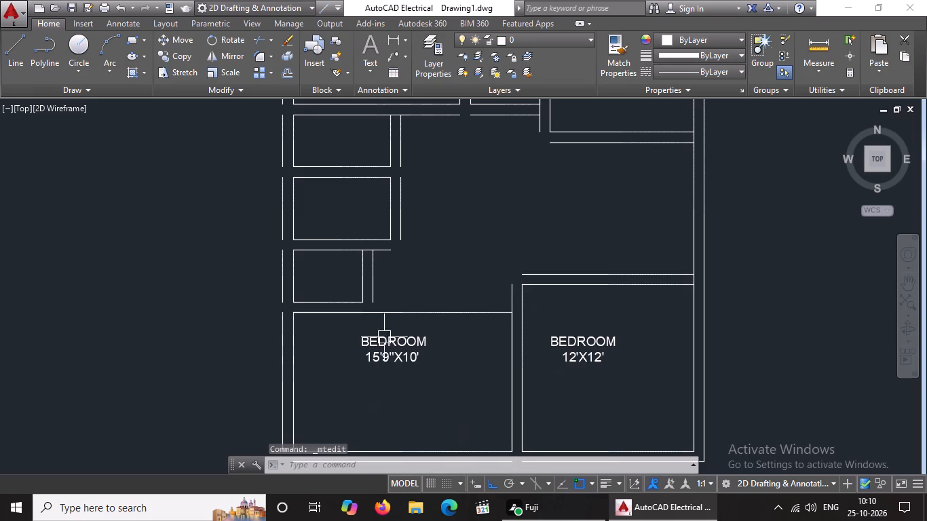
Copy the BEDROOM 12'X12' label from the lower-right room into the upper-right room, with Ortho turned off.
{"action": "left_click", "coordinate": [590, 336]}
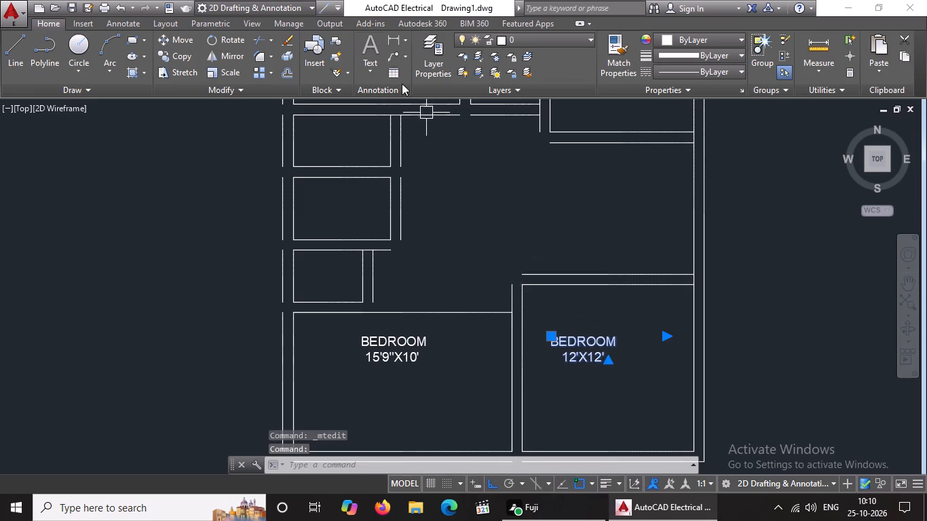
{"action": "left_click_drag", "start_coordinate": [176, 54], "coordinate": [189, 55]}
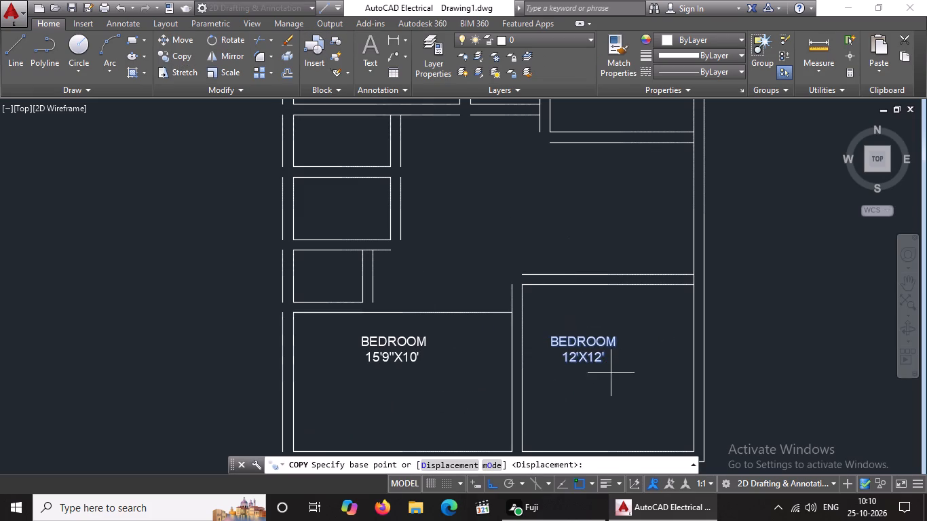
{"action": "left_click", "coordinate": [599, 353]}
{"action": "scroll", "coordinate": [559, 306], "scroll_direction": "down", "scroll_amount": 1}
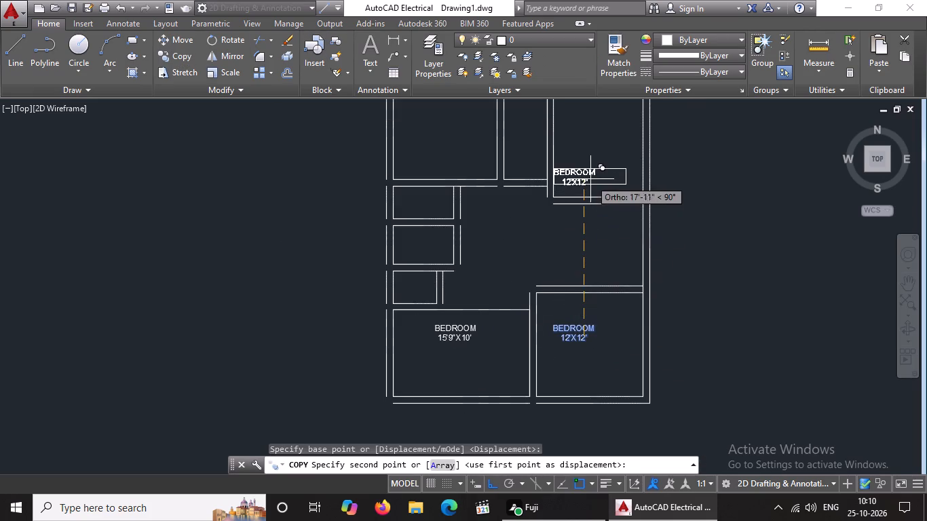
{"action": "middle_click_drag", "start_coordinate": [607, 150], "coordinate": [586, 273]}
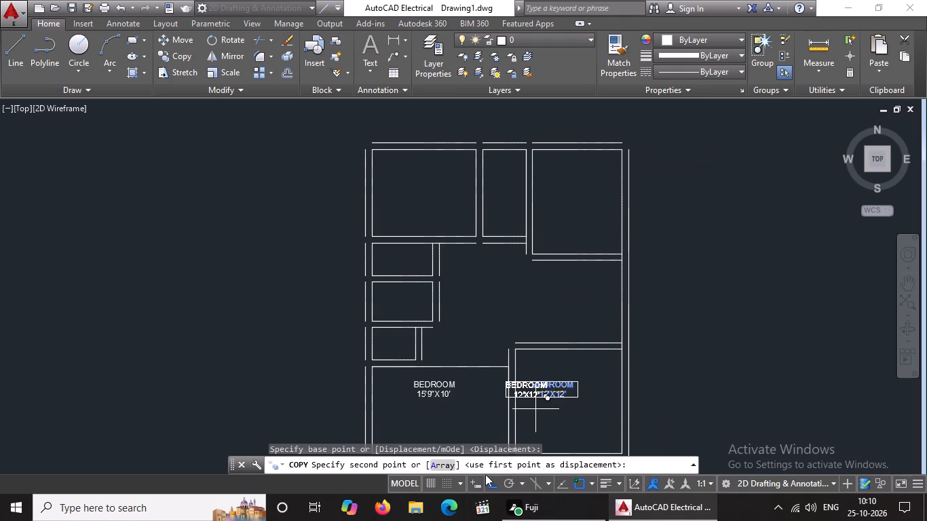
{"action": "left_click", "coordinate": [495, 484]}
{"action": "left_click", "coordinate": [580, 206]}
{"action": "key", "text": "Escape"}
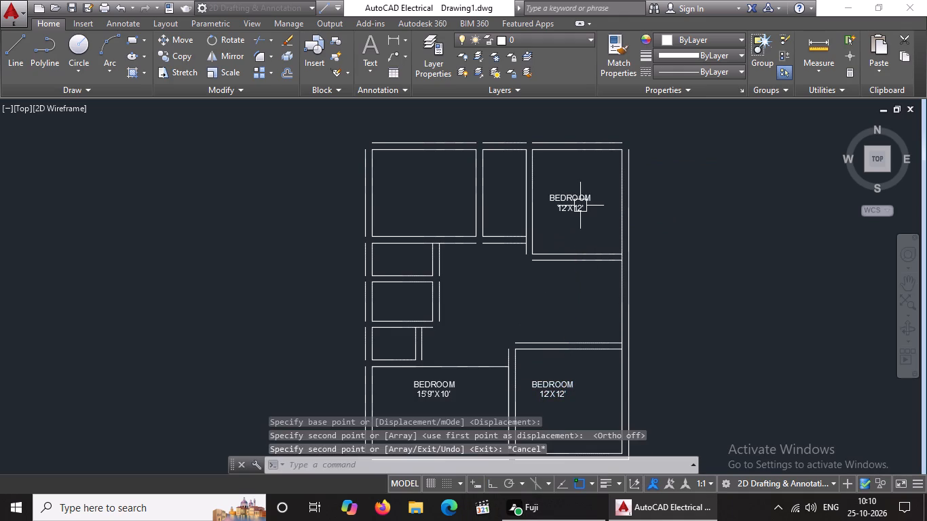
Change the size line of the upper-right room's label to 10'4"X12'.
{"action": "double_click", "coordinate": [581, 199]}
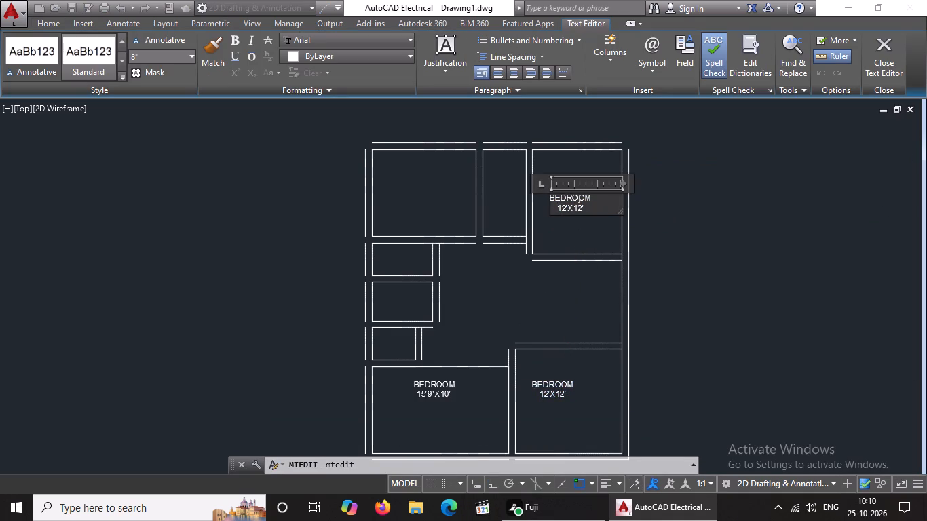
{"action": "left_click", "coordinate": [566, 204]}
{"action": "key", "text": "BackSpace"}
{"action": "key", "text": "BackSpace"}
{"action": "key", "text": "BackSpace"}
{"action": "type", "text": "10"}
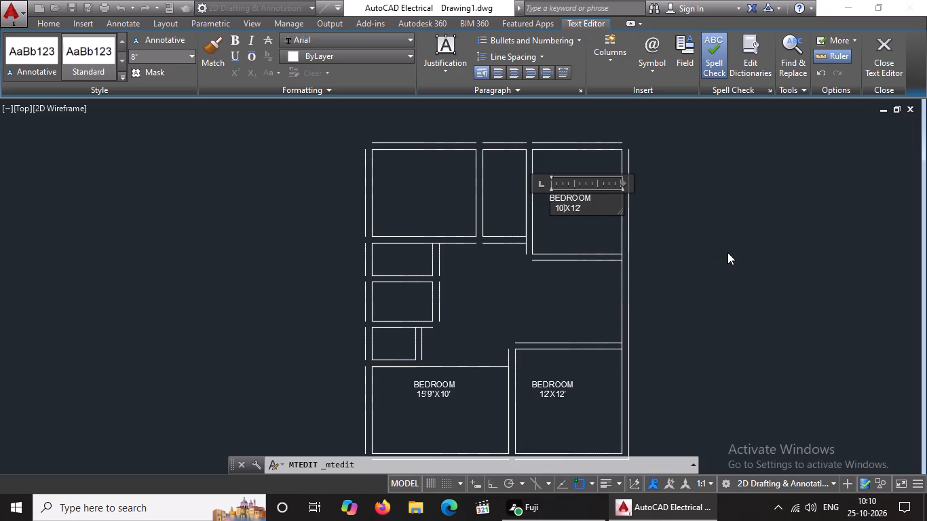
{"action": "key", "text": "Right"}
{"action": "type", "text": "4\""}
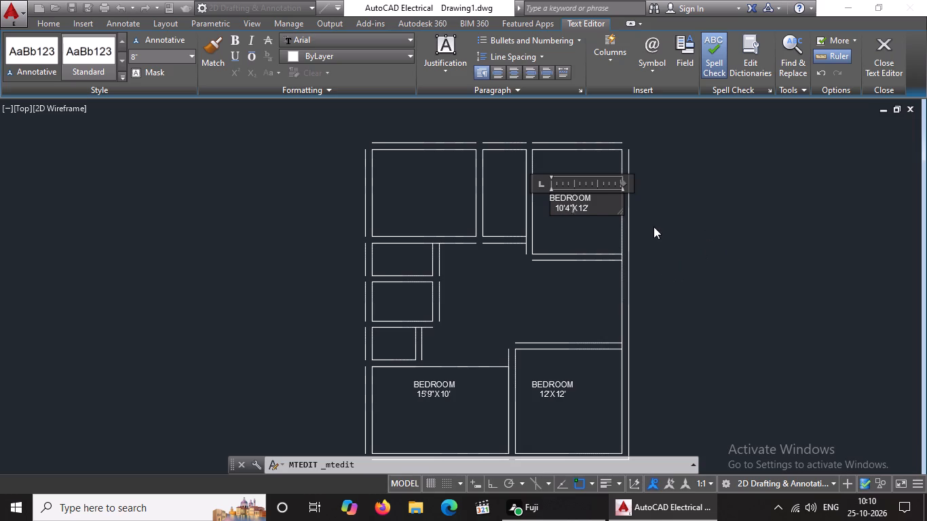
{"action": "left_click", "coordinate": [655, 225]}
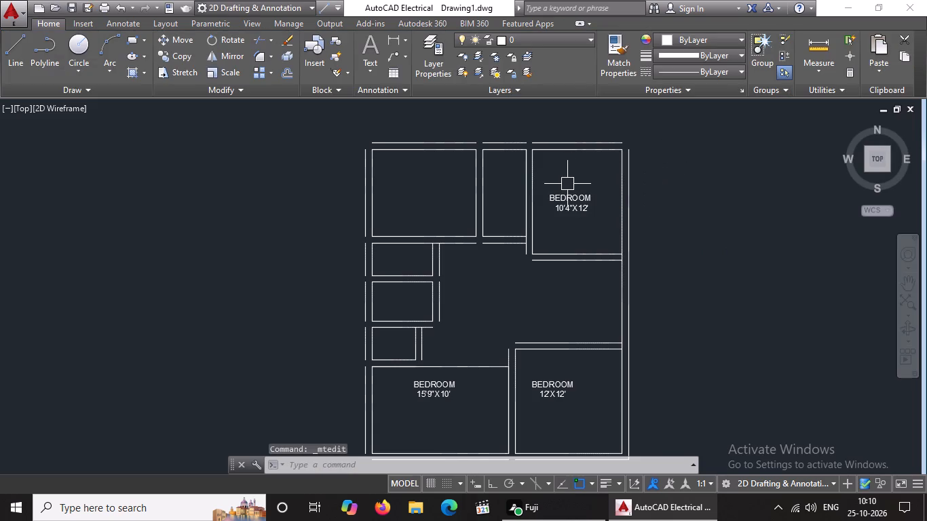
Remove one leading space before 10'4"X12' in the upper-right room's label and finish editing.
{"action": "double_click", "coordinate": [571, 205]}
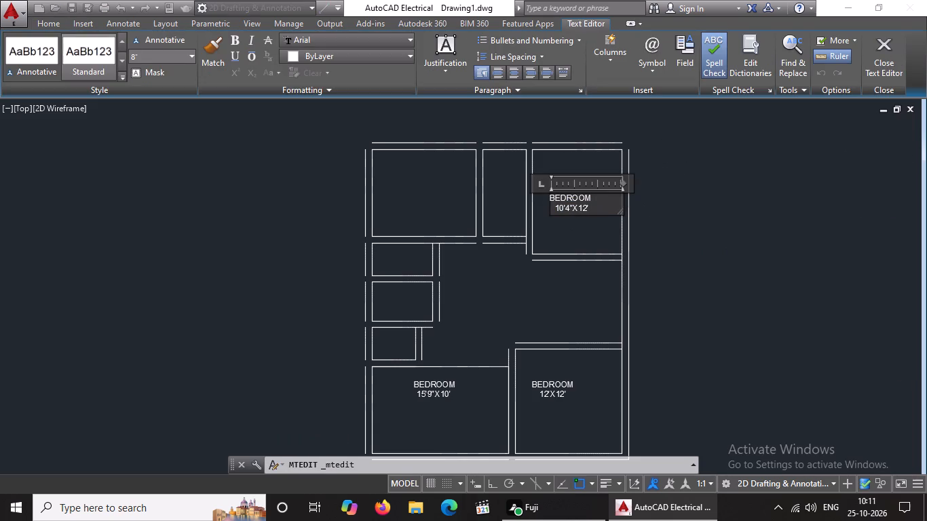
{"action": "left_click", "coordinate": [554, 207]}
{"action": "key", "text": "BackSpace"}
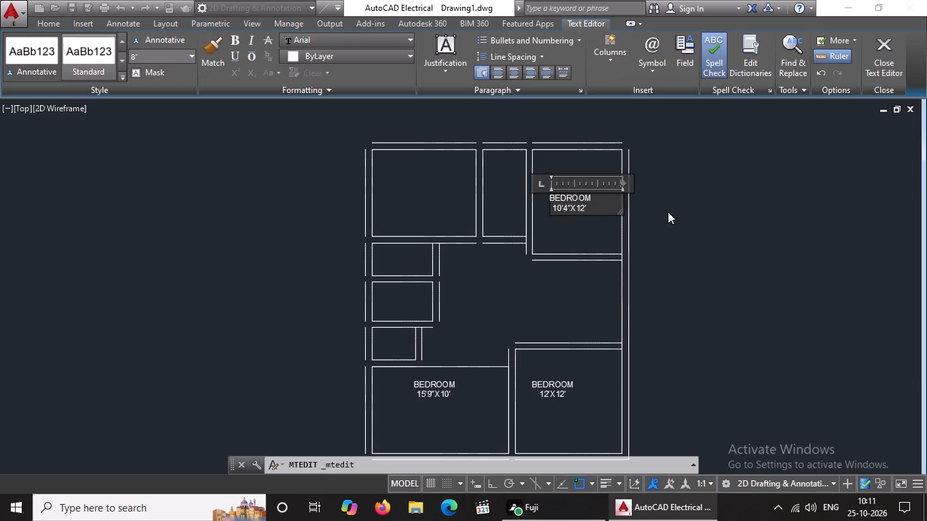
{"action": "left_click", "coordinate": [681, 208]}
Copy the BEDROOM 10'4"X12' label into the upper-left room and the narrow upper-middle room.
{"action": "left_click", "coordinate": [575, 203]}
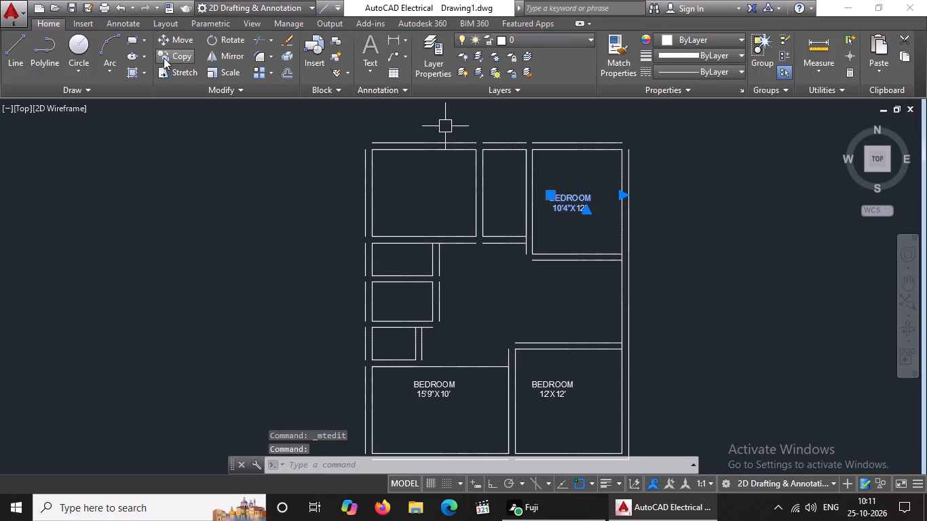
{"action": "left_click", "coordinate": [163, 58]}
{"action": "left_click", "coordinate": [571, 199]}
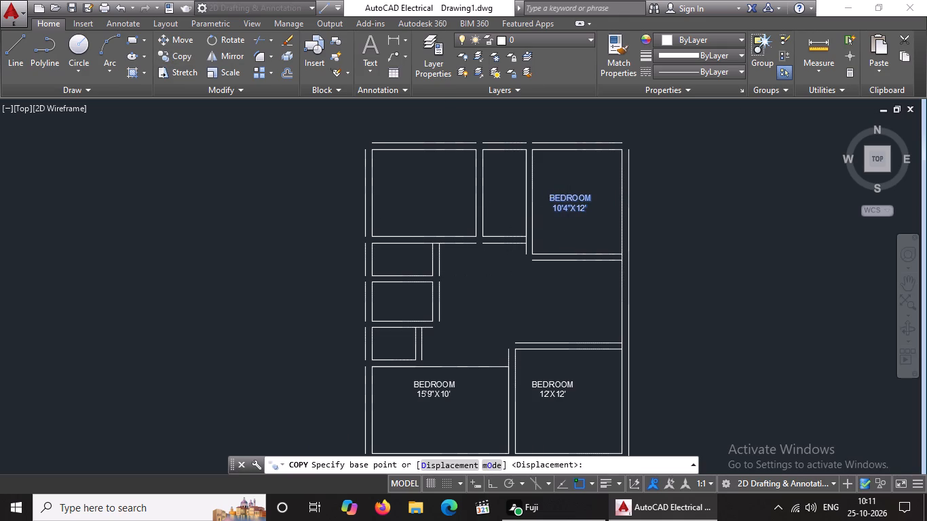
{"action": "left_click", "coordinate": [414, 191]}
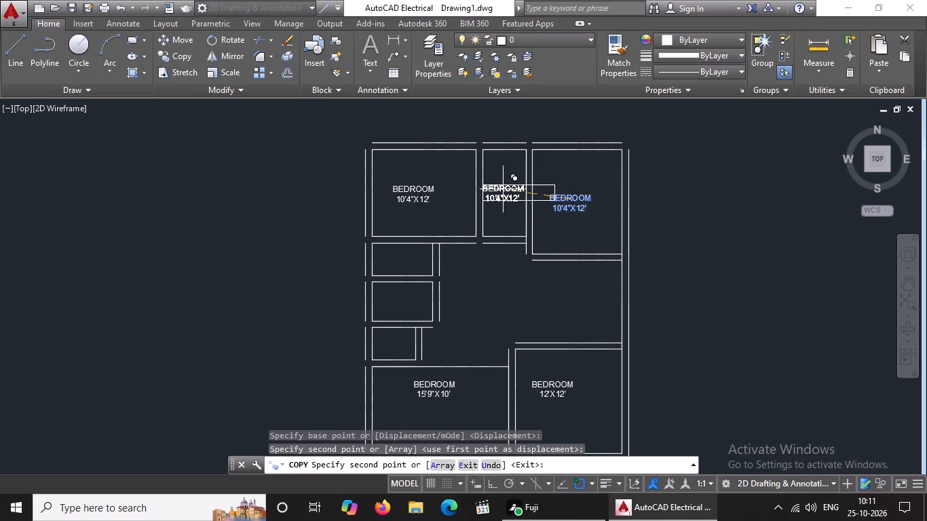
{"action": "left_click", "coordinate": [503, 189]}
{"action": "key", "text": "Escape"}
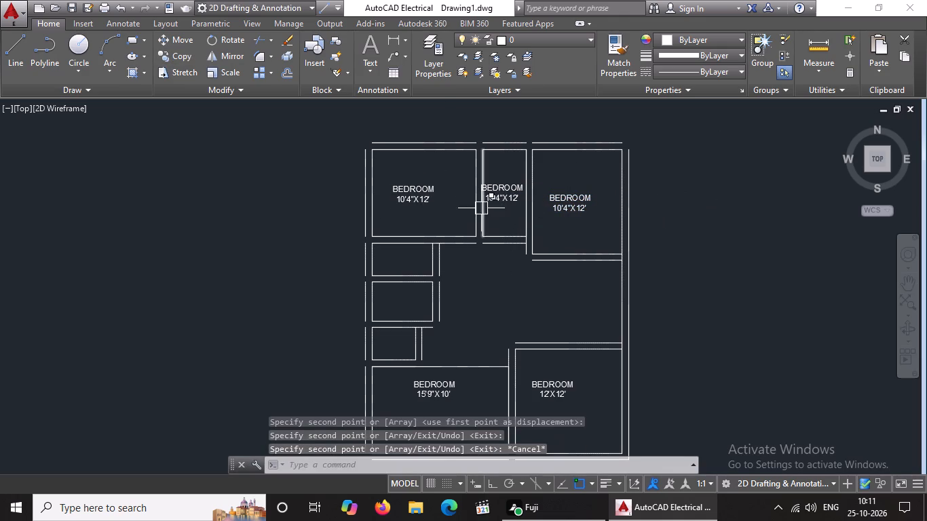
Replace the size line of the upper-left room's label with 12'X10'.
{"action": "double_click", "coordinate": [421, 197]}
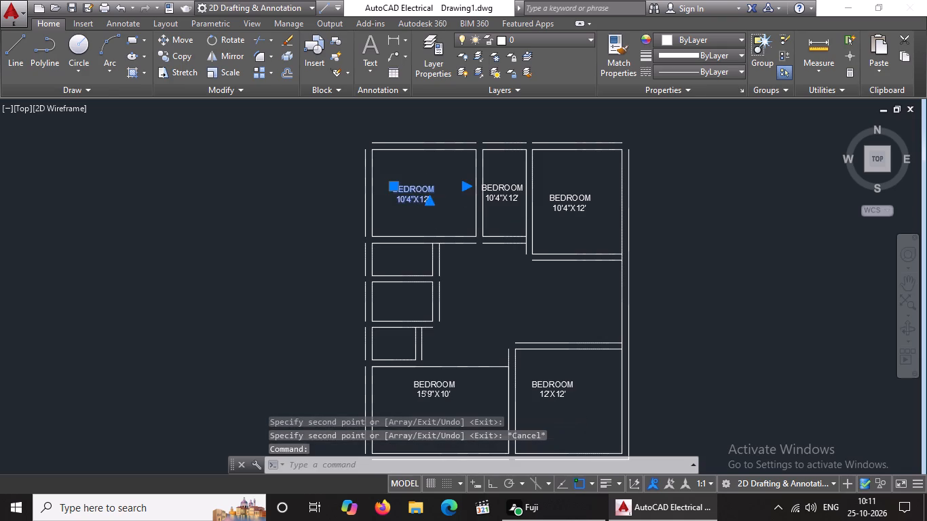
{"action": "left_click", "coordinate": [432, 199]}
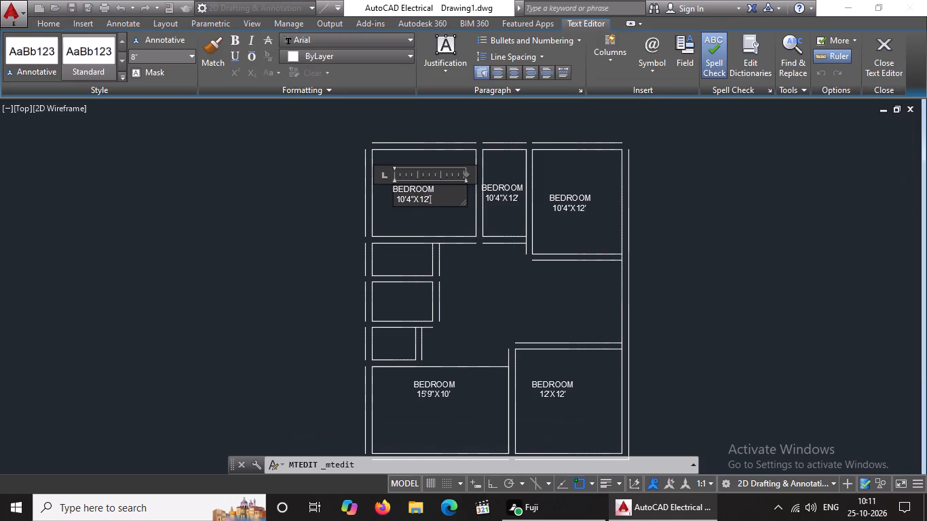
{"action": "key", "text": "BackSpace"}
{"action": "key", "text": "BackSpace"}
{"action": "key", "text": "BackSpace"}
{"action": "key", "text": "BackSpace"}
{"action": "key", "text": "BackSpace"}
{"action": "key", "text": "BackSpace"}
{"action": "key", "text": "BackSpace"}
{"action": "key", "text": "BackSpace"}
{"action": "key", "text": "BackSpace"}
{"action": "type", "text": "12'"}
{"action": "type", "text": "X10'"}
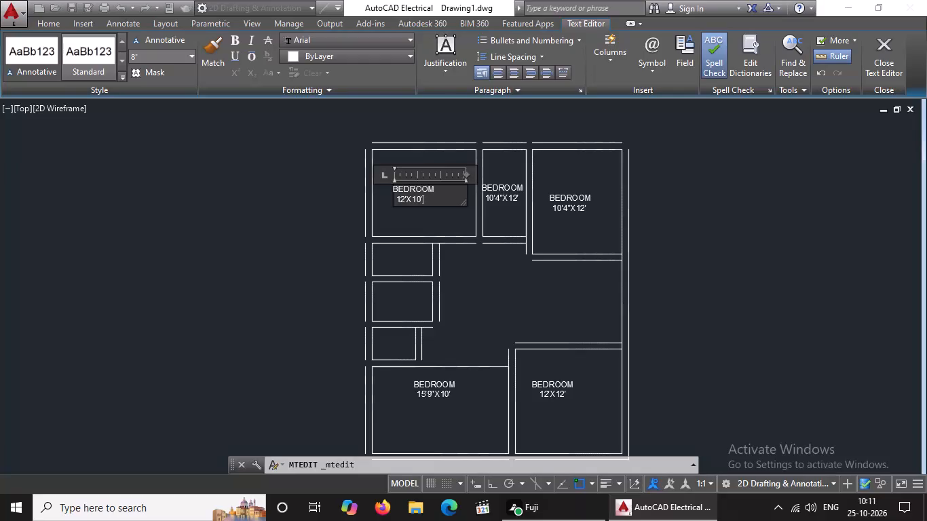
Indent the 12'X10' line by two more spaces beneath BEDROOM and finish editing the label.
{"action": "key", "text": "Left"}
{"action": "key", "text": "Left"}
{"action": "key", "text": "Left"}
{"action": "key", "text": "Left"}
{"action": "key", "text": "Left"}
{"action": "key", "text": "Left"}
{"action": "key", "text": "Left"}
{"action": "key", "text": "space"}
{"action": "key", "text": "space"}
{"action": "left_click", "coordinate": [377, 205]}
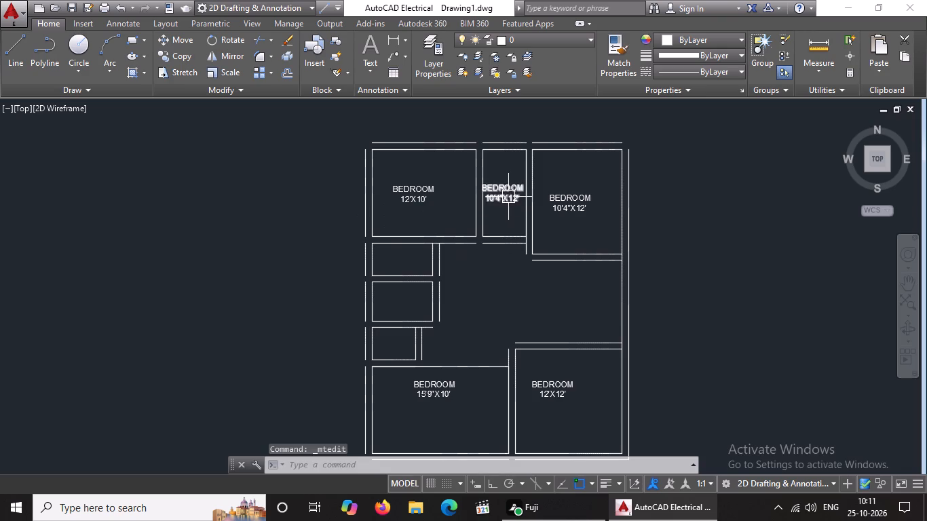
Replace the narrow upper-middle room's label text with KITCHEN and 5'X10' on a second line.
{"action": "double_click", "coordinate": [508, 194]}
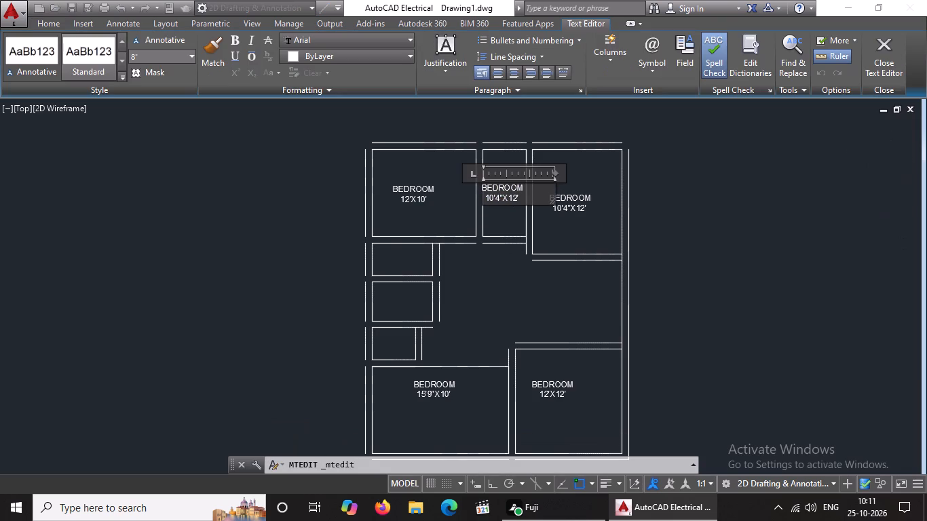
{"action": "left_click", "coordinate": [527, 197]}
{"action": "key", "text": "BackSpace"}
{"action": "key", "text": "BackSpace"}
{"action": "key", "text": "BackSpace"}
{"action": "key", "text": "BackSpace"}
{"action": "key", "text": "BackSpace"}
{"action": "key", "text": "BackSpace"}
{"action": "key", "text": "BackSpace"}
{"action": "key", "text": "BackSpace"}
{"action": "key", "text": "BackSpace"}
{"action": "key", "text": "BackSpace"}
{"action": "key", "text": "BackSpace"}
{"action": "key", "text": "BackSpace"}
{"action": "key", "text": "BackSpace"}
{"action": "key", "text": "BackSpace"}
{"action": "key", "text": "BackSpace"}
{"action": "key", "text": "BackSpace"}
{"action": "key", "text": "BackSpace"}
{"action": "key", "text": "BackSpace"}
{"action": "key", "text": "BackSpace"}
{"action": "key", "text": "BackSpace"}
{"action": "type", "text": "KITCHEN"}
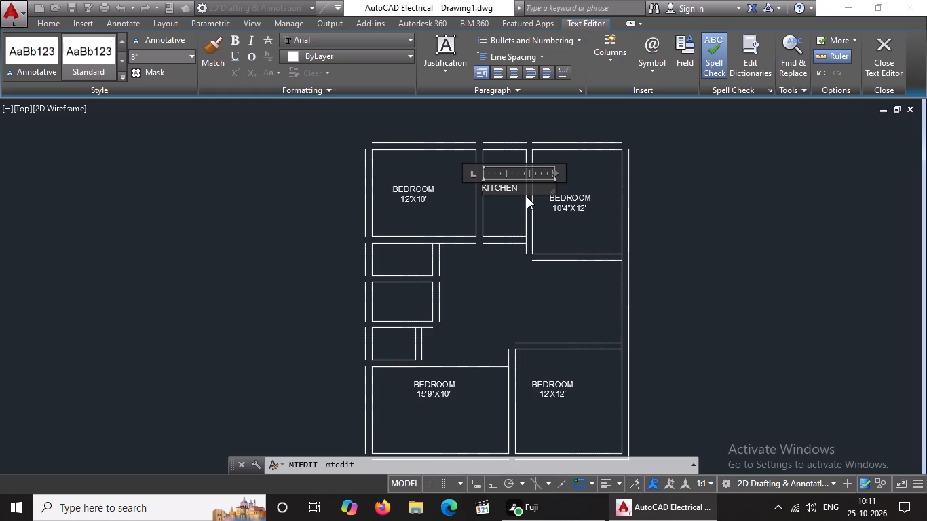
{"action": "key", "text": "Return"}
{"action": "type", "text": "5'"}
{"action": "type", "text": "X10"}
{"action": "key", "text": "apostrophe"}
Indent the 5'X10' line by two spaces beneath KITCHEN and finish editing the label.
{"action": "key", "text": "Left"}
{"action": "key", "text": "Left"}
{"action": "key", "text": "Left"}
{"action": "key", "text": "Left"}
{"action": "key", "text": "Left"}
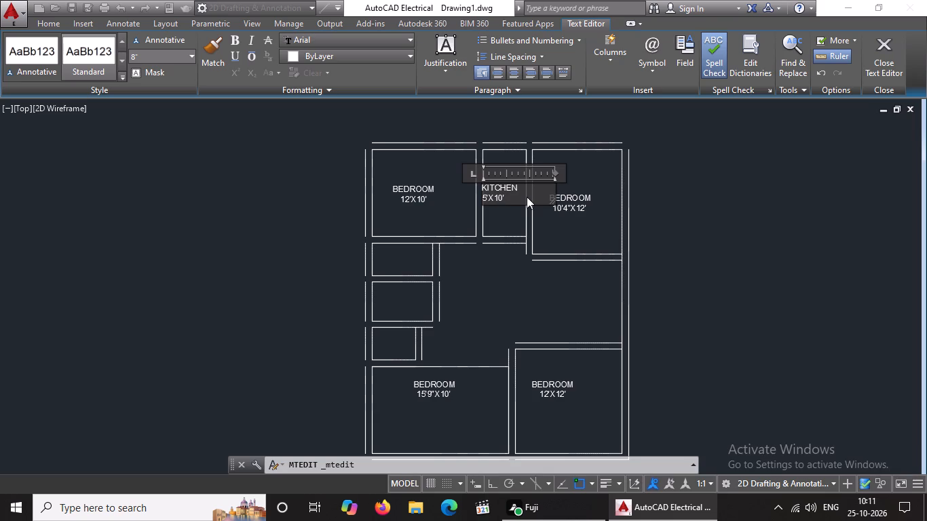
{"action": "key", "text": "Left"}
{"action": "key", "text": "space"}
{"action": "key", "text": "space"}
{"action": "left_click", "coordinate": [666, 172]}
Move the KITCHEN label slightly to the right within the narrow upper-middle room.
{"action": "left_click", "coordinate": [500, 188]}
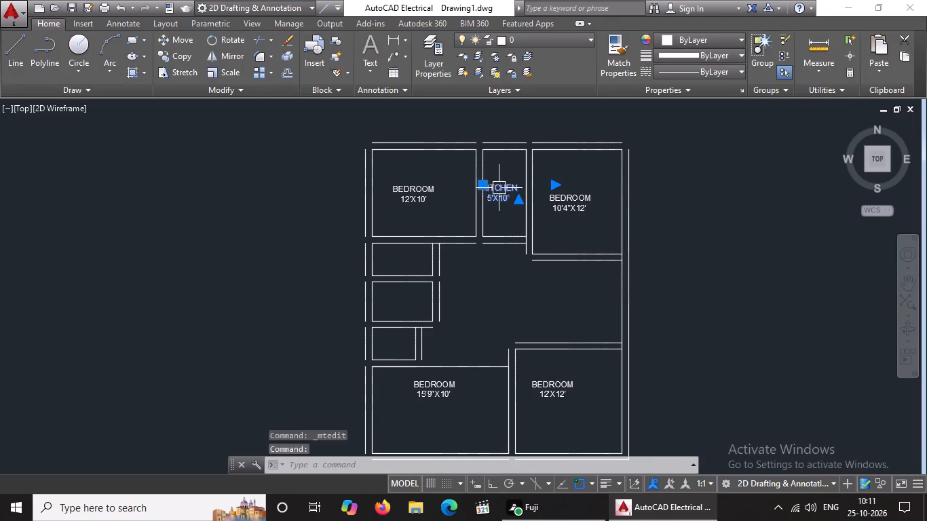
{"action": "left_click", "coordinate": [487, 187]}
{"action": "left_click", "coordinate": [491, 187]}
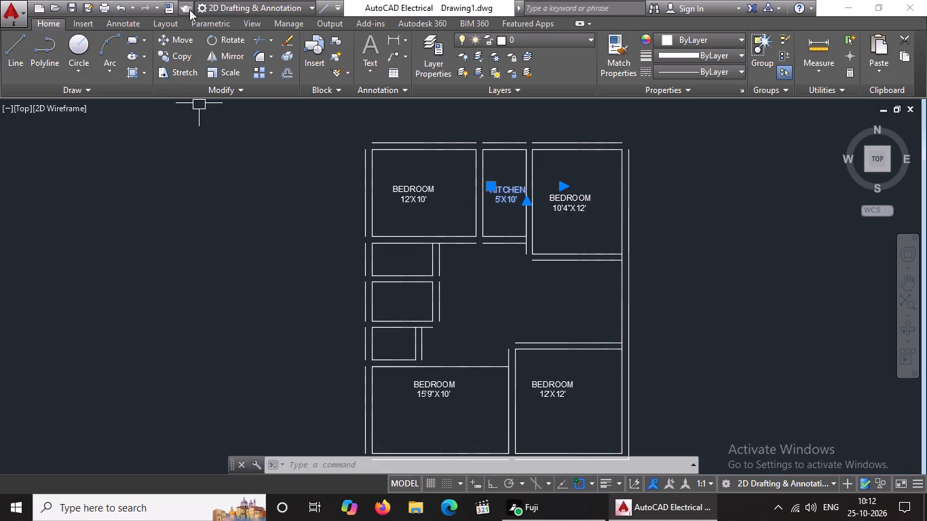
Copy the KITCHEN label into the lowest and the uppermost of the three small rooms along the plan's left side.
{"action": "left_click", "coordinate": [186, 53]}
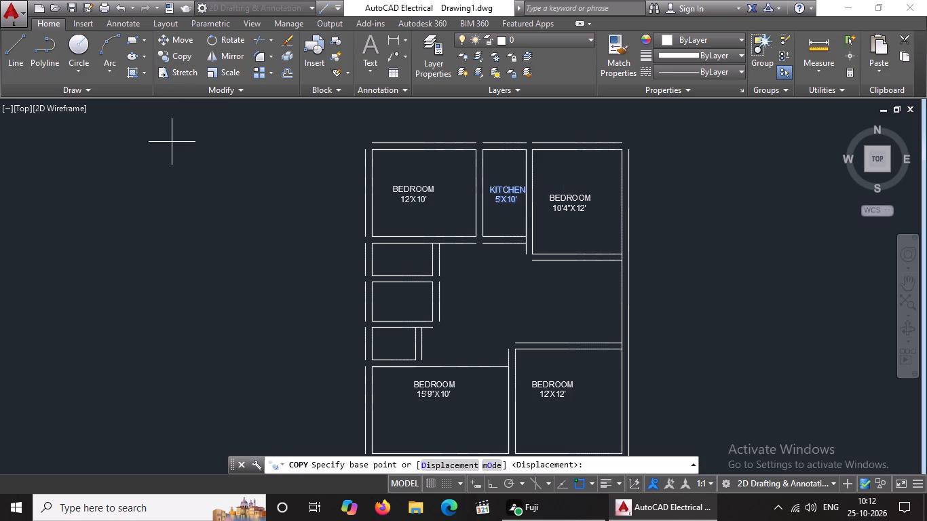
{"action": "left_click", "coordinate": [506, 191]}
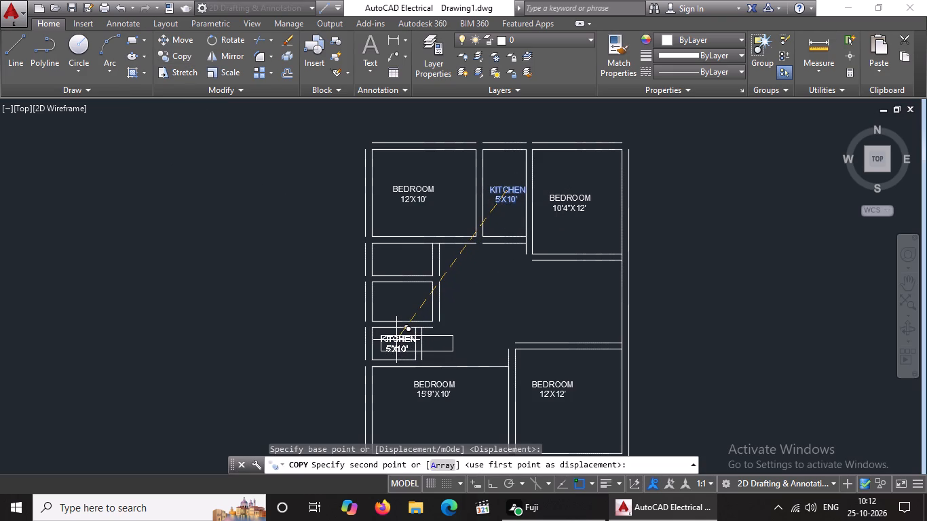
{"action": "left_click", "coordinate": [396, 340]}
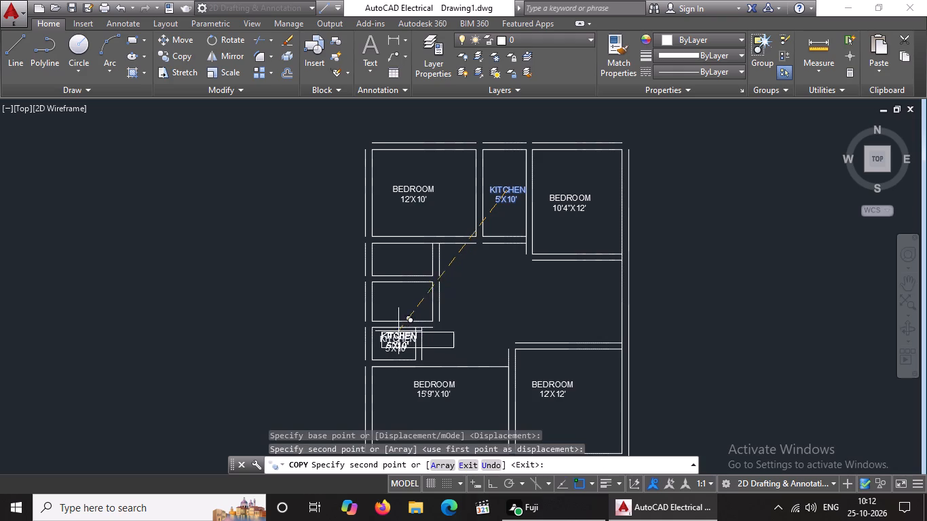
{"action": "left_click", "coordinate": [402, 254]}
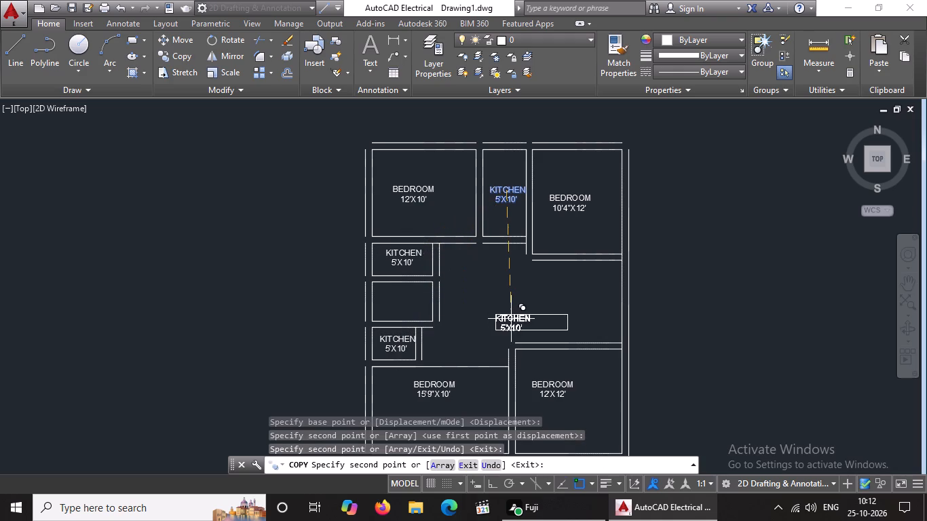
{"action": "key", "text": "Escape"}
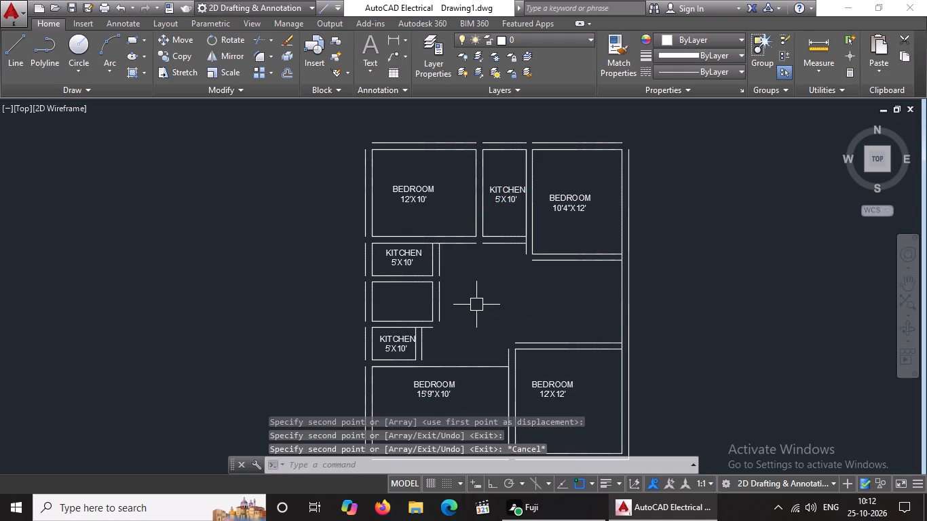
Copy the KITCHEN label from the lowest small room into the open area between the two bedrooms on the plan's right side.
{"action": "left_click", "coordinate": [403, 343]}
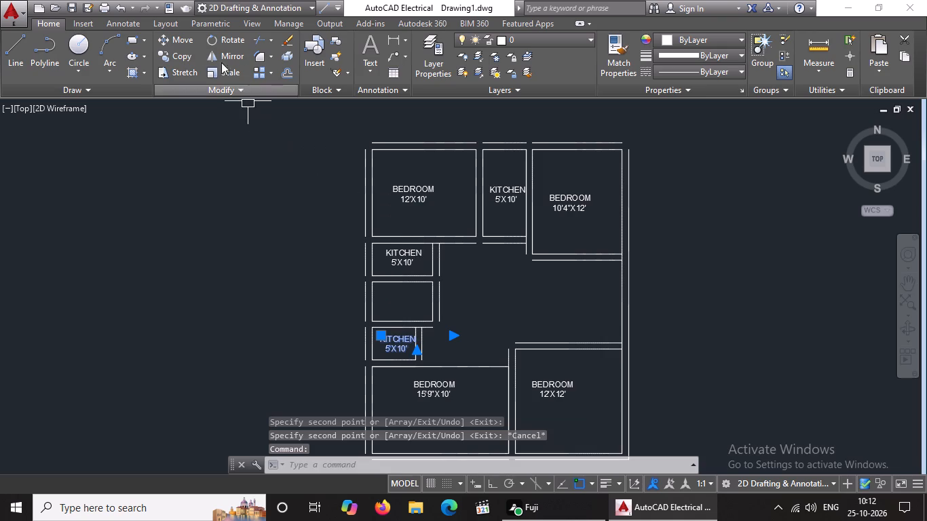
{"action": "left_click", "coordinate": [180, 54]}
{"action": "left_click", "coordinate": [400, 346]}
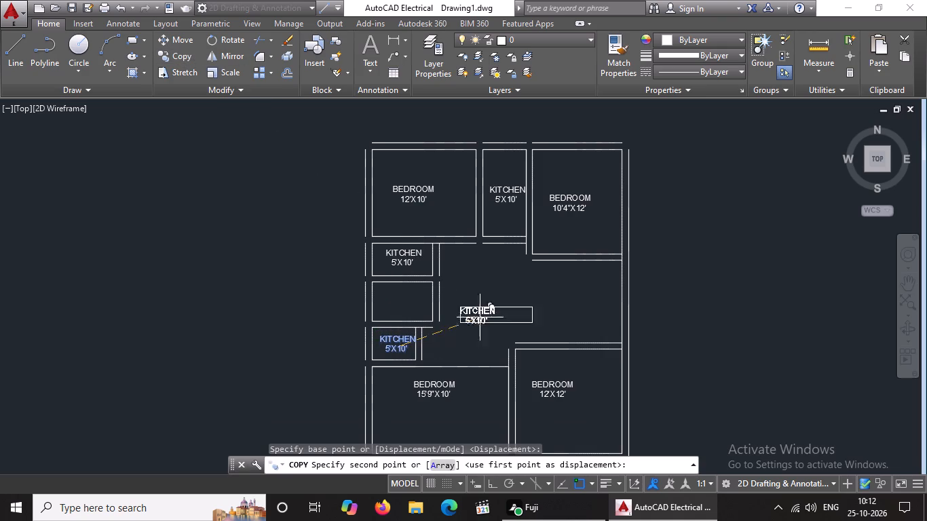
{"action": "left_click", "coordinate": [562, 304]}
{"action": "key", "text": "Escape"}
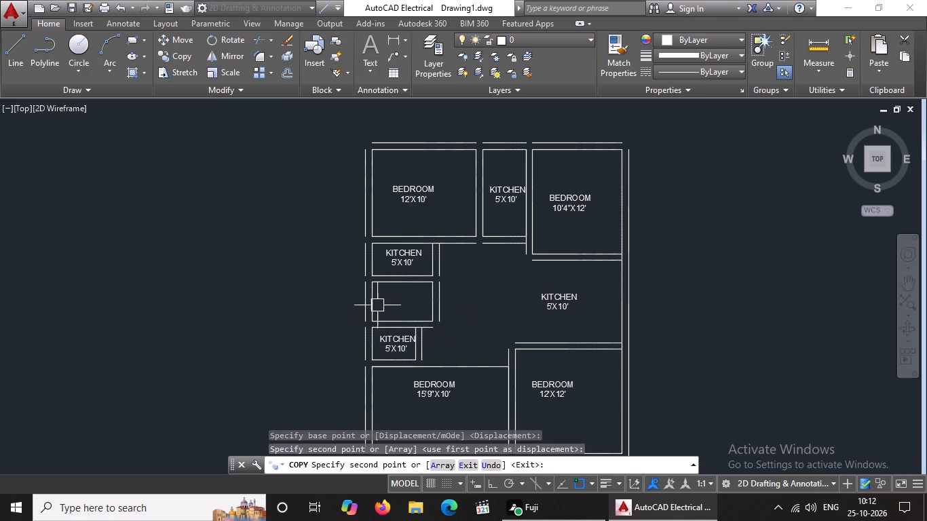
Replace the uppermost small room's label text with TOILET and 7'X3'9" on a second line.
{"action": "double_click", "coordinate": [407, 262]}
{"action": "left_click", "coordinate": [421, 263]}
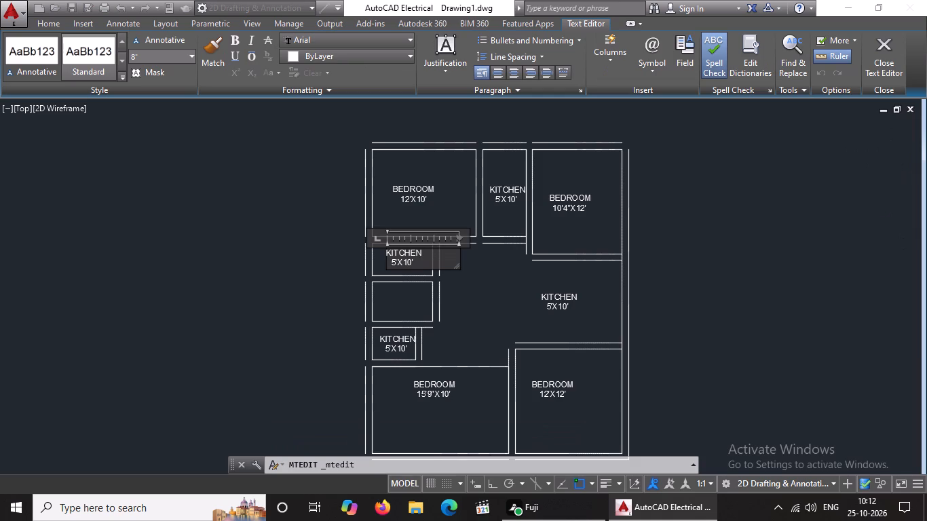
{"action": "key", "text": "BackSpace"}
{"action": "key", "text": "BackSpace"}
{"action": "key", "text": "BackSpace"}
{"action": "key", "text": "BackSpace"}
{"action": "key", "text": "BackSpace"}
{"action": "key", "text": "BackSpace"}
{"action": "key", "text": "BackSpace"}
{"action": "key", "text": "BackSpace"}
{"action": "key", "text": "BackSpace"}
{"action": "key", "text": "BackSpace"}
{"action": "key", "text": "BackSpace"}
{"action": "key", "text": "BackSpace"}
{"action": "key", "text": "BackSpace"}
{"action": "key", "text": "BackSpace"}
{"action": "key", "text": "BackSpace"}
{"action": "key", "text": "BackSpace"}
{"action": "key", "text": "BackSpace"}
{"action": "key", "text": "BackSpace"}
{"action": "key", "text": "BackSpace"}
{"action": "key", "text": "BackSpace"}
{"action": "key", "text": "BackSpace"}
{"action": "key", "text": "BackSpace"}
{"action": "key", "text": "BackSpace"}
{"action": "key", "text": "BackSpace"}
{"action": "key", "text": "BackSpace"}
{"action": "key", "text": "BackSpace"}
{"action": "key", "text": "BackSpace"}
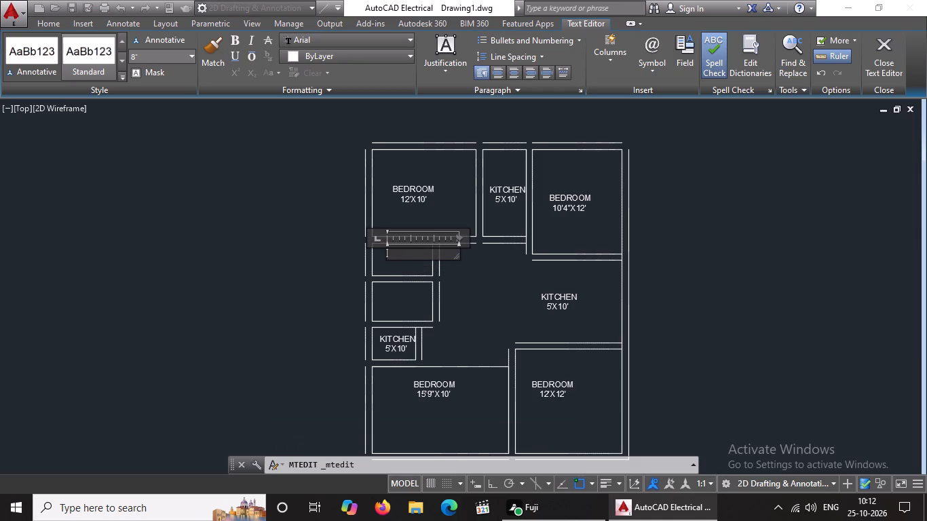
{"action": "key", "text": "BackSpace"}
{"action": "key", "text": "BackSpace"}
{"action": "key", "text": "BackSpace"}
{"action": "type", "text": "TOILET"}
{"action": "key", "text": "Return"}
{"action": "type", "text": "7'"}
{"action": "key", "text": "x"}
{"action": "type", "text": "3'9\""}
{"action": "left_click", "coordinate": [451, 292]}
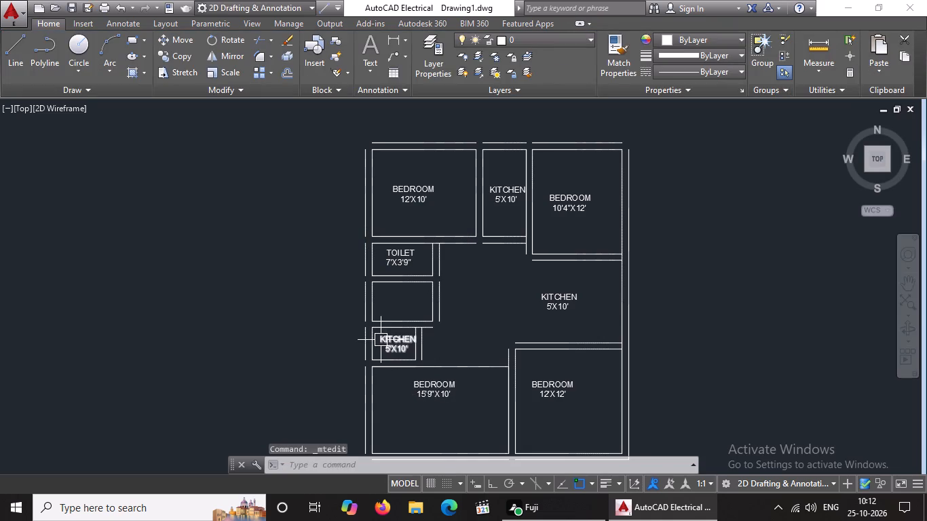
Replace the lowest small room's label text with TOILET and 5'X3'9" on a second line.
{"action": "double_click", "coordinate": [397, 339]}
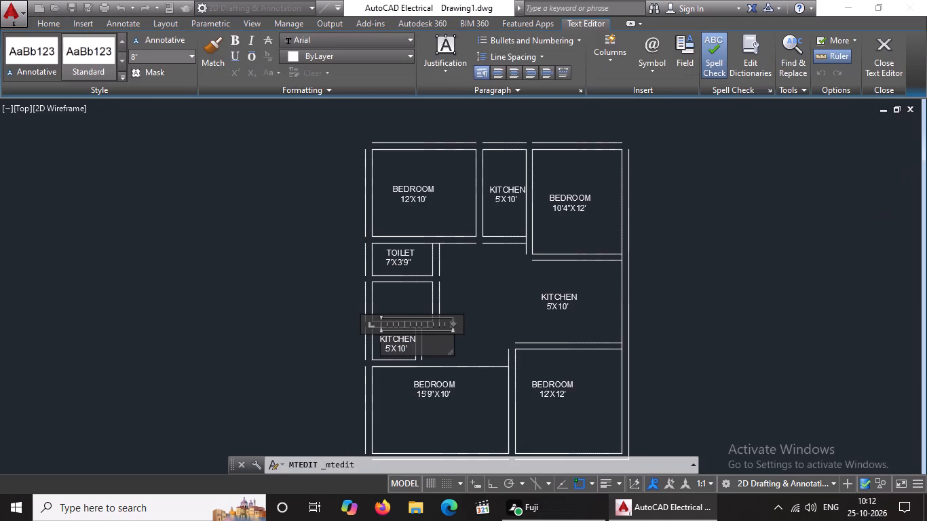
{"action": "left_click", "coordinate": [410, 345]}
{"action": "key", "text": "BackSpace"}
{"action": "key", "text": "BackSpace"}
{"action": "key", "text": "BackSpace"}
{"action": "key", "text": "BackSpace"}
{"action": "key", "text": "BackSpace"}
{"action": "key", "text": "BackSpace"}
{"action": "key", "text": "BackSpace"}
{"action": "key", "text": "BackSpace"}
{"action": "key", "text": "BackSpace"}
{"action": "key", "text": "BackSpace"}
{"action": "key", "text": "BackSpace"}
{"action": "key", "text": "BackSpace"}
{"action": "key", "text": "BackSpace"}
{"action": "key", "text": "BackSpace"}
{"action": "key", "text": "BackSpace"}
{"action": "key", "text": "BackSpace"}
{"action": "key", "text": "BackSpace"}
{"action": "key", "text": "BackSpace"}
{"action": "key", "text": "BackSpace"}
{"action": "key", "text": "BackSpace"}
{"action": "type", "text": "TOILET"}
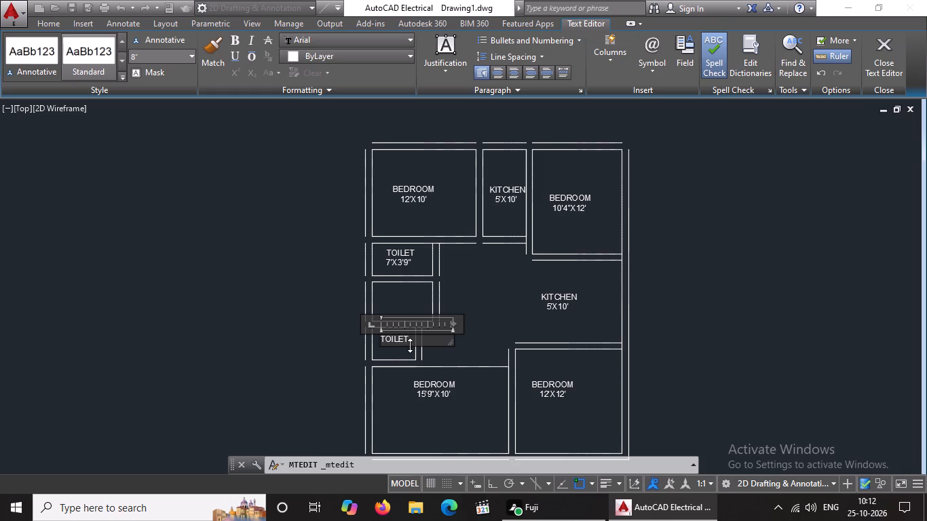
{"action": "key", "text": "Return"}
{"action": "type", "text": "5'"}
{"action": "type", "text": "X3'9\""}
{"action": "left_click", "coordinate": [476, 322]}
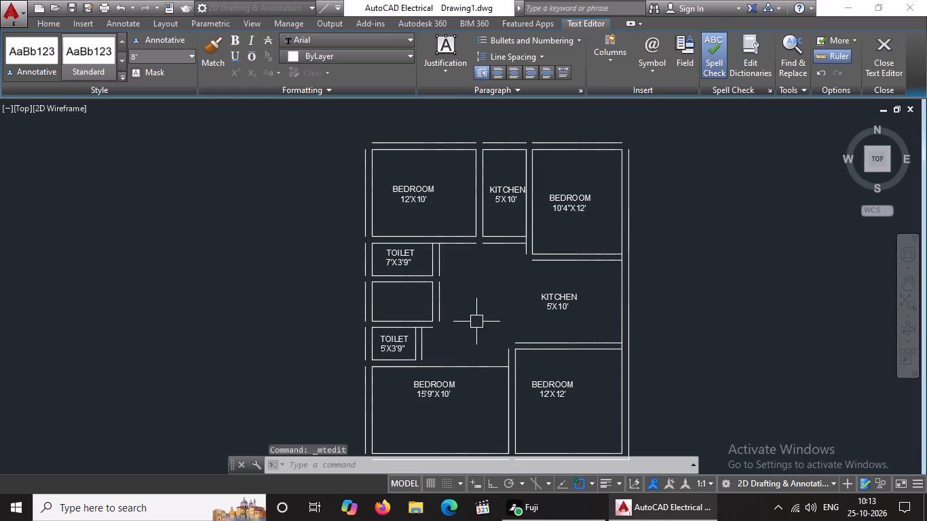
Replace the open area's KITCHEN label text with DINING and 13'3"X16'4" on a second line.
{"action": "double_click", "coordinate": [565, 296]}
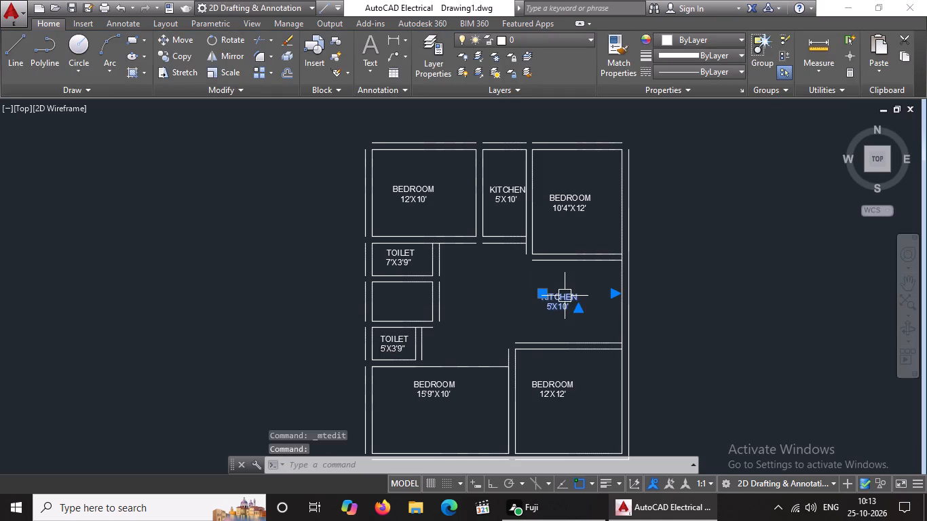
{"action": "left_click", "coordinate": [586, 307]}
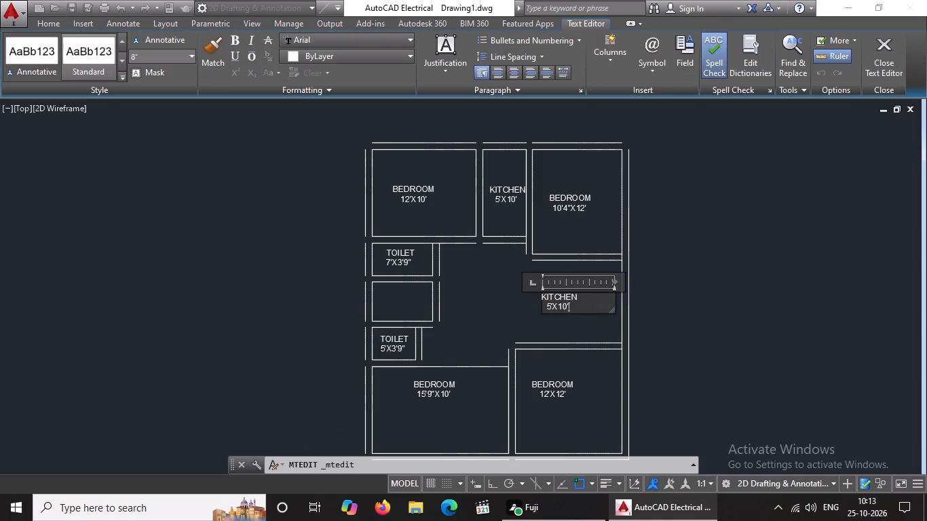
{"action": "key", "text": "BackSpace"}
{"action": "key", "text": "BackSpace"}
{"action": "key", "text": "BackSpace"}
{"action": "key", "text": "BackSpace"}
{"action": "key", "text": "BackSpace"}
{"action": "key", "text": "BackSpace"}
{"action": "key", "text": "BackSpace"}
{"action": "key", "text": "BackSpace"}
{"action": "key", "text": "BackSpace"}
{"action": "key", "text": "BackSpace"}
{"action": "key", "text": "BackSpace"}
{"action": "key", "text": "BackSpace"}
{"action": "key", "text": "BackSpace"}
{"action": "key", "text": "BackSpace"}
{"action": "key", "text": "BackSpace"}
{"action": "key", "text": "BackSpace"}
{"action": "key", "text": "BackSpace"}
{"action": "key", "text": "BackSpace"}
{"action": "key", "text": "BackSpace"}
{"action": "key", "text": "BackSpace"}
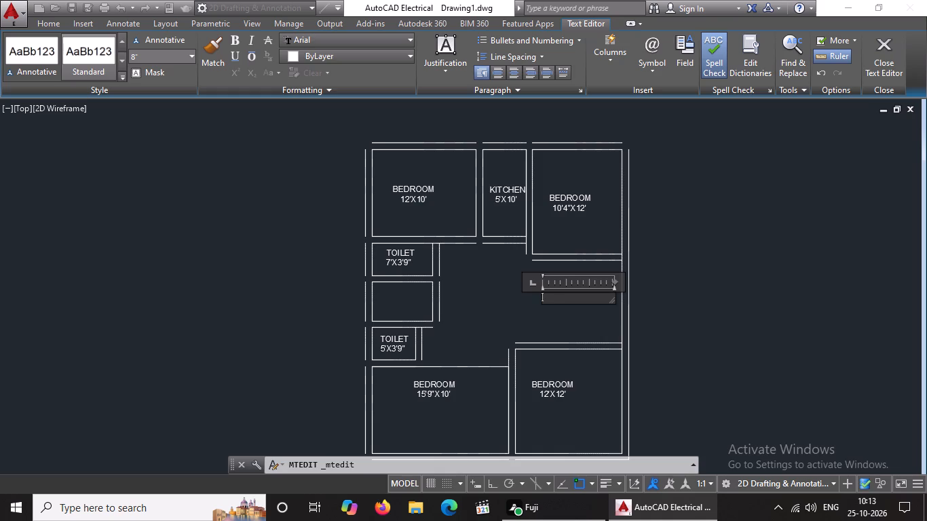
{"action": "type", "text": "DININ"}
{"action": "key", "text": "g"}
{"action": "key", "text": "Return"}
{"action": "type", "text": "13'3\""}
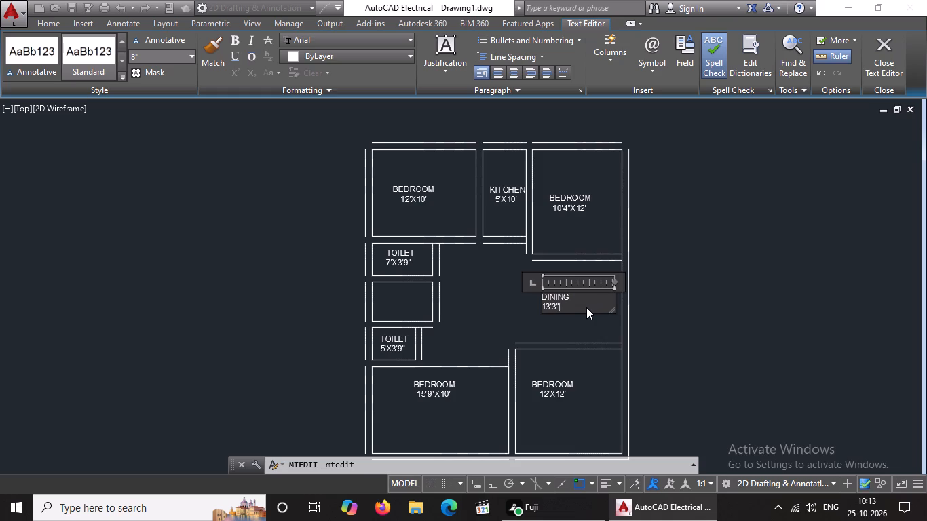
{"action": "key", "text": "x"}
{"action": "key", "text": "1"}
{"action": "key", "text": "6"}
{"action": "type", "text": "'4\""}
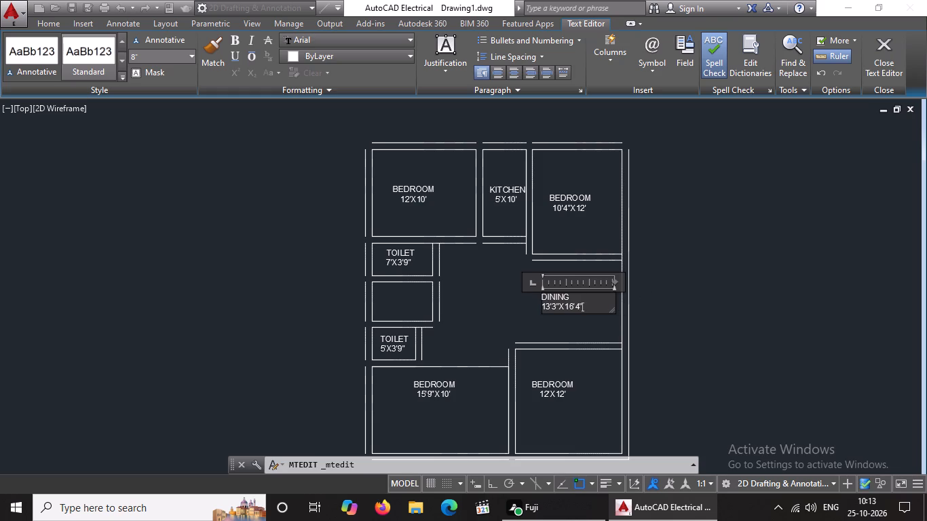
Indent the DINING line by two spaces above its dimensions and finish editing the label.
{"action": "left_click", "coordinate": [544, 295]}
{"action": "key", "text": "space"}
{"action": "key", "text": "space"}
{"action": "left_click", "coordinate": [689, 309]}
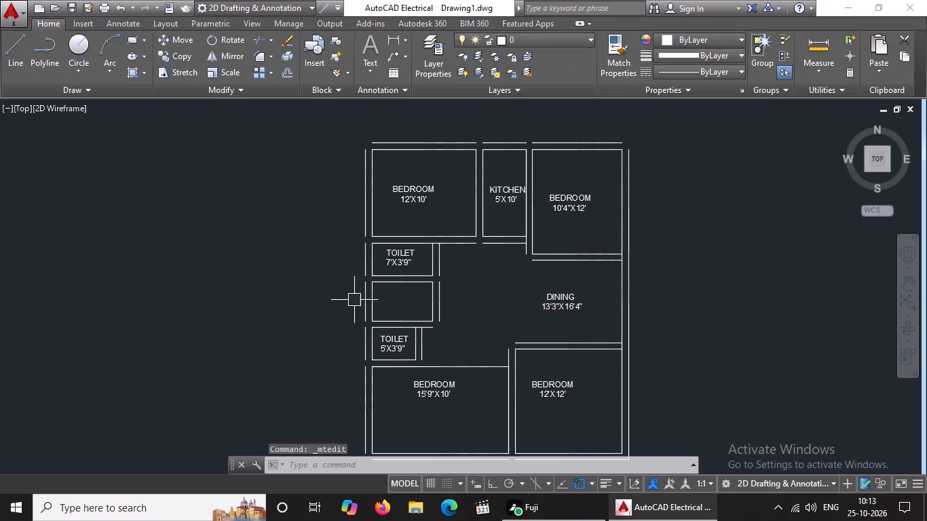
With Ortho on, draw a 3'6" line from the unlabelled room's upper corner toward the dining area, ending in a downward stub about 7 1/2" long.
{"action": "left_click", "coordinate": [17, 54]}
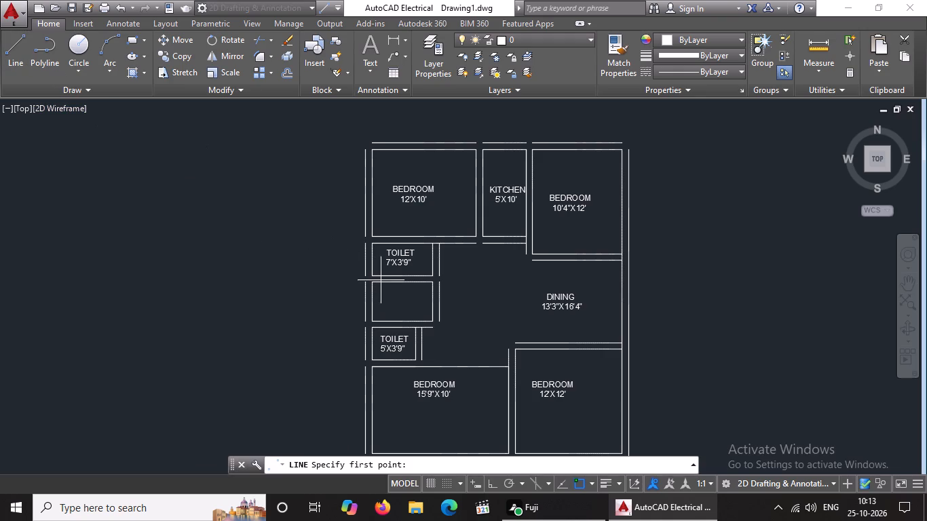
{"action": "left_click_drag", "start_coordinate": [433, 283], "coordinate": [440, 282]}
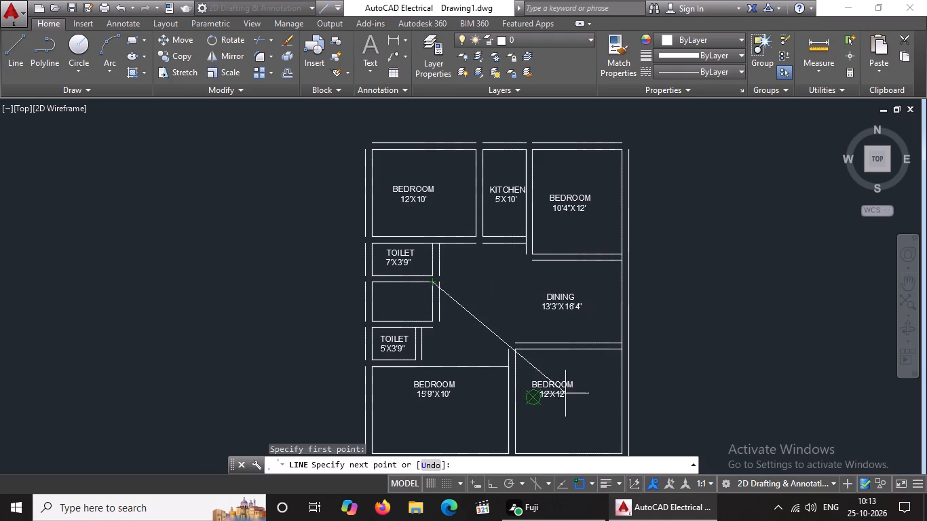
{"action": "left_click", "coordinate": [494, 480]}
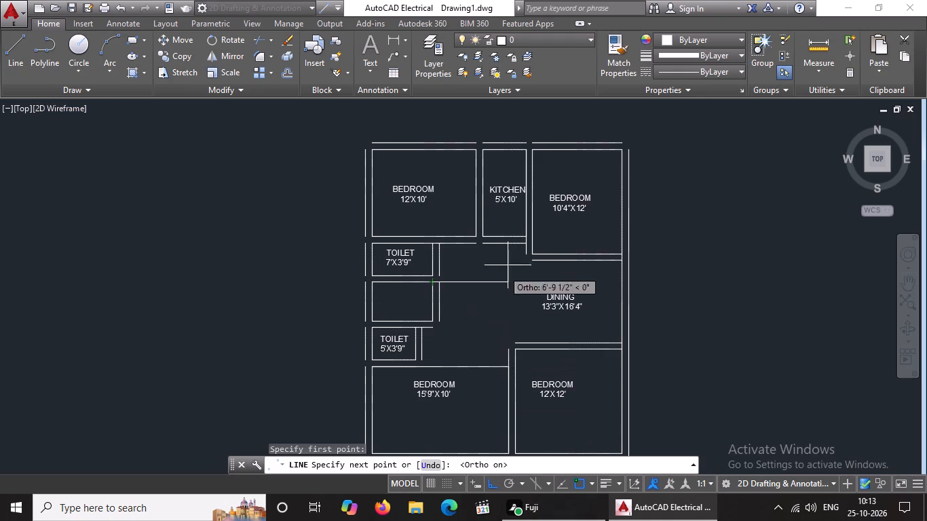
{"action": "type", "text": "3'"}
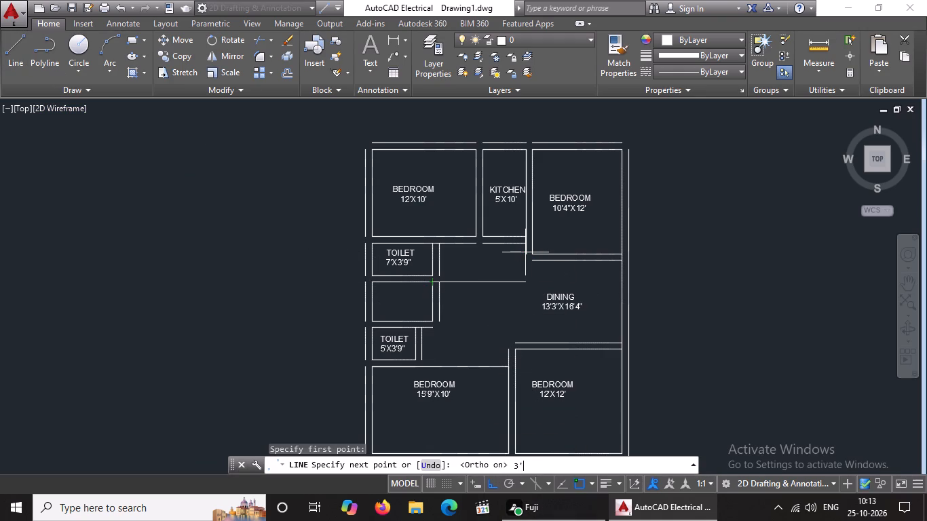
{"action": "type", "text": "6\""}
{"action": "key", "text": "Return"}
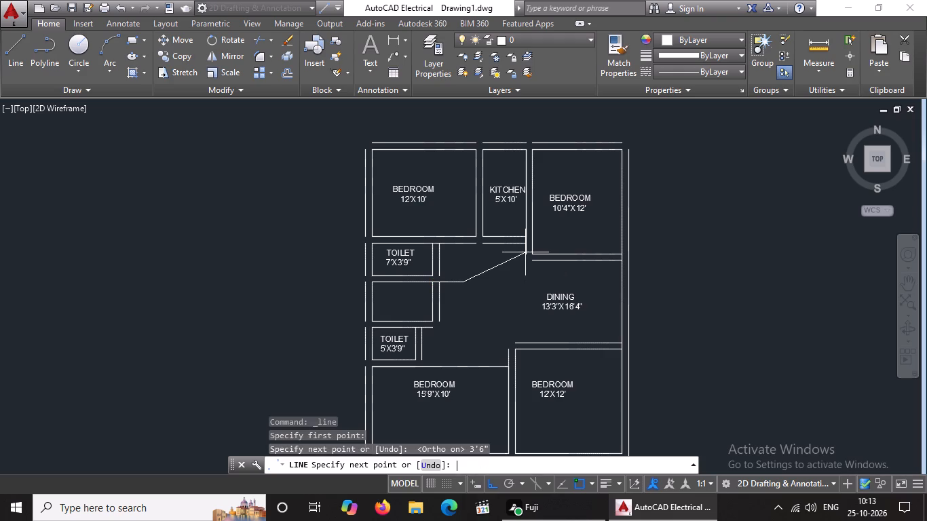
{"action": "left_click", "coordinate": [462, 288]}
{"action": "key", "text": "Escape"}
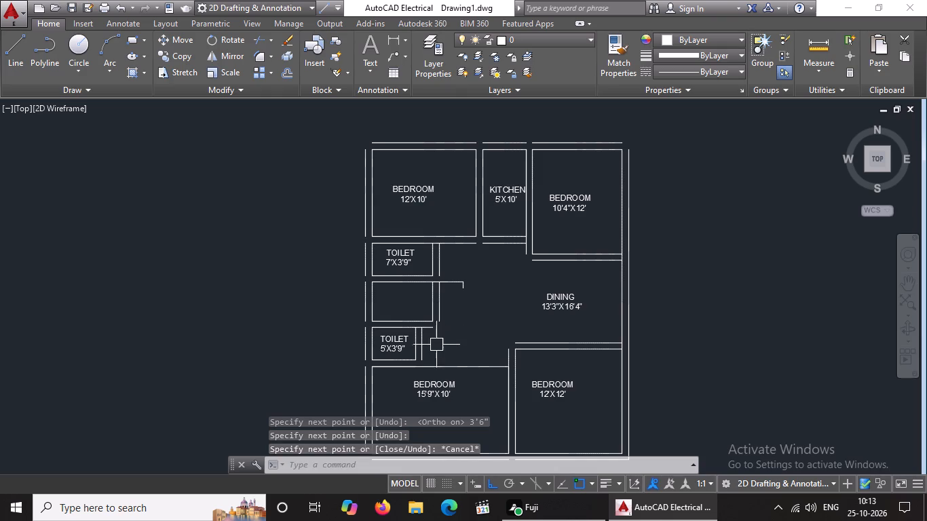
Fillet the unlabelled room's lower wall line with the short vertical stub to close the extension into a rectangle.
{"action": "scroll", "coordinate": [434, 322], "scroll_direction": "up", "scroll_amount": 2}
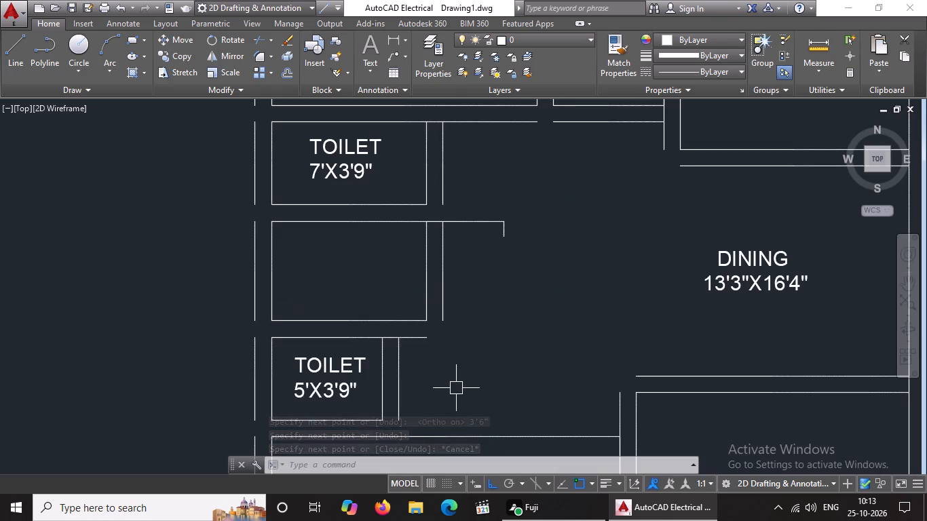
{"action": "key", "text": "f"}
{"action": "key", "text": "Return"}
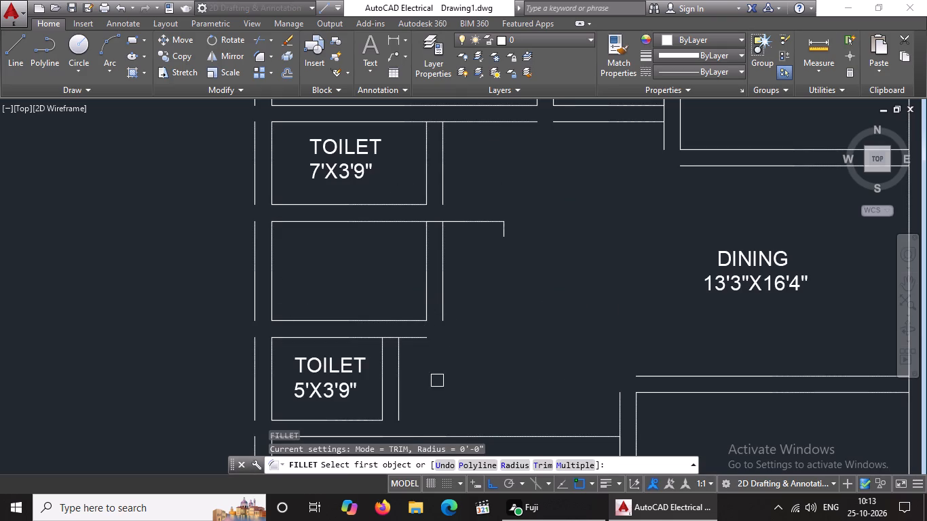
{"action": "left_click", "coordinate": [413, 321]}
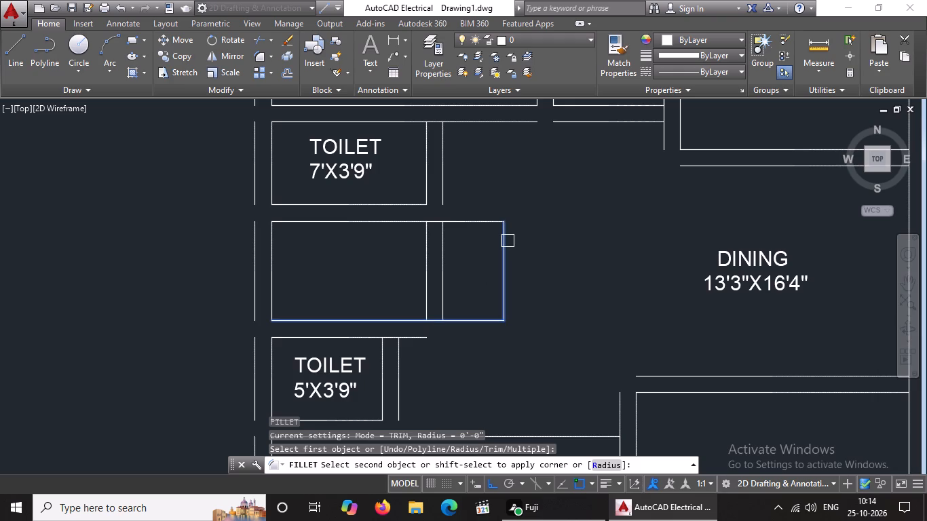
{"action": "left_click", "coordinate": [506, 242]}
Draw a freehand horizontal line from inside the unlabelled room's extension across its outer edge toward the DINING label.
{"action": "scroll", "coordinate": [514, 311], "scroll_direction": "down", "scroll_amount": 3}
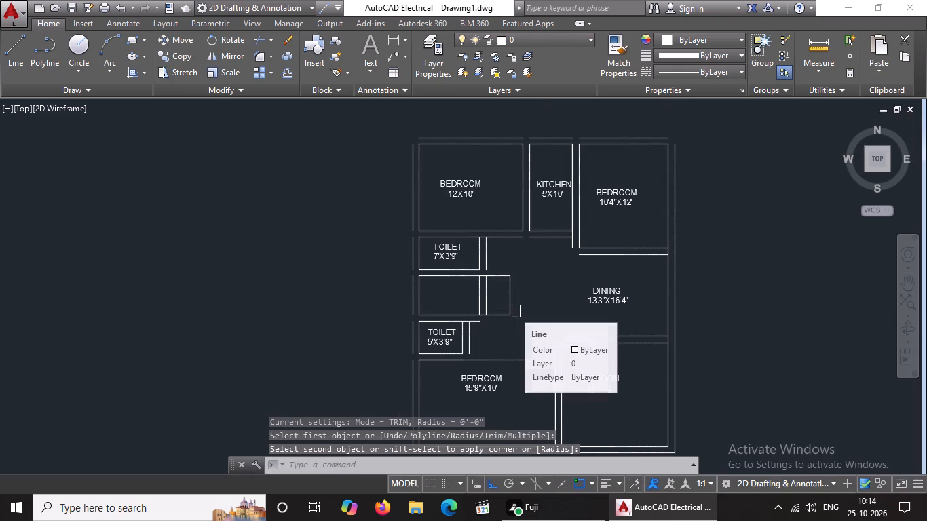
{"action": "scroll", "coordinate": [518, 309], "scroll_direction": "down", "scroll_amount": 3}
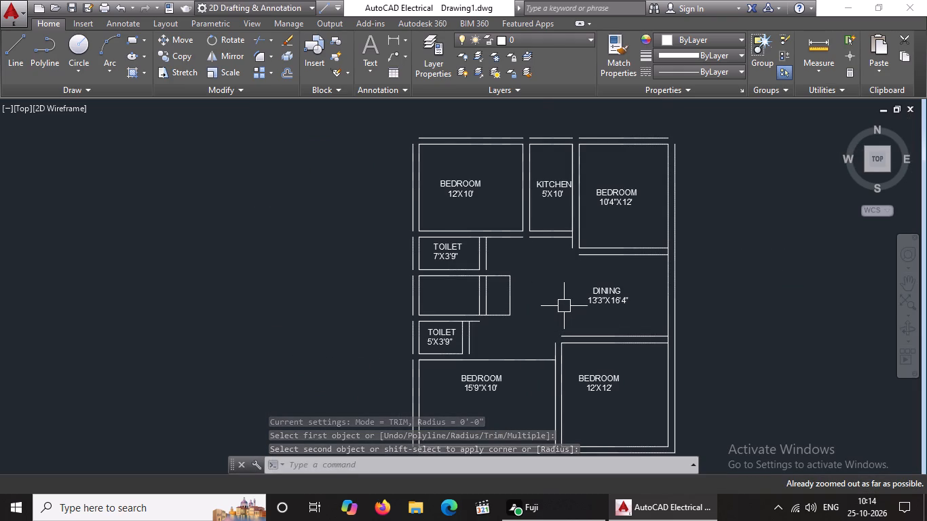
{"action": "middle_click_drag", "start_coordinate": [564, 305], "coordinate": [548, 301]}
{"action": "middle_click", "coordinate": [547, 300]}
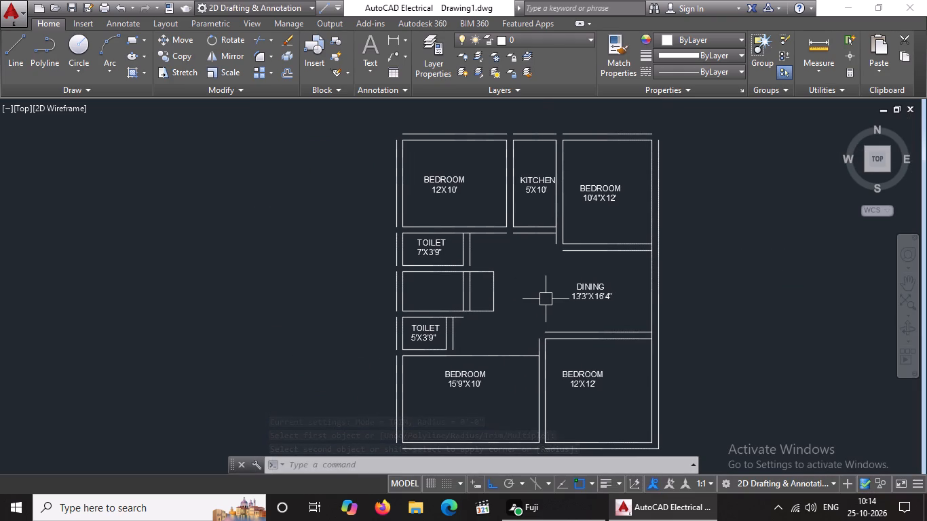
{"action": "scroll", "coordinate": [546, 296], "scroll_direction": "down", "scroll_amount": 3}
{"action": "middle_click_drag", "start_coordinate": [546, 298], "coordinate": [542, 281]}
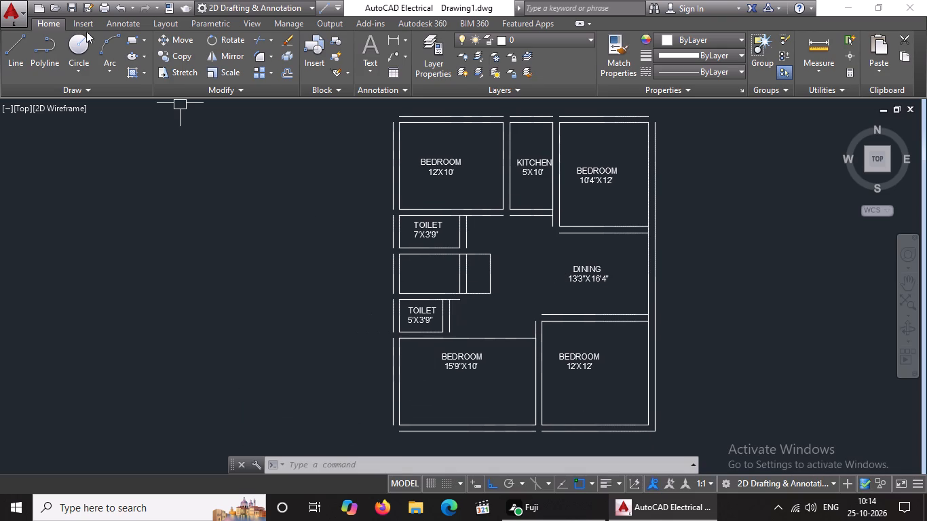
{"action": "left_click", "coordinate": [12, 51]}
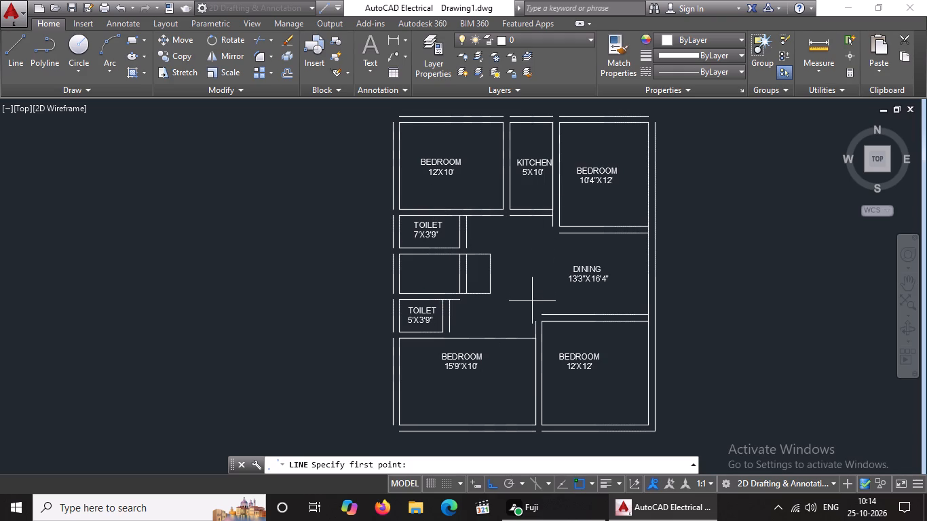
{"action": "left_click", "coordinate": [485, 273]}
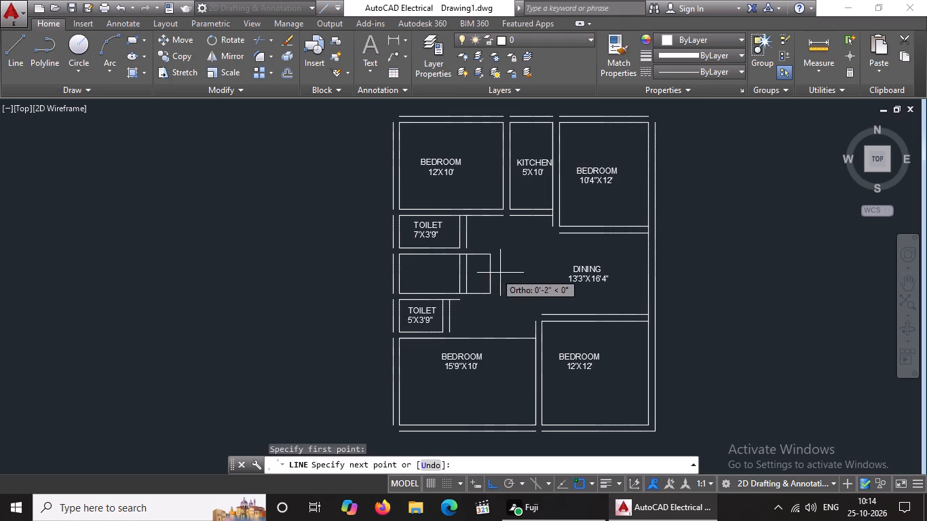
{"action": "left_click", "coordinate": [533, 275]}
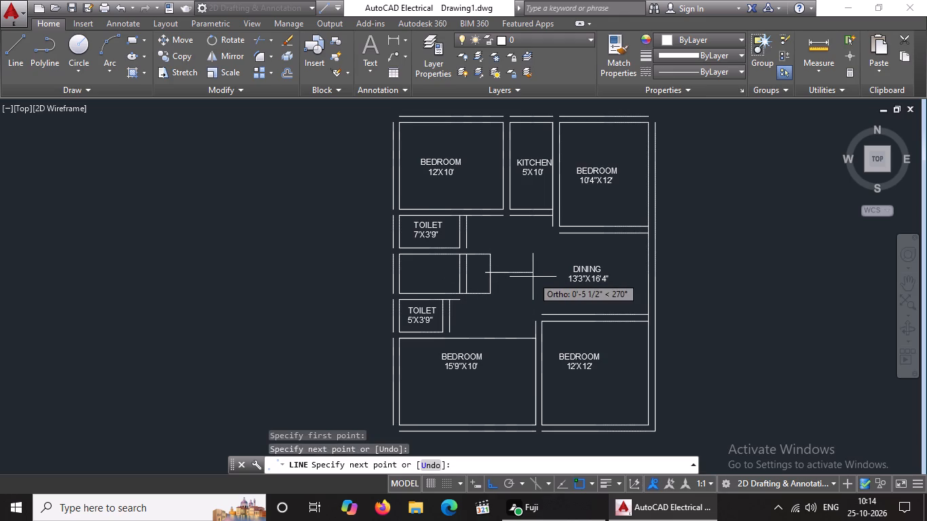
{"action": "key", "text": "Escape"}
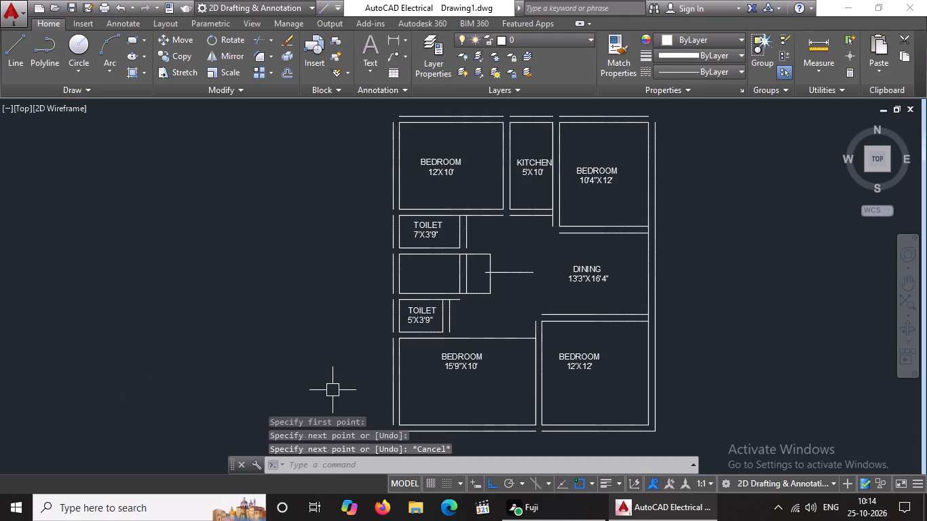
{"action": "key", "text": "Escape"}
{"action": "scroll", "coordinate": [452, 323], "scroll_direction": "down", "scroll_amount": 3}
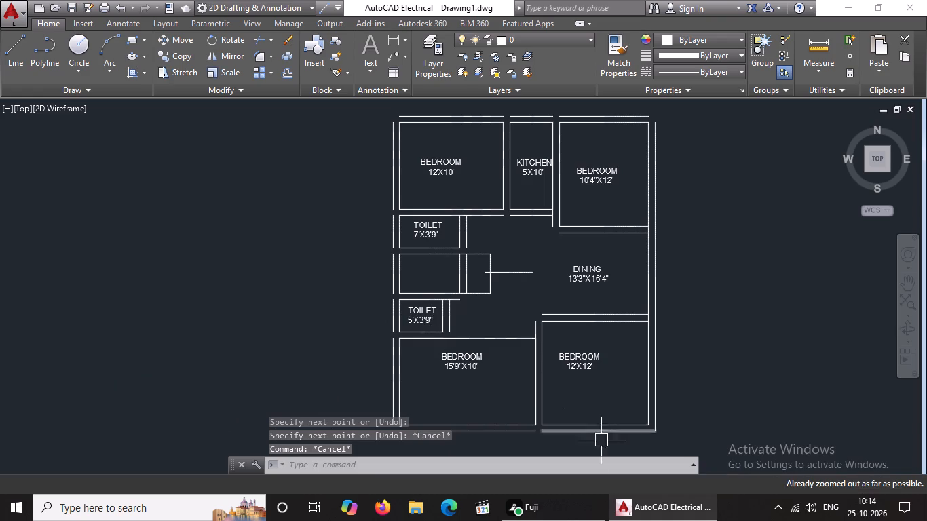
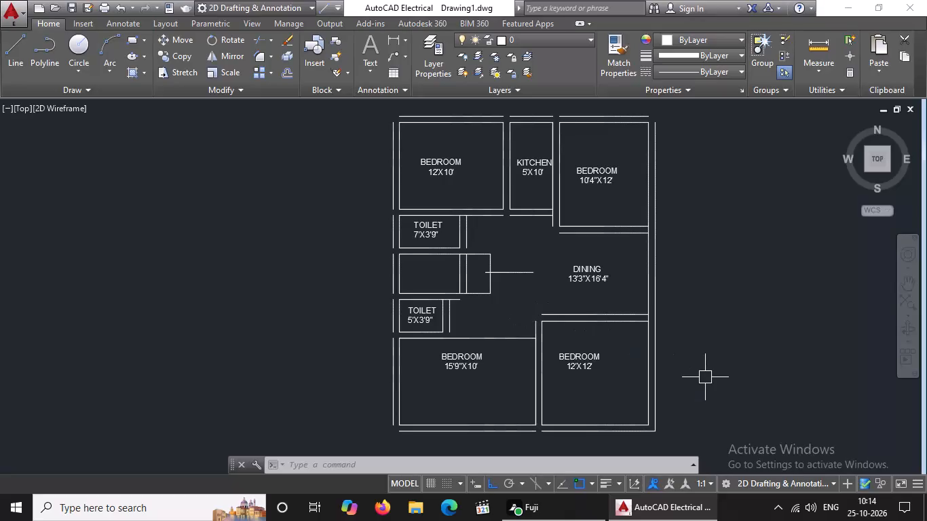
Fillet the outer side wall line and outer bottom wall line into a square corner at the 15'9"X10' bedroom.
{"action": "key", "text": "Escape"}
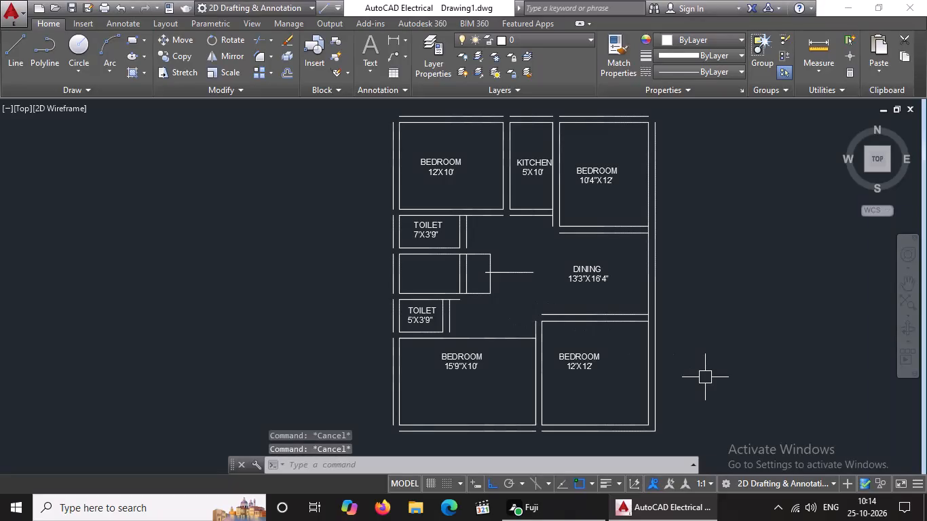
{"action": "key", "text": "f"}
{"action": "key", "text": "Return"}
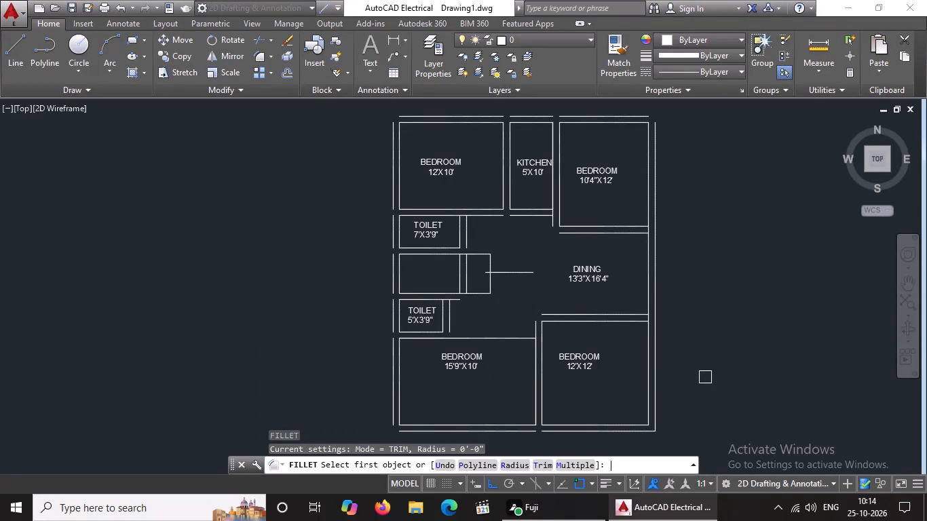
{"action": "left_click", "coordinate": [387, 400]}
{"action": "scroll", "coordinate": [434, 392], "scroll_direction": "down", "scroll_amount": 3}
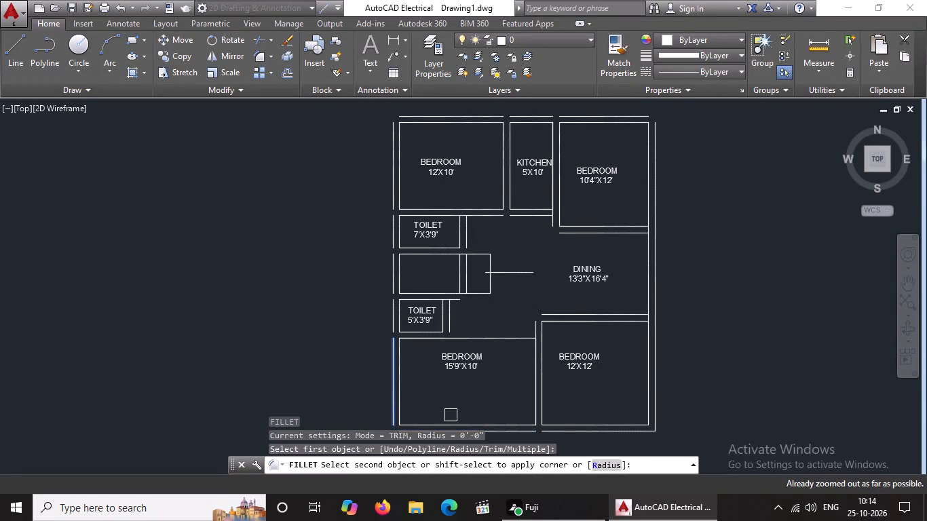
{"action": "middle_click_drag", "start_coordinate": [452, 400], "coordinate": [480, 326]}
{"action": "scroll", "coordinate": [446, 380], "scroll_direction": "up", "scroll_amount": 2}
{"action": "left_click", "coordinate": [421, 328]}
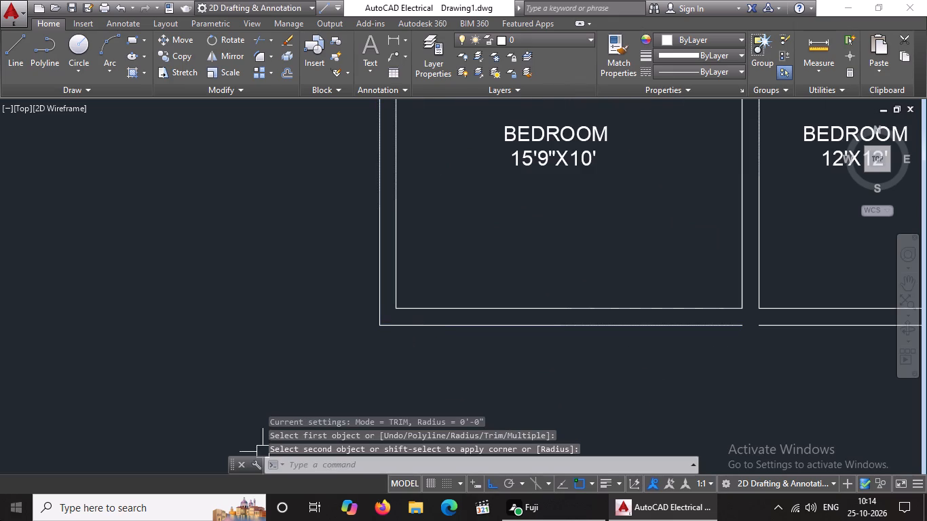
Fillet the outer side and top wall lines into a square corner at the 12'X10' bedroom.
{"action": "scroll", "coordinate": [418, 379], "scroll_direction": "down", "scroll_amount": 8}
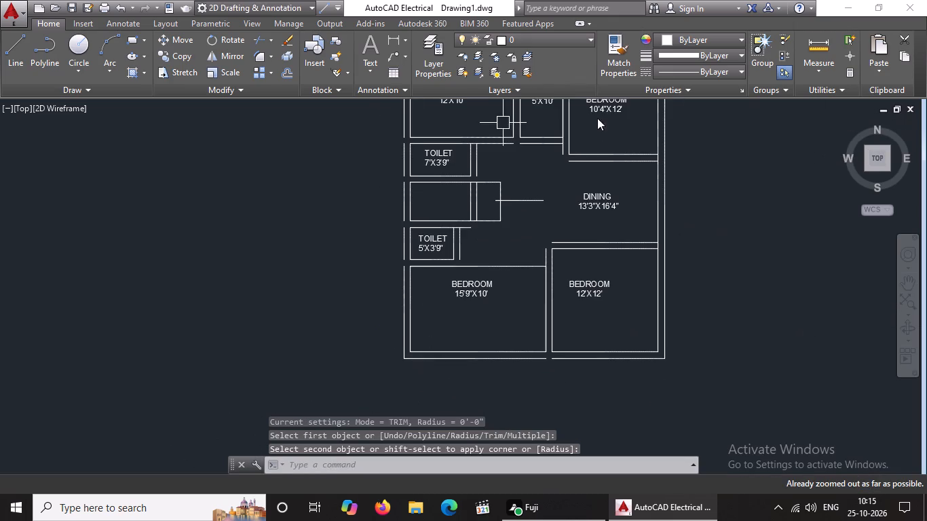
{"action": "middle_click_drag", "start_coordinate": [562, 215], "coordinate": [519, 398]}
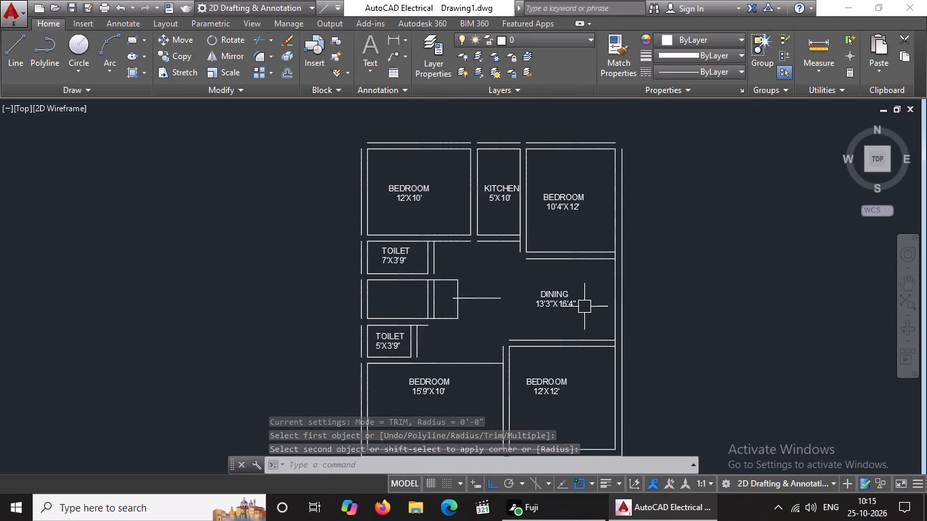
{"action": "key", "text": "f"}
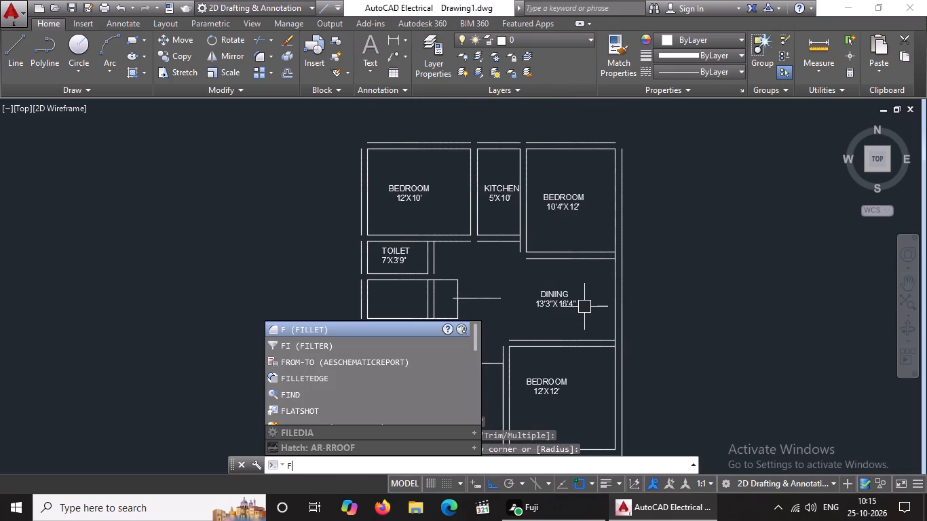
{"action": "key", "text": "Return"}
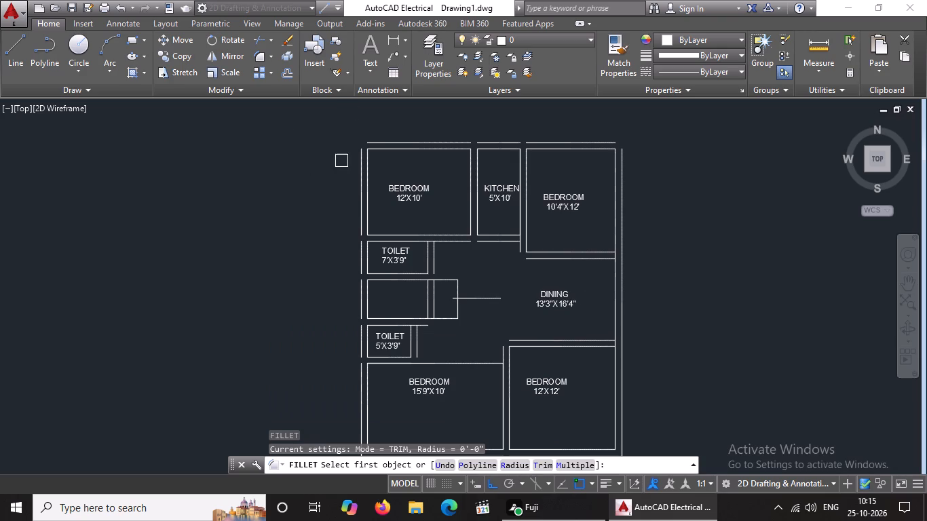
{"action": "left_click", "coordinate": [359, 153]}
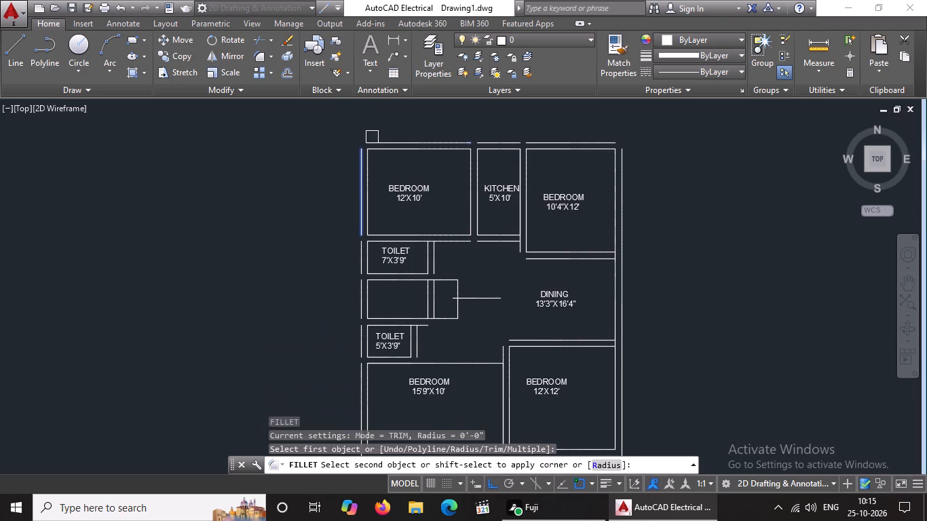
{"action": "left_click", "coordinate": [373, 140]}
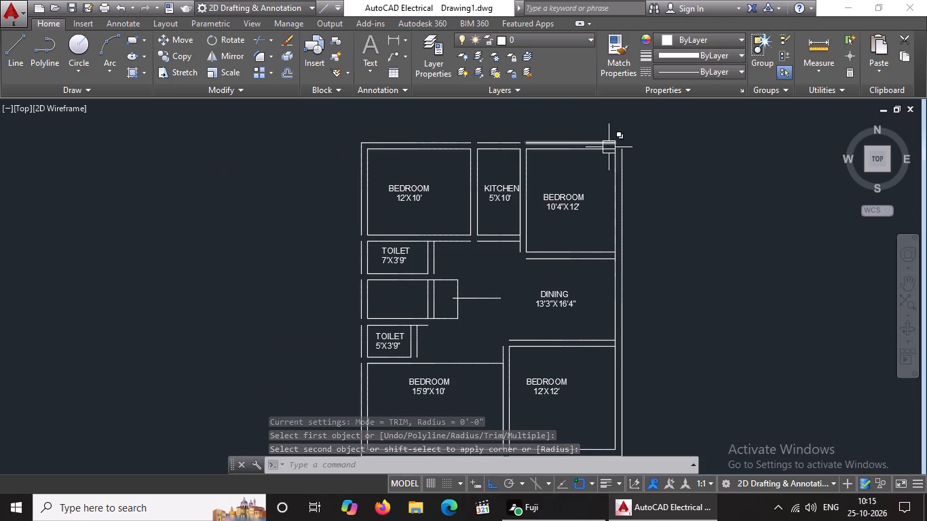
Fillet the outer top and side wall lines into a square corner at the 10'4"X12' bedroom.
{"action": "key", "text": "f"}
{"action": "key", "text": "Return"}
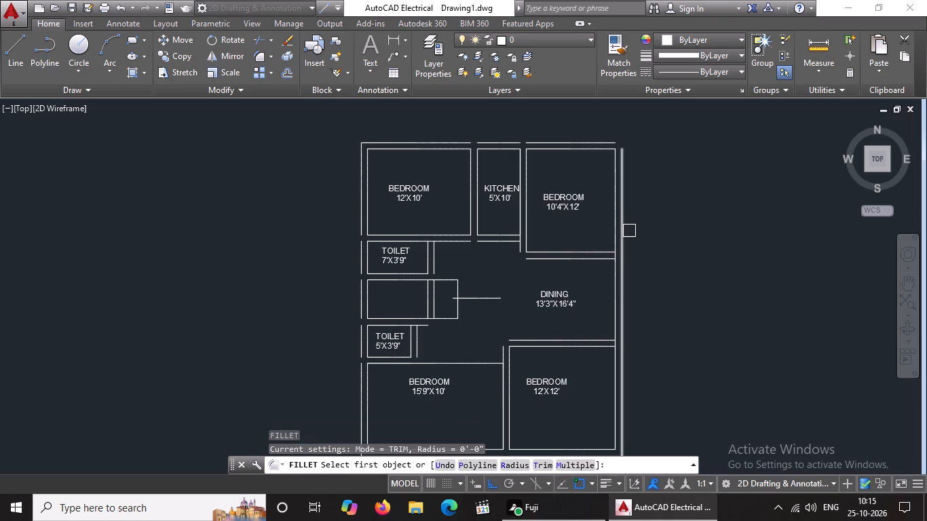
{"action": "scroll", "coordinate": [606, 136], "scroll_direction": "up", "scroll_amount": 2}
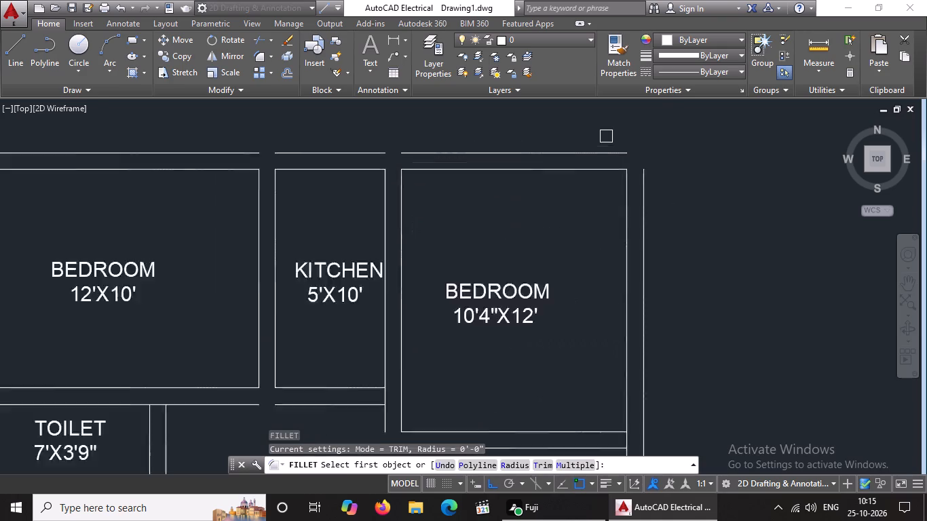
{"action": "scroll", "coordinate": [606, 136], "scroll_direction": "up", "scroll_amount": 1}
{"action": "left_click", "coordinate": [620, 161]}
{"action": "left_click", "coordinate": [668, 209]}
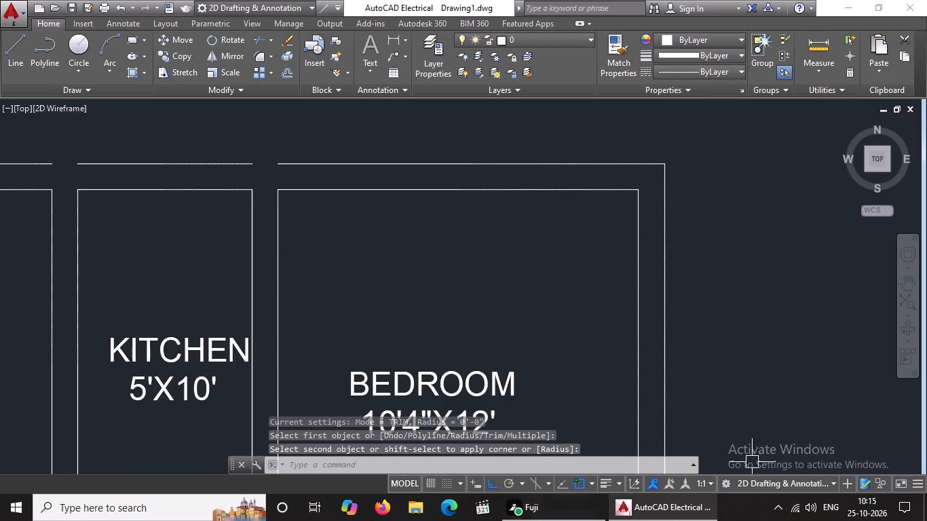
Extend the outer top wall lines above the 12'X10' bedroom and the kitchen across the two gaps in the plan's top edge.
{"action": "scroll", "coordinate": [550, 104], "scroll_direction": "down", "scroll_amount": 3}
{"action": "scroll", "coordinate": [516, 227], "scroll_direction": "down", "scroll_amount": 4}
{"action": "middle_click_drag", "start_coordinate": [512, 236], "coordinate": [718, 212]}
{"action": "scroll", "coordinate": [554, 207], "scroll_direction": "down", "scroll_amount": 5}
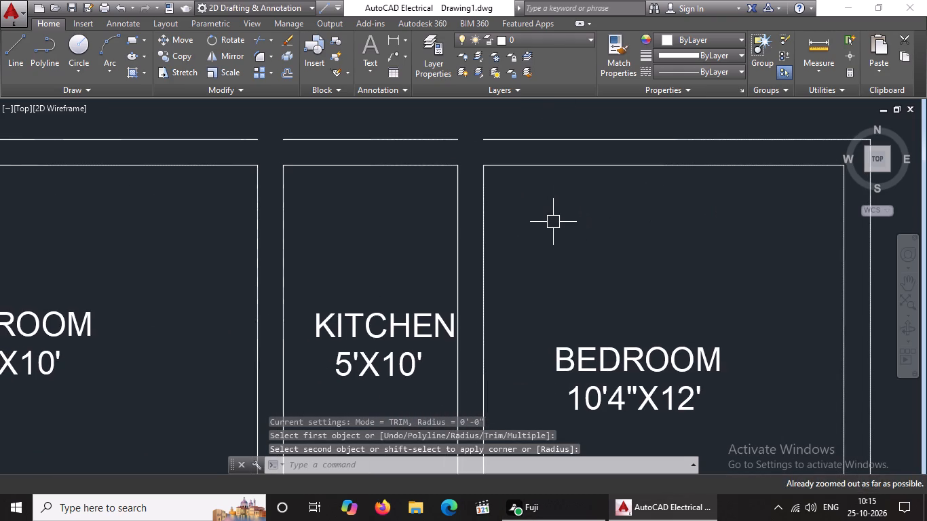
{"action": "scroll", "coordinate": [553, 223], "scroll_direction": "down", "scroll_amount": 2}
{"action": "key", "text": "Escape"}
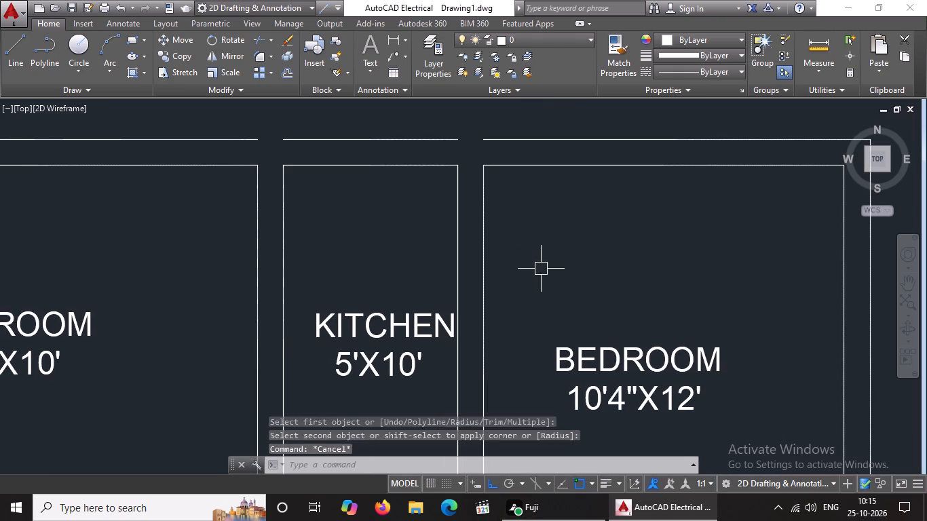
{"action": "key", "text": "Escape"}
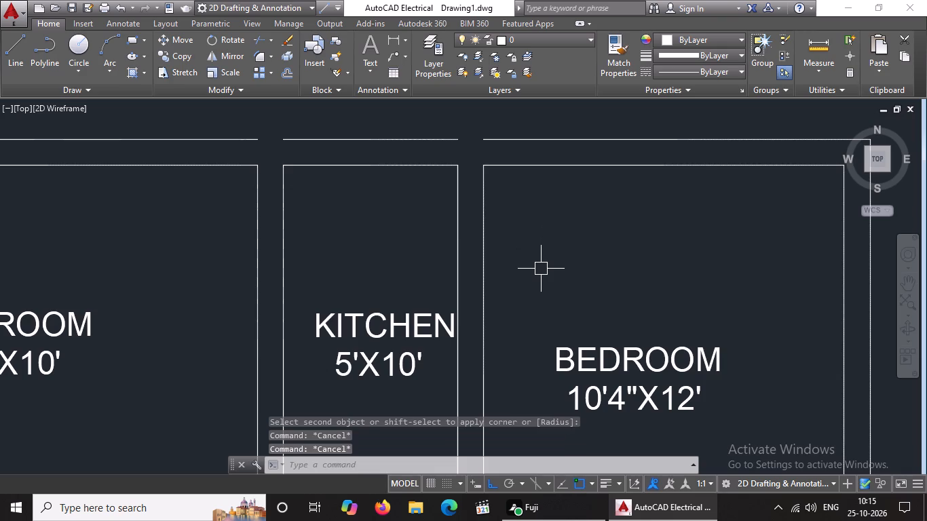
{"action": "type", "text": "EX"}
{"action": "key", "text": "space"}
{"action": "key", "text": "space"}
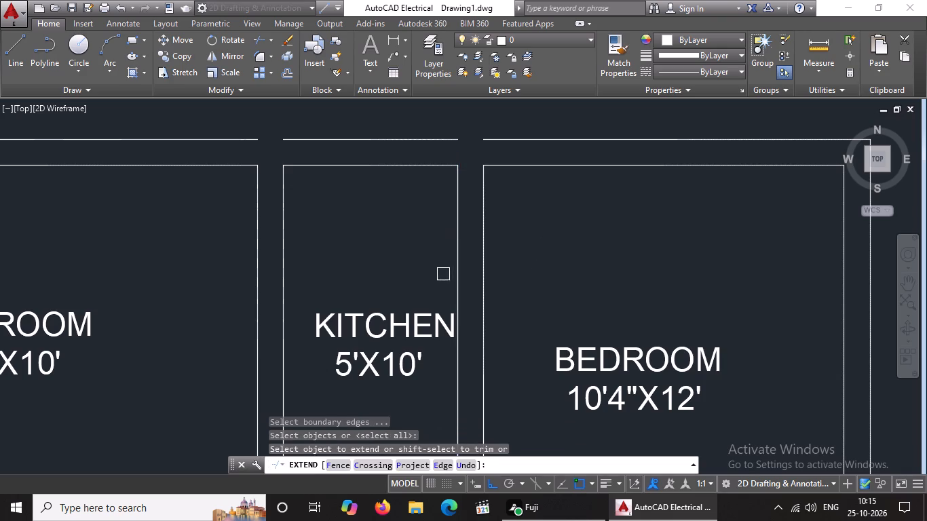
{"action": "scroll", "coordinate": [377, 288], "scroll_direction": "down", "scroll_amount": 5}
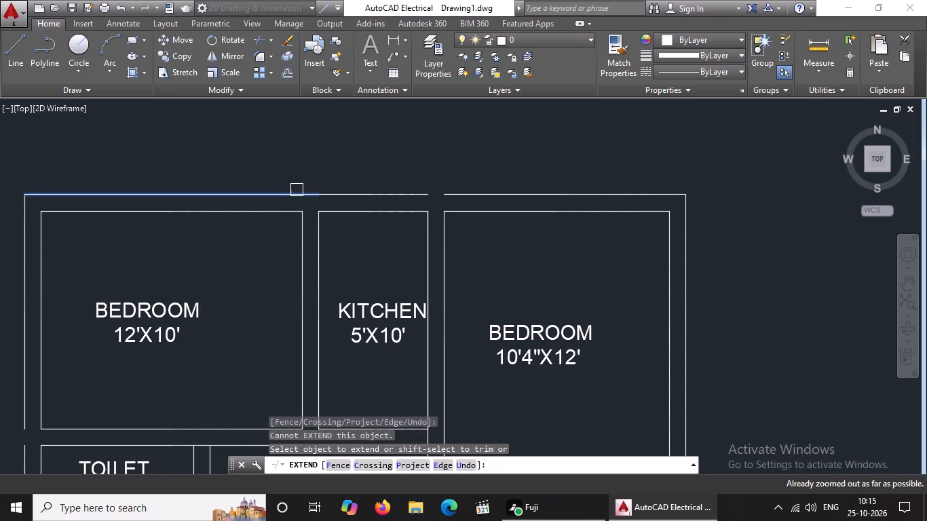
{"action": "left_click", "coordinate": [296, 190]}
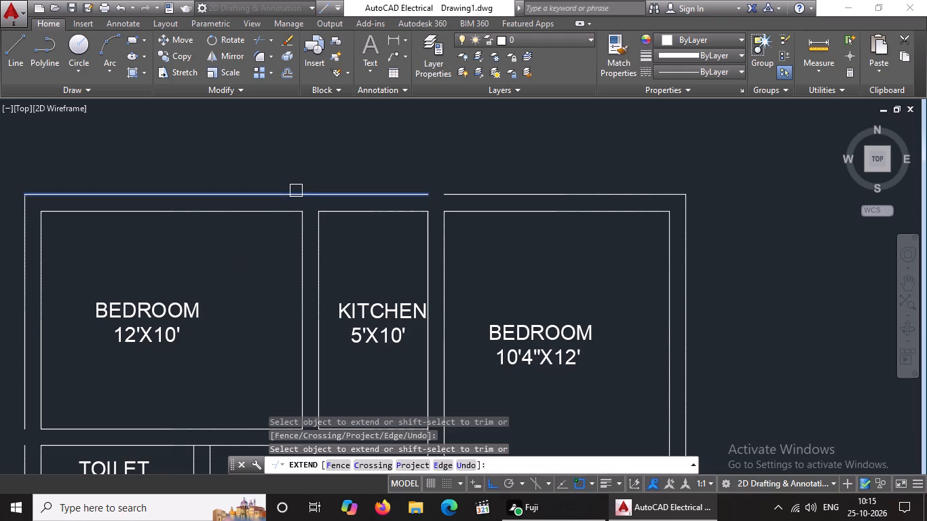
{"action": "left_click", "coordinate": [414, 190]}
Extend the outer wall segments down the toilets' side of the plan and below the 15'9"X10' bedroom to close the remaining perimeter gaps.
{"action": "scroll", "coordinate": [521, 178], "scroll_direction": "down", "scroll_amount": 4}
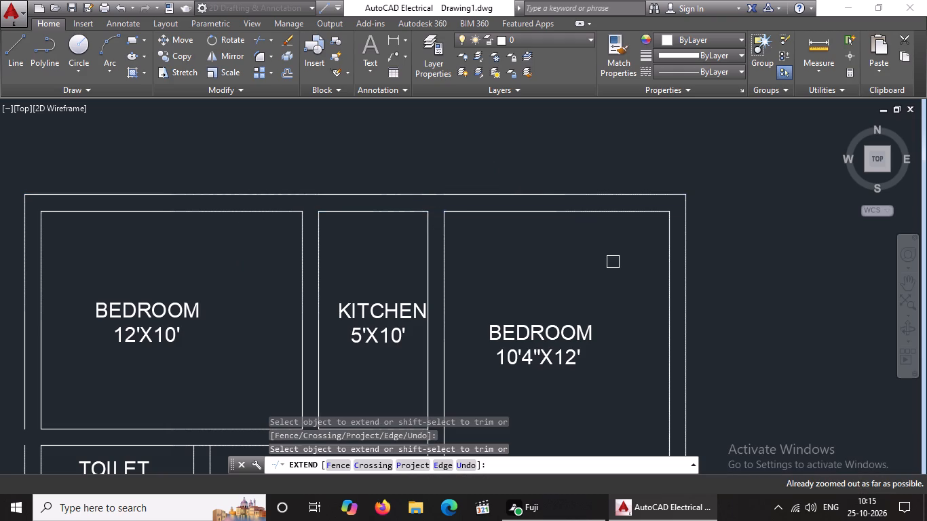
{"action": "middle_click_drag", "start_coordinate": [618, 267], "coordinate": [621, 151]}
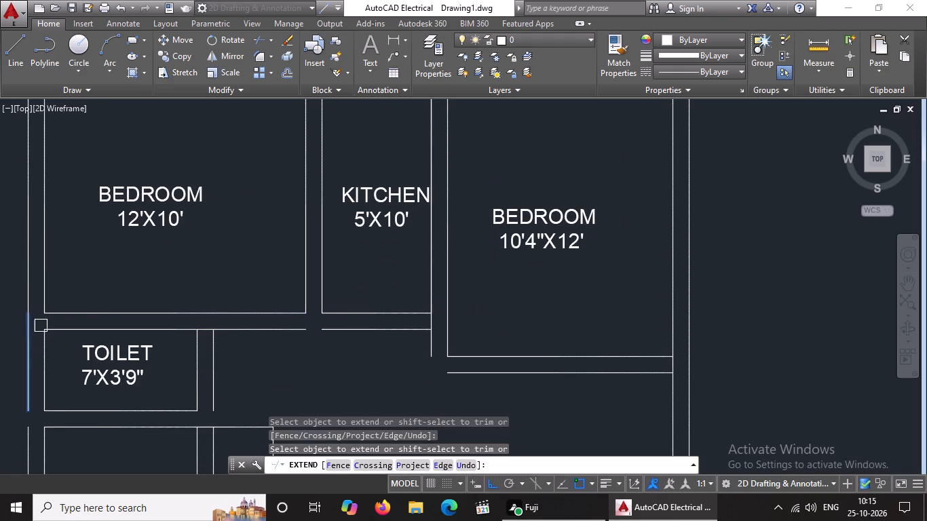
{"action": "left_click", "coordinate": [24, 294]}
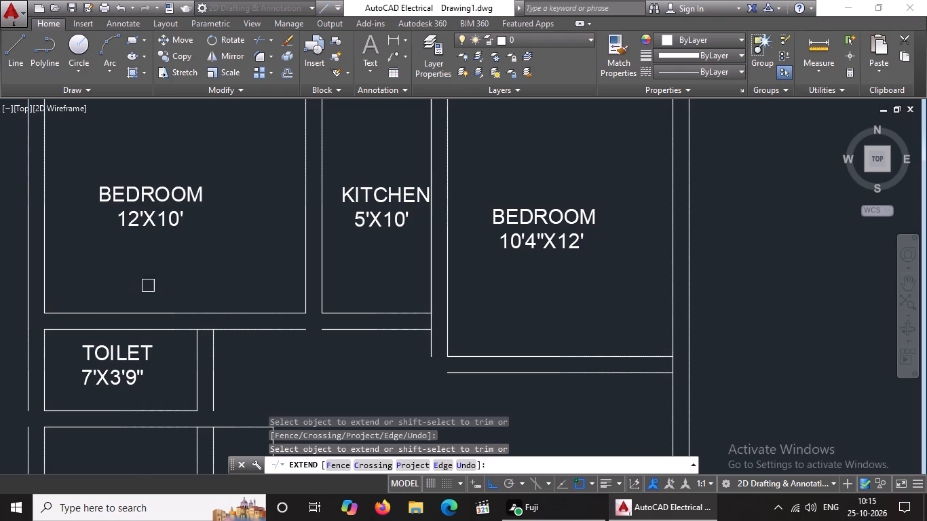
{"action": "scroll", "coordinate": [159, 282], "scroll_direction": "down", "scroll_amount": 4}
{"action": "middle_click_drag", "start_coordinate": [210, 312], "coordinate": [484, 210]}
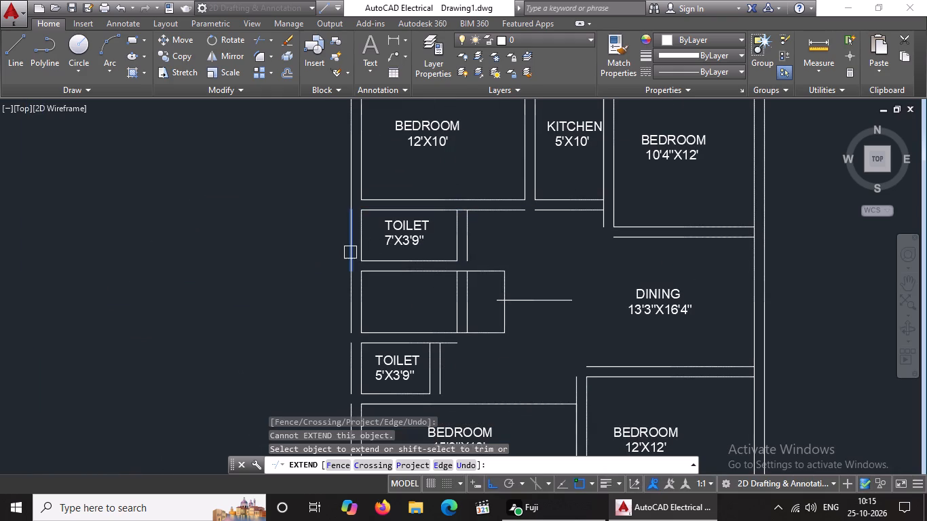
{"action": "left_click", "coordinate": [350, 247]}
{"action": "left_click", "coordinate": [352, 322]}
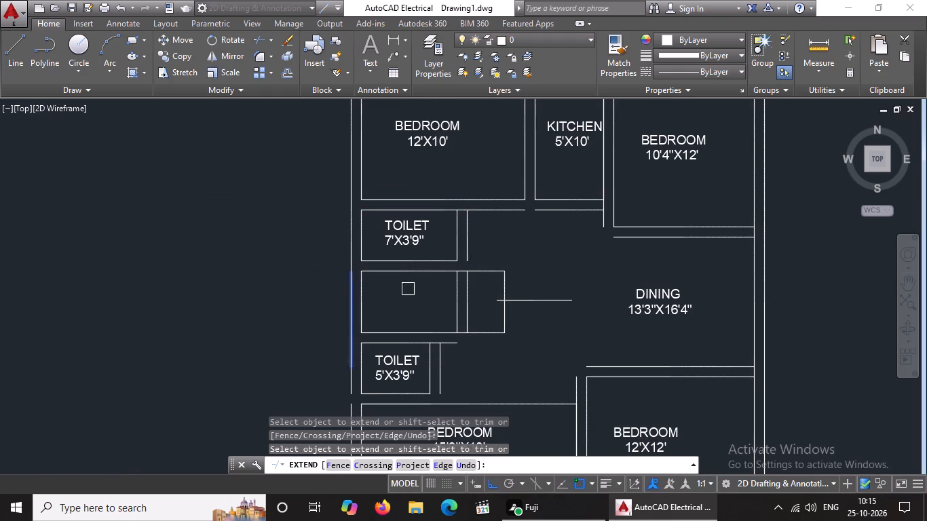
{"action": "scroll", "coordinate": [428, 276], "scroll_direction": "down", "scroll_amount": 4}
{"action": "middle_click_drag", "start_coordinate": [414, 344], "coordinate": [410, 228]}
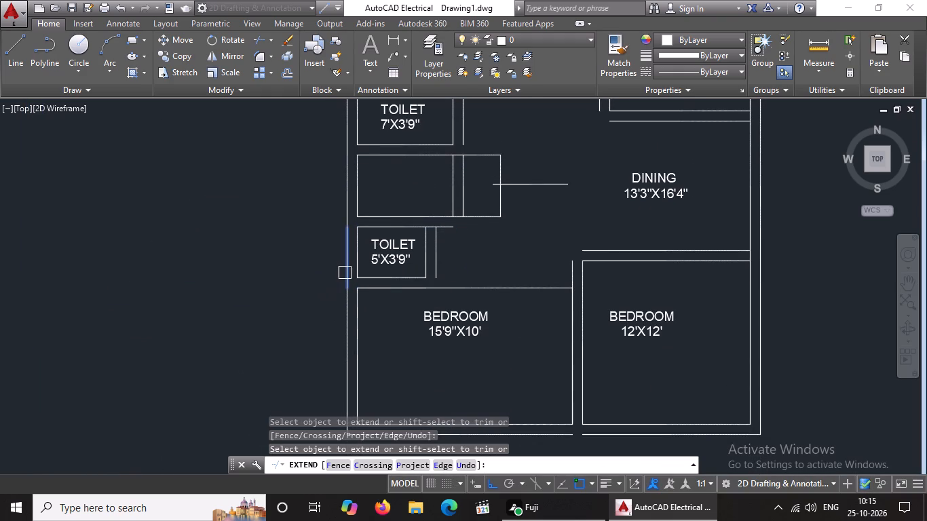
{"action": "left_click", "coordinate": [345, 273]}
{"action": "scroll", "coordinate": [418, 230], "scroll_direction": "down", "scroll_amount": 4}
{"action": "middle_click_drag", "start_coordinate": [409, 328], "coordinate": [423, 233]}
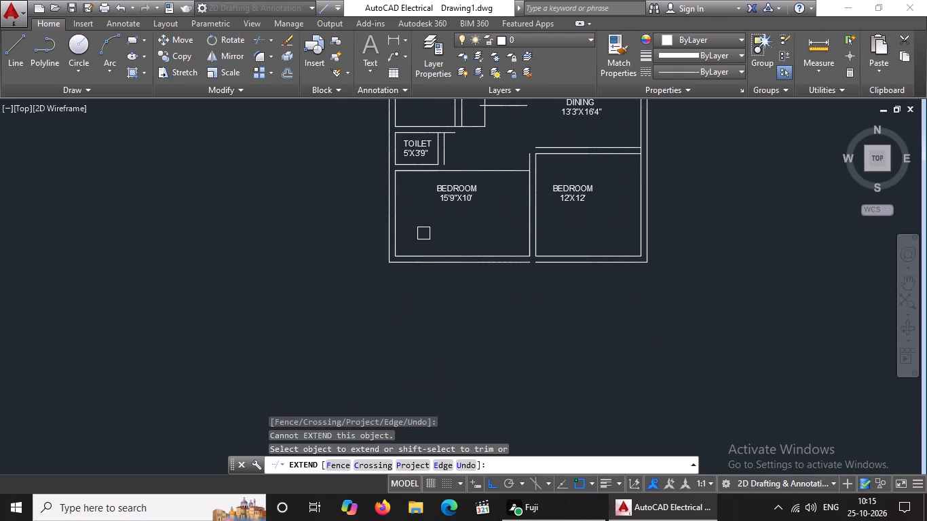
{"action": "left_click", "coordinate": [515, 268]}
Extend both toilets' outer vertical wall lines down to the rooms below, and the kitchen's lower wall line across to the 12'X10' bedroom's.
{"action": "middle_click_drag", "start_coordinate": [592, 245], "coordinate": [590, 250]}
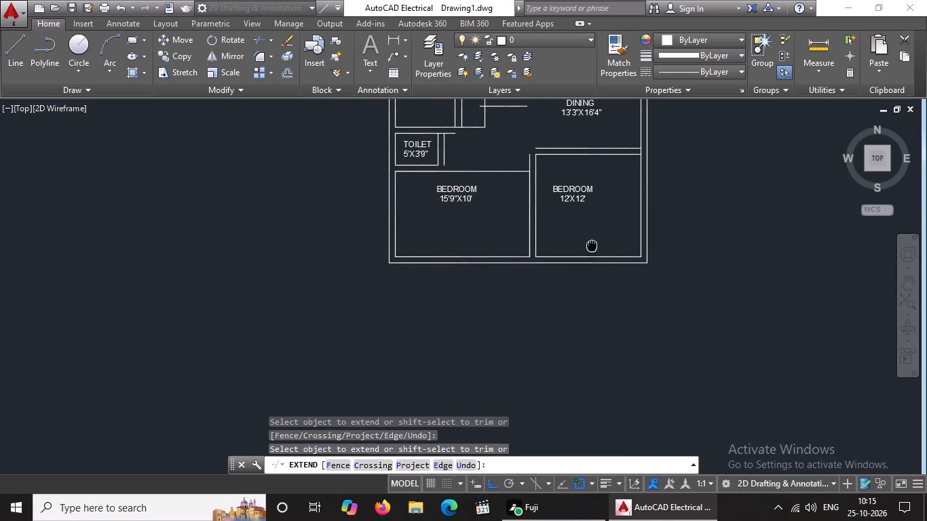
{"action": "middle_click_drag", "start_coordinate": [590, 250], "coordinate": [491, 497]}
{"action": "middle_click_drag", "start_coordinate": [436, 309], "coordinate": [481, 270]}
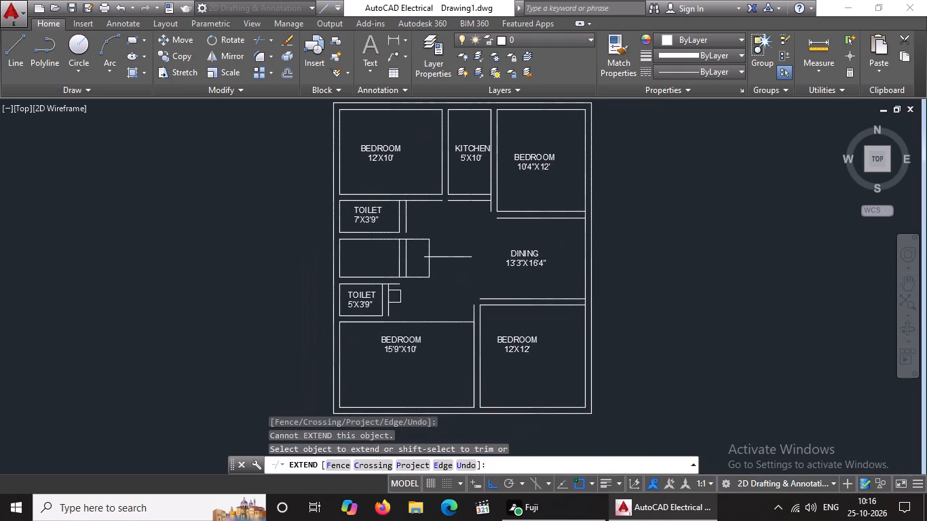
{"action": "left_click", "coordinate": [407, 222]}
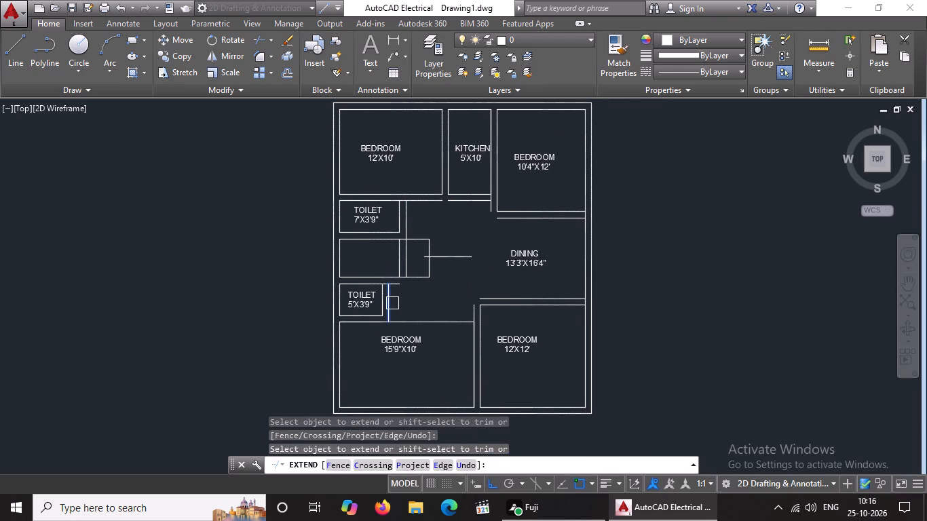
{"action": "left_click", "coordinate": [392, 307]}
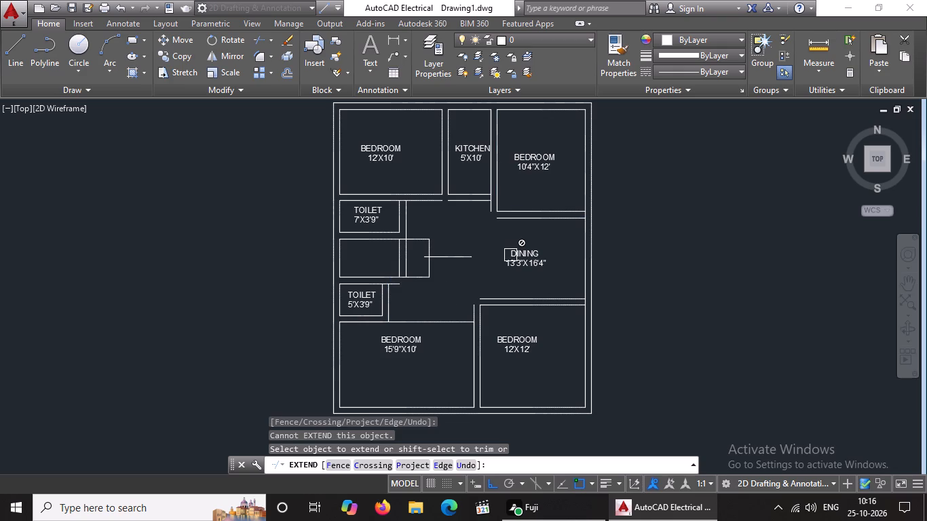
{"action": "left_click", "coordinate": [464, 199]}
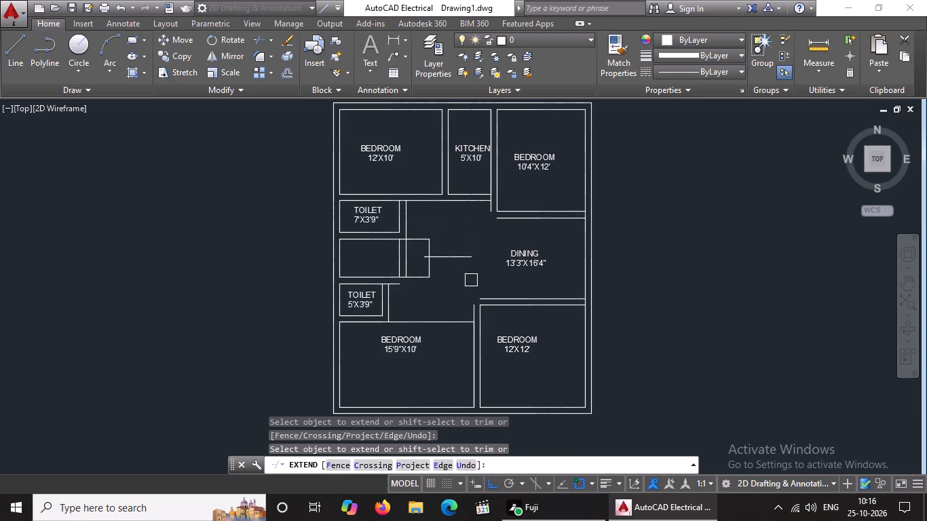
{"action": "key", "text": "Escape"}
Fillet the kitchen's long vertical wall line with the outer wall line below the 10'4"X12' bedroom into a square corner.
{"action": "key", "text": "f"}
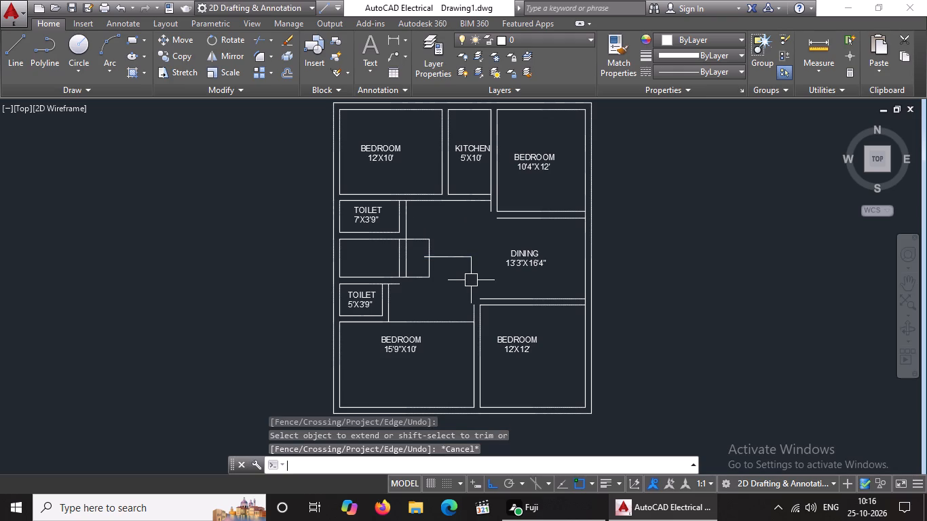
{"action": "key", "text": "Return"}
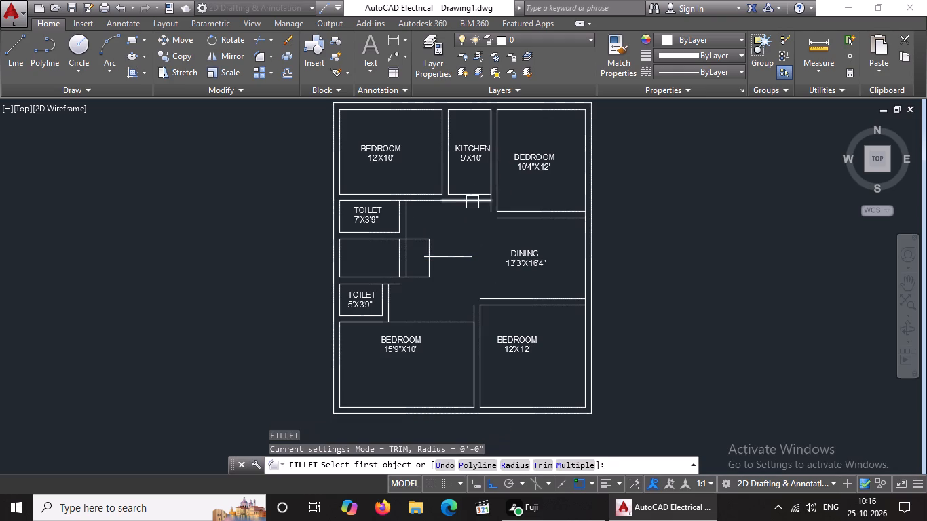
{"action": "left_click", "coordinate": [487, 210]}
{"action": "left_click", "coordinate": [504, 219]}
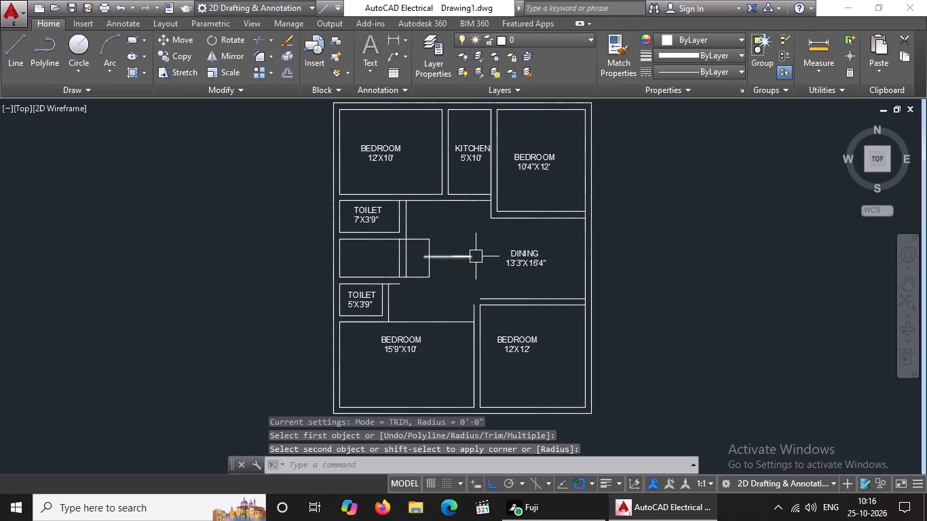
{"action": "middle_click_drag", "start_coordinate": [482, 260], "coordinate": [501, 203]}
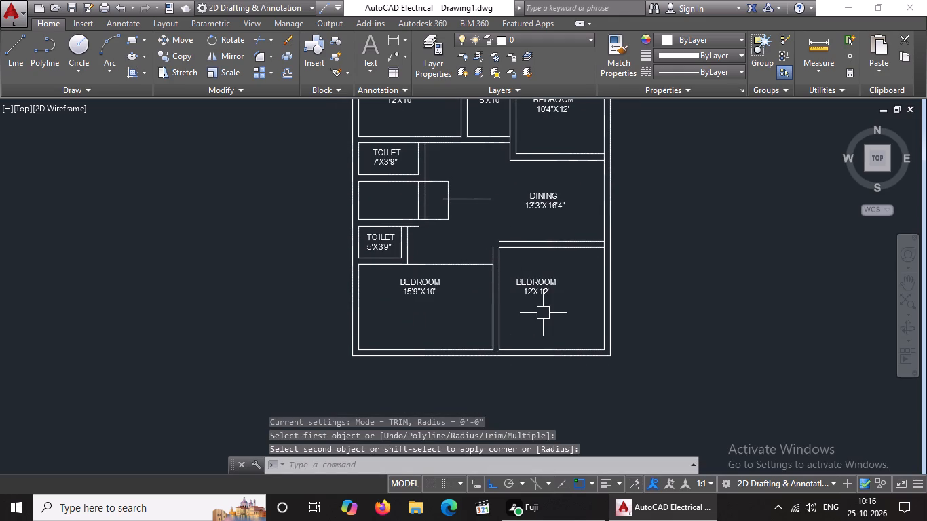
Fillet the vertical wall line between the two lower bedrooms with the outer wall line above the 12'X12' bedroom into a square corner.
{"action": "key", "text": "f"}
{"action": "key", "text": "Return"}
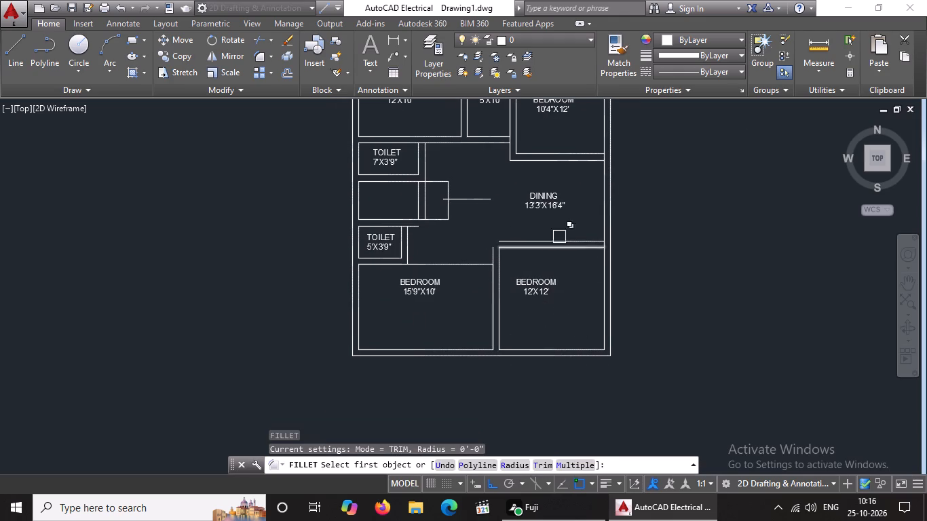
{"action": "left_click_drag", "start_coordinate": [489, 254], "coordinate": [493, 248]}
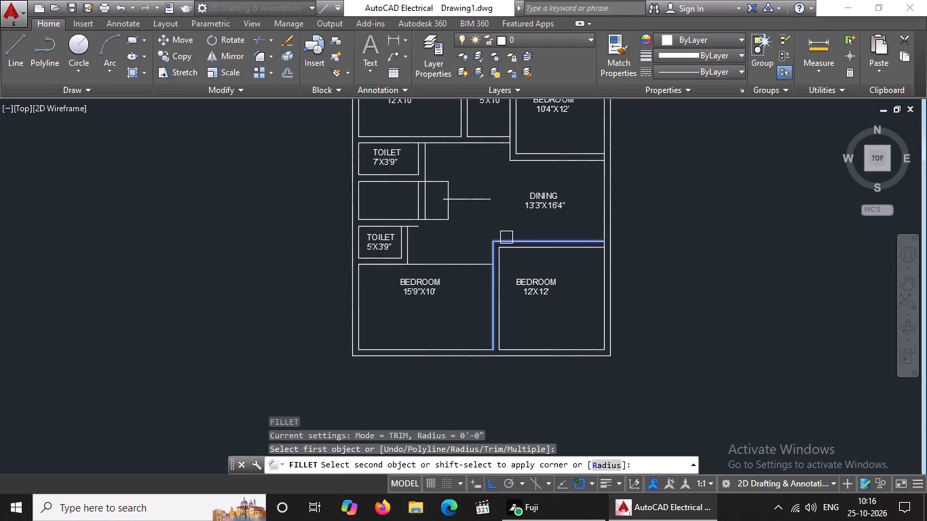
{"action": "left_click", "coordinate": [507, 236]}
{"action": "scroll", "coordinate": [536, 252], "scroll_direction": "down", "scroll_amount": 1}
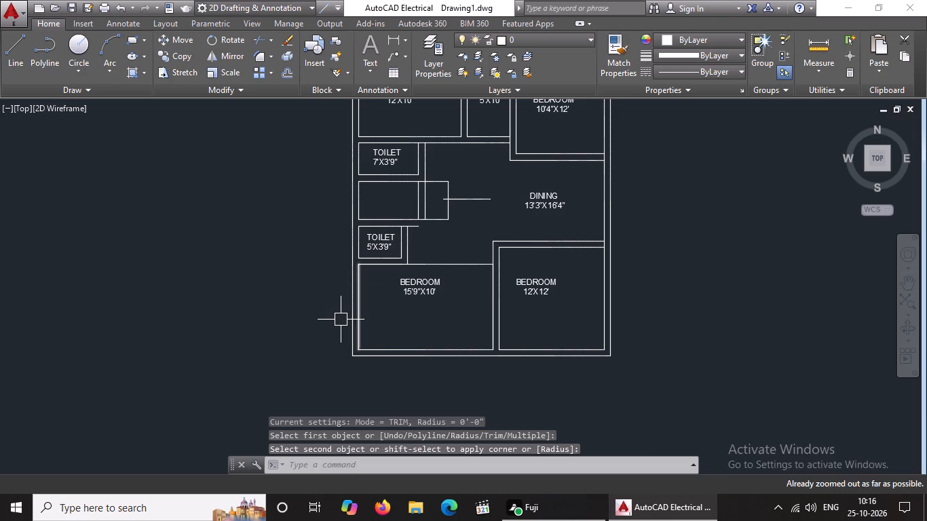
{"action": "key", "text": "Escape"}
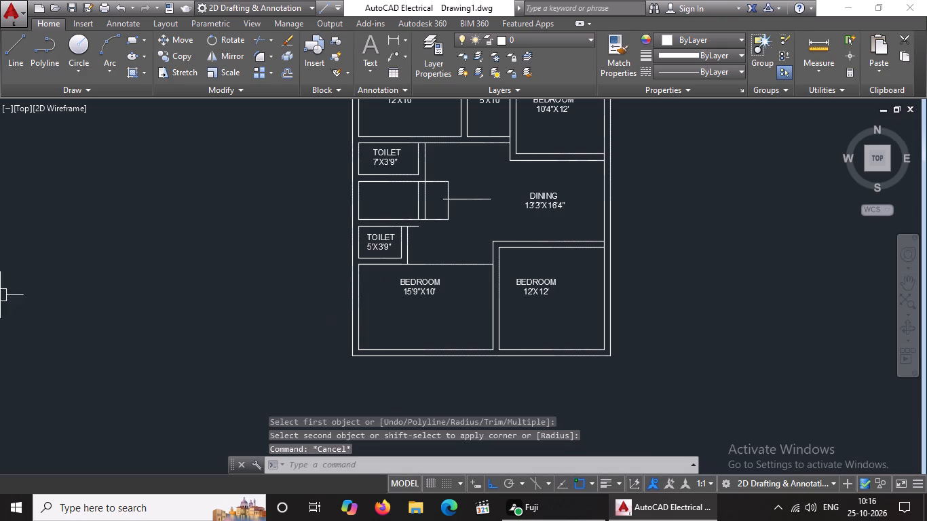
Turn Ortho off and shift the 12'X12' and 15'9"X10' bedroom labels closer to the centres of their rooms.
{"action": "left_click", "coordinate": [545, 286]}
{"action": "left_click", "coordinate": [518, 278]}
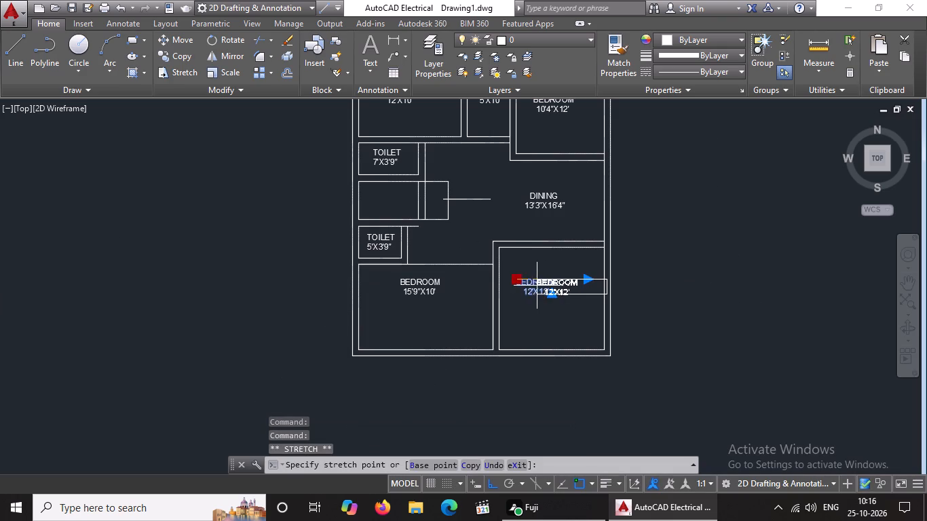
{"action": "left_click", "coordinate": [540, 284]}
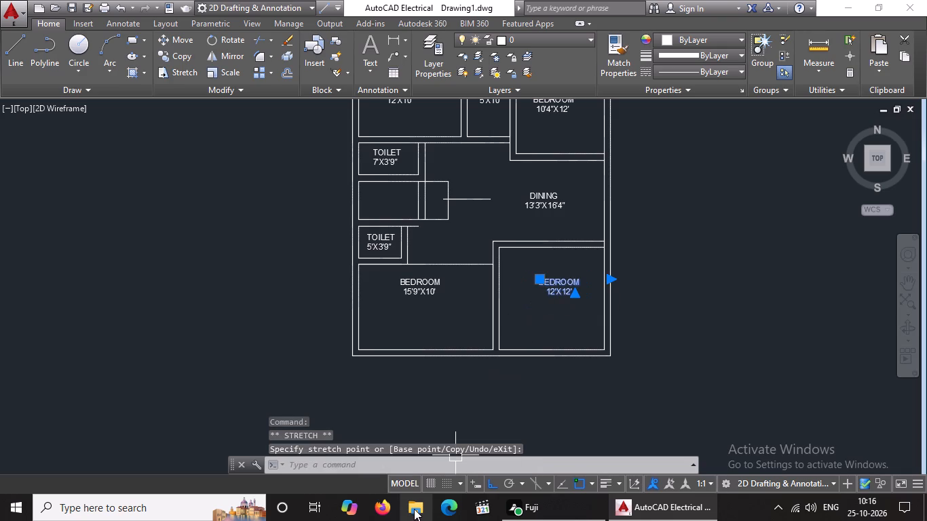
{"action": "left_click", "coordinate": [493, 478]}
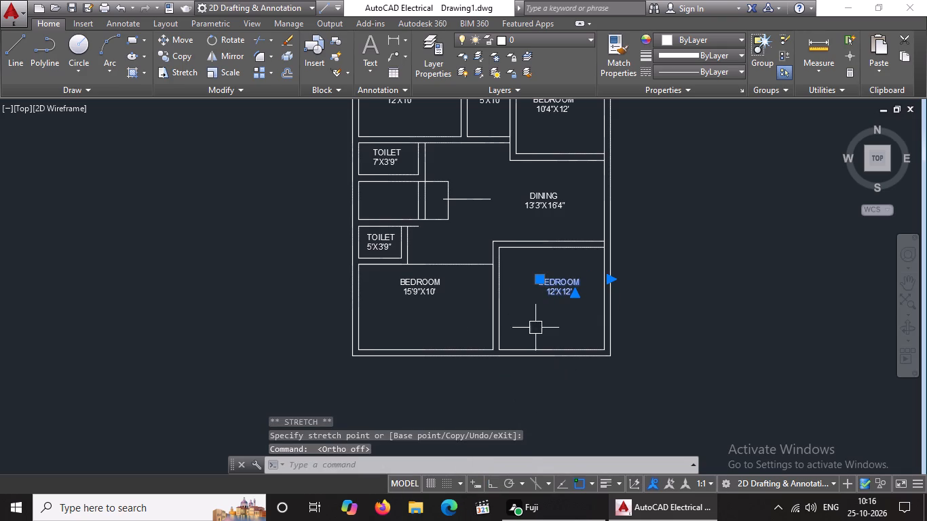
{"action": "left_click", "coordinate": [543, 279]}
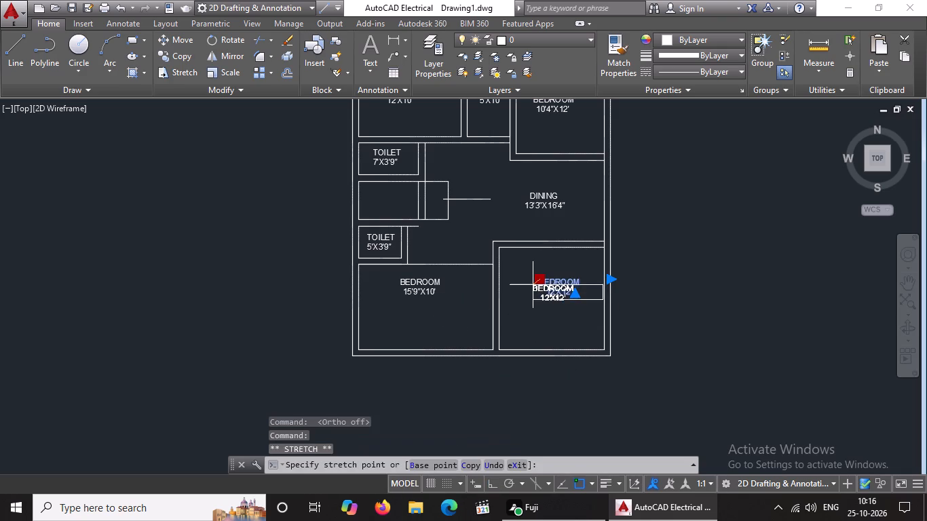
{"action": "left_click", "coordinate": [533, 285]}
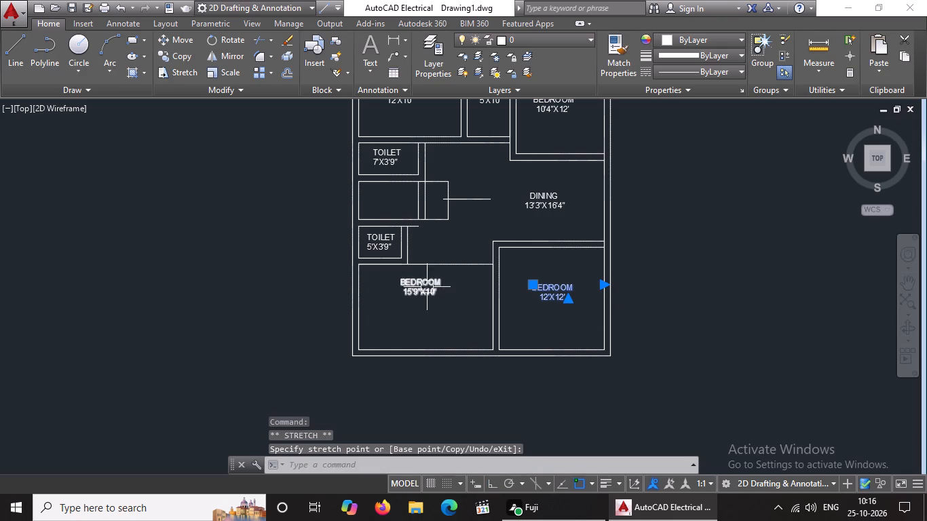
{"action": "left_click", "coordinate": [419, 290]}
{"action": "left_click", "coordinate": [403, 277]}
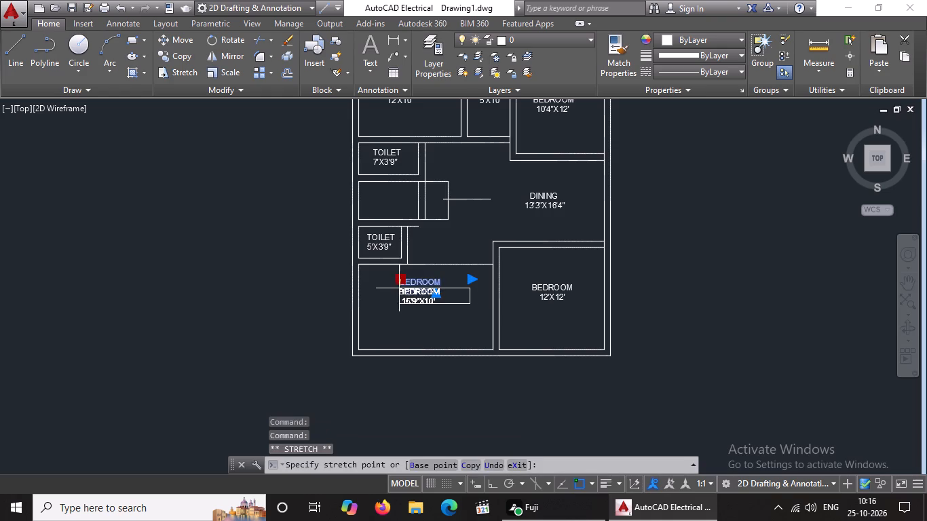
{"action": "left_click", "coordinate": [399, 288]}
{"action": "scroll", "coordinate": [485, 317], "scroll_direction": "down", "scroll_amount": 3}
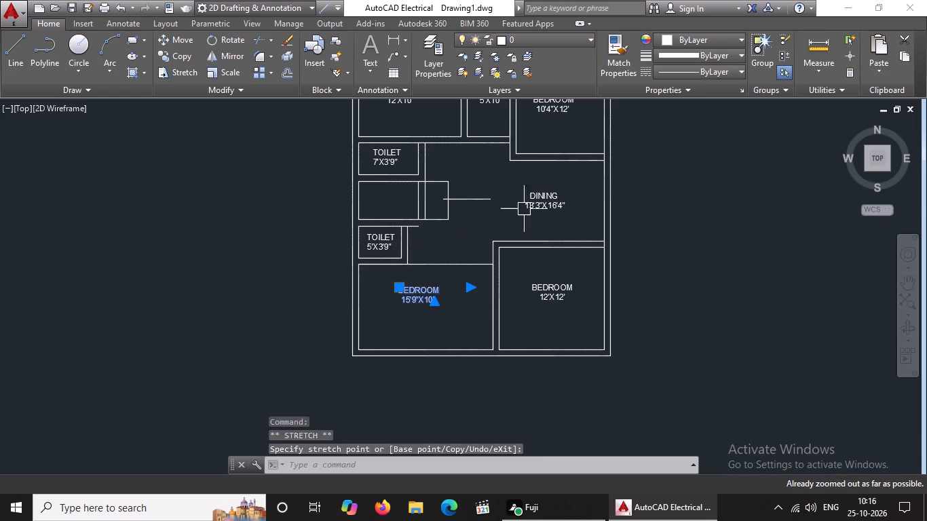
Reposition the DINING 13'3"X16'4" label within the dining area.
{"action": "left_click", "coordinate": [546, 199]}
{"action": "left_click", "coordinate": [529, 192]}
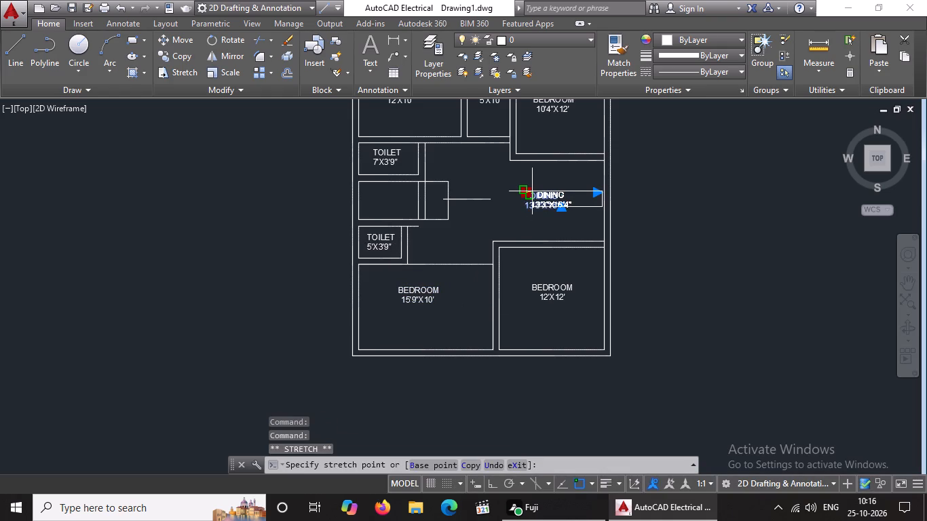
{"action": "left_click", "coordinate": [532, 191]}
{"action": "scroll", "coordinate": [544, 191], "scroll_direction": "down", "scroll_amount": 2}
{"action": "middle_click_drag", "start_coordinate": [535, 197], "coordinate": [535, 270]}
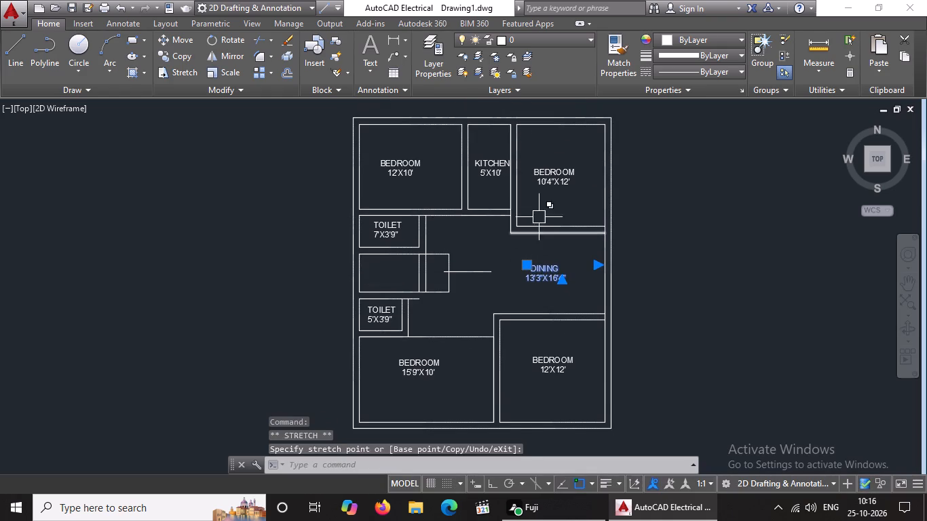
Shift the 10'4"X12' bedroom, kitchen and 12'X10' bedroom labels to sit more centrally in their rooms.
{"action": "left_click", "coordinate": [545, 174]}
{"action": "left_click", "coordinate": [537, 169]}
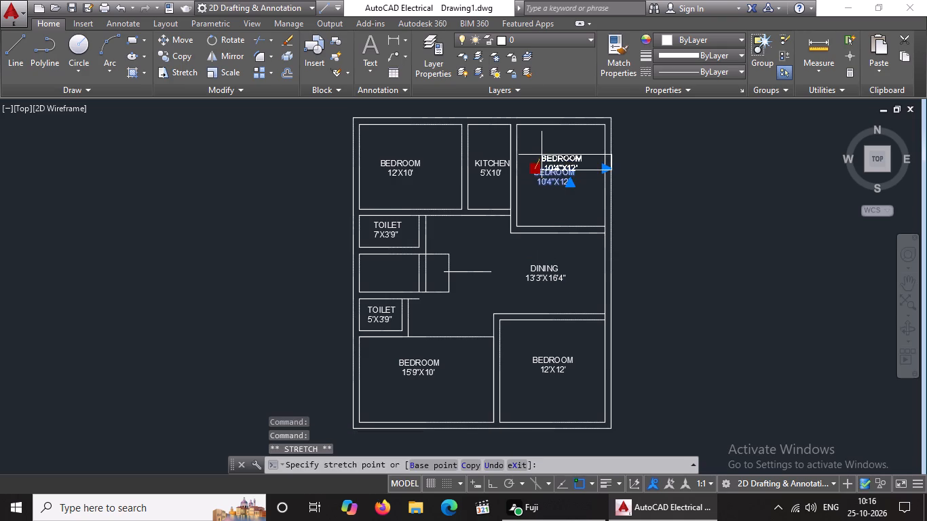
{"action": "left_click", "coordinate": [542, 161]}
{"action": "left_click", "coordinate": [488, 163]}
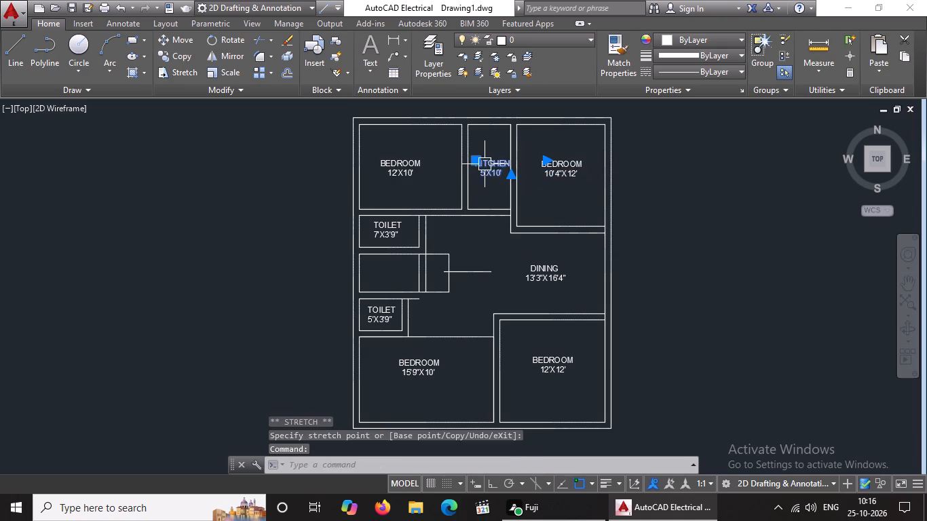
{"action": "left_click", "coordinate": [480, 160]}
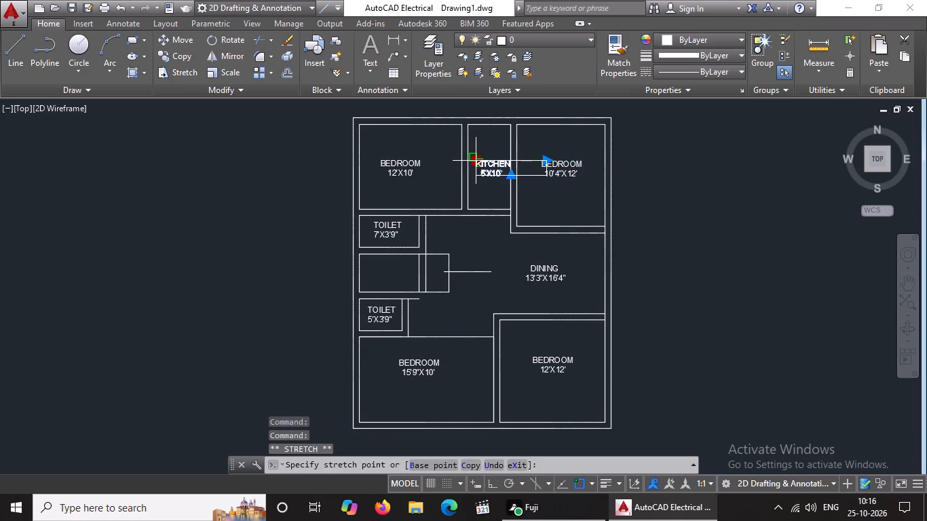
{"action": "left_click", "coordinate": [471, 161]}
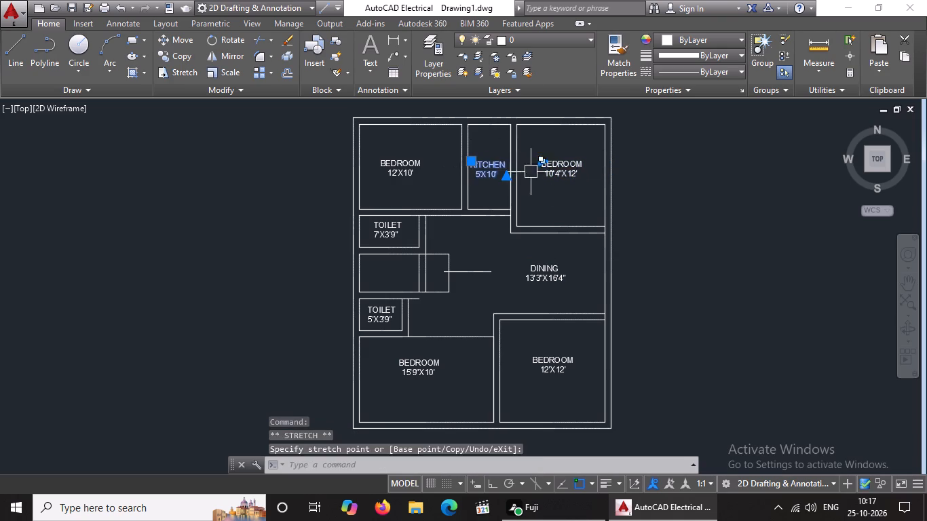
{"action": "left_click", "coordinate": [403, 171]}
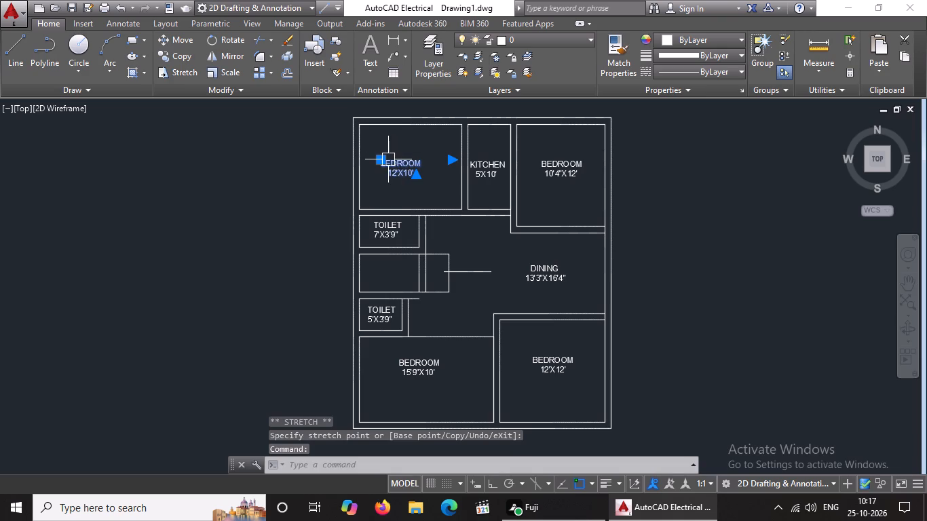
{"action": "left_click", "coordinate": [380, 161]}
{"action": "left_click", "coordinate": [393, 157]}
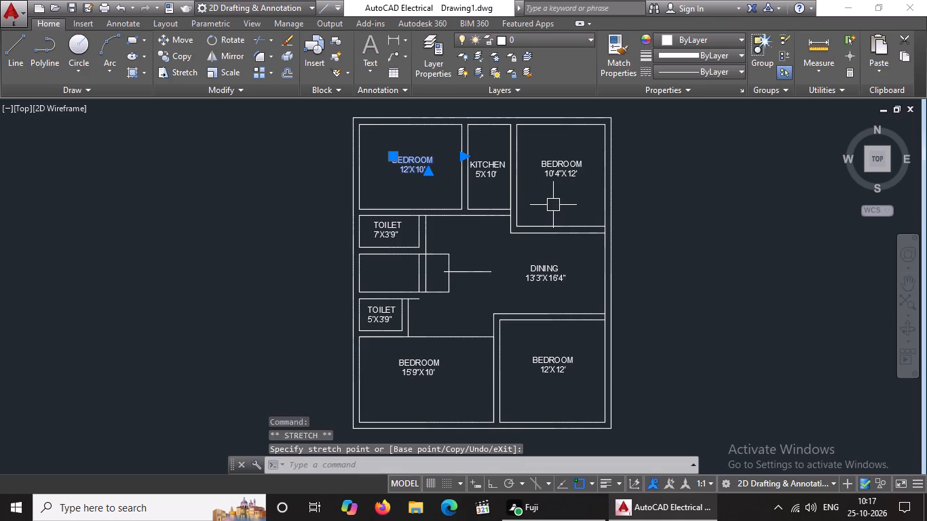
Offset the 15'9"X10' bedroom's upper wall line upward and the unlabelled middle room's end wall line towards the dining area by 9".
{"action": "scroll", "coordinate": [554, 204], "scroll_direction": "down", "scroll_amount": 2}
{"action": "middle_click_drag", "start_coordinate": [557, 203], "coordinate": [514, 202]}
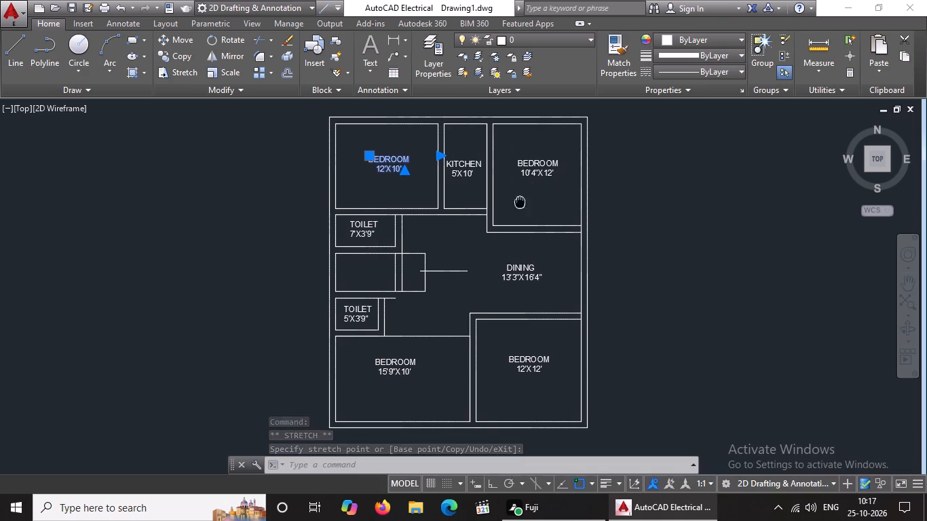
{"action": "middle_click_drag", "start_coordinate": [514, 202], "coordinate": [501, 202]}
{"action": "middle_click_drag", "start_coordinate": [554, 216], "coordinate": [563, 189]}
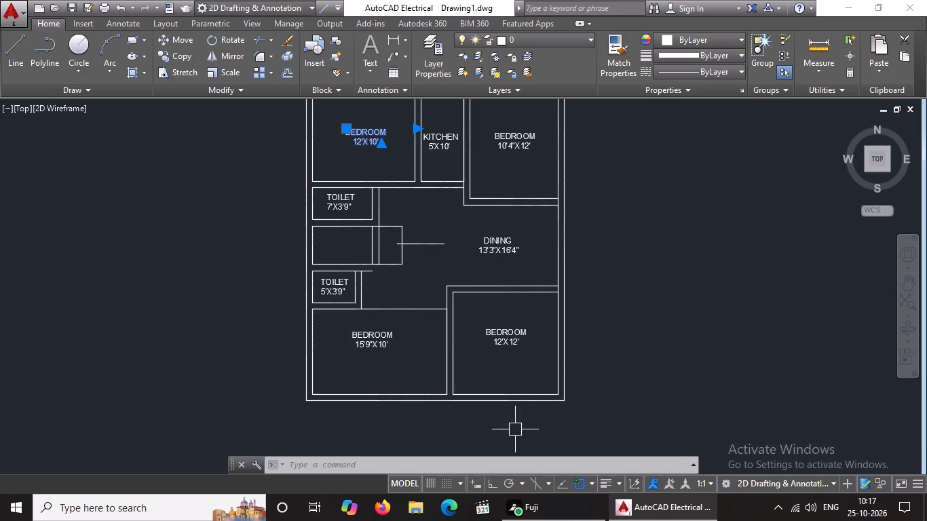
{"action": "scroll", "coordinate": [402, 288], "scroll_direction": "up", "scroll_amount": 1}
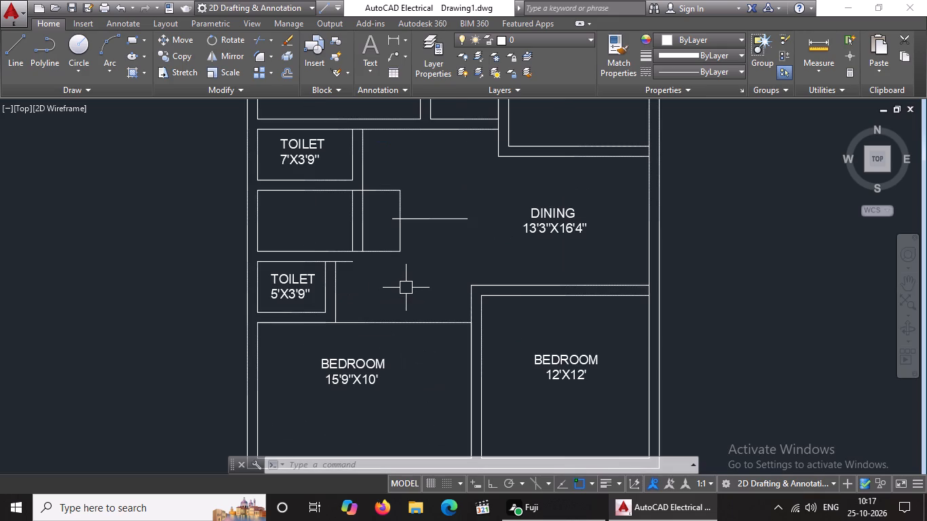
{"action": "scroll", "coordinate": [407, 288], "scroll_direction": "down", "scroll_amount": 2}
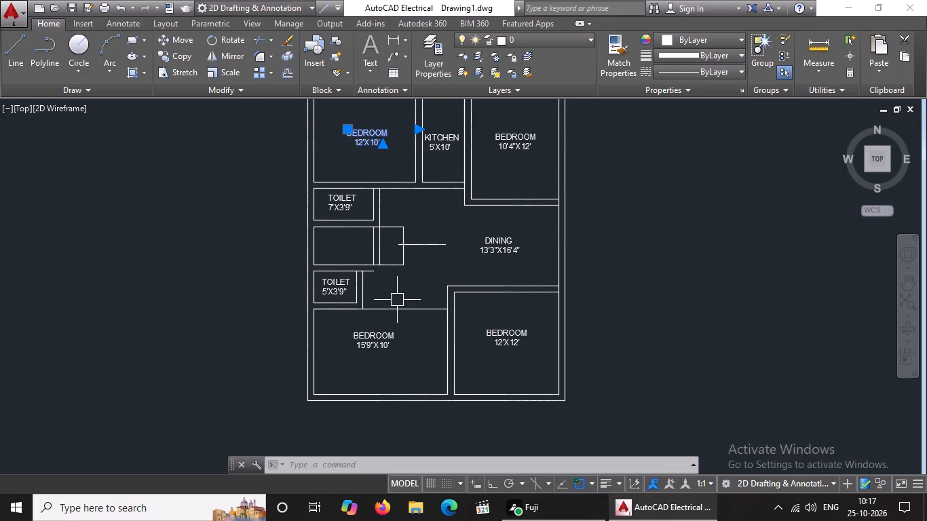
{"action": "key", "text": "Escape"}
{"action": "key", "text": "o"}
{"action": "key", "text": "Return"}
{"action": "key", "text": "9"}
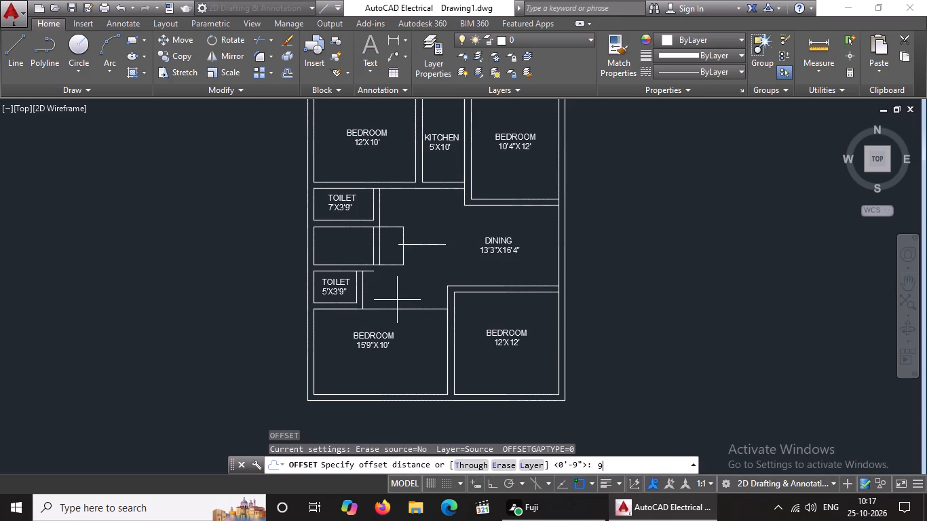
{"action": "key", "text": "shift+quotedbl"}
{"action": "key", "text": "Return"}
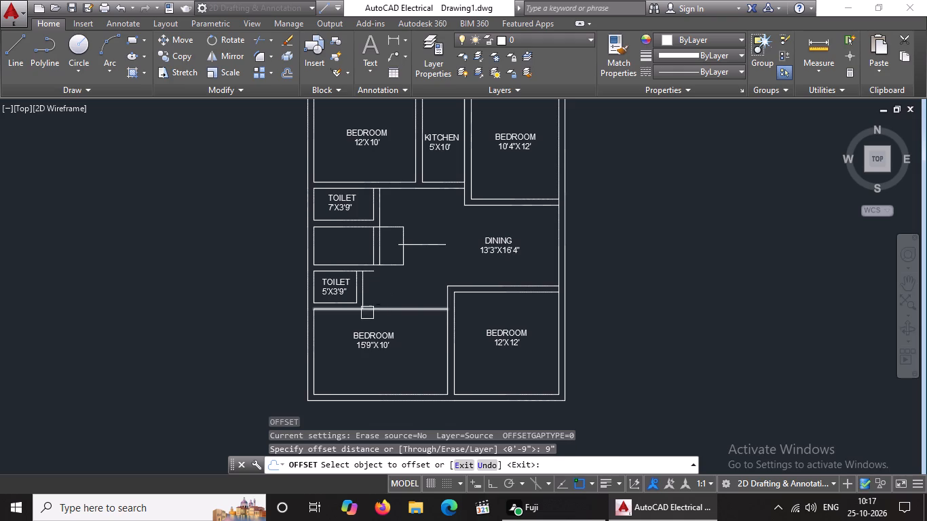
{"action": "left_click", "coordinate": [383, 305]}
{"action": "left_click", "coordinate": [389, 292]}
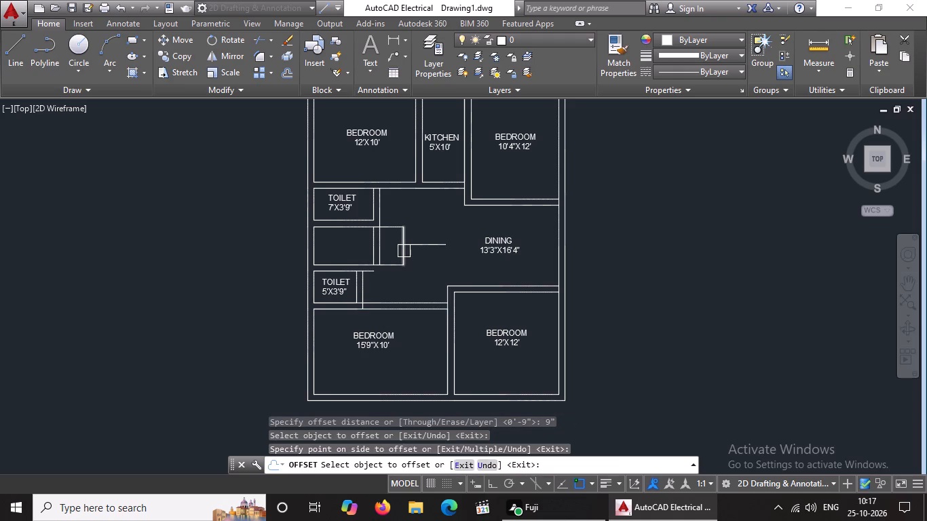
{"action": "left_click", "coordinate": [404, 256]}
{"action": "left_click", "coordinate": [426, 253]}
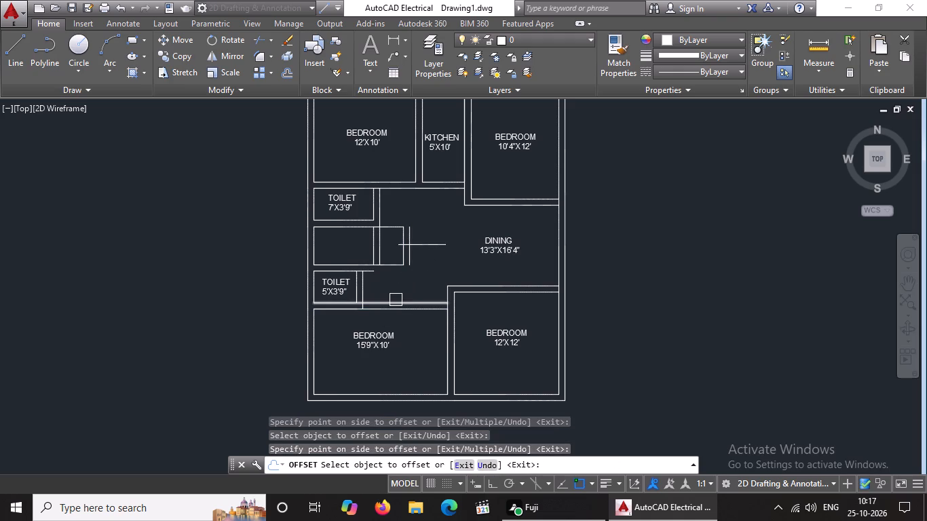
{"action": "key", "text": "Escape"}
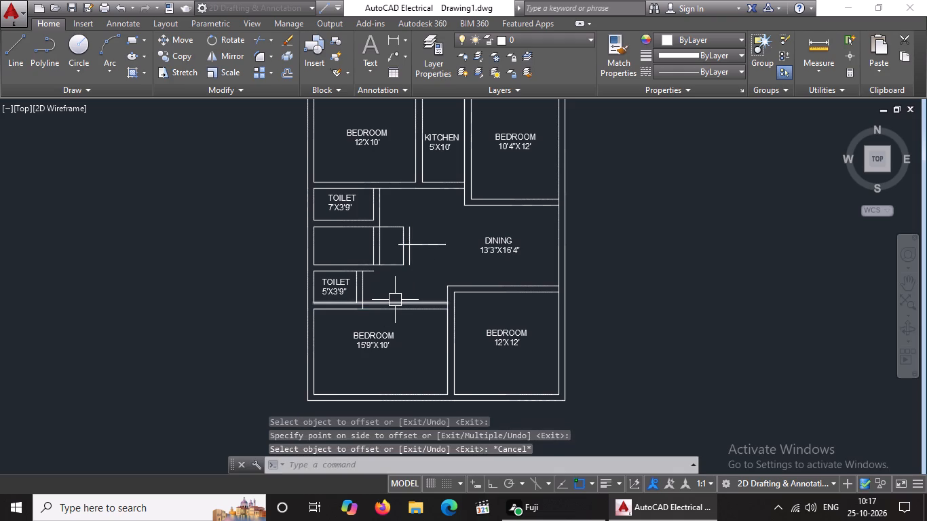
Fillet the middle room's outer end line with the 5'X3'9" toilet's upper and the 7'X3'9" toilet's lower wall lines into square corners.
{"action": "key", "text": "f"}
{"action": "key", "text": "Return"}
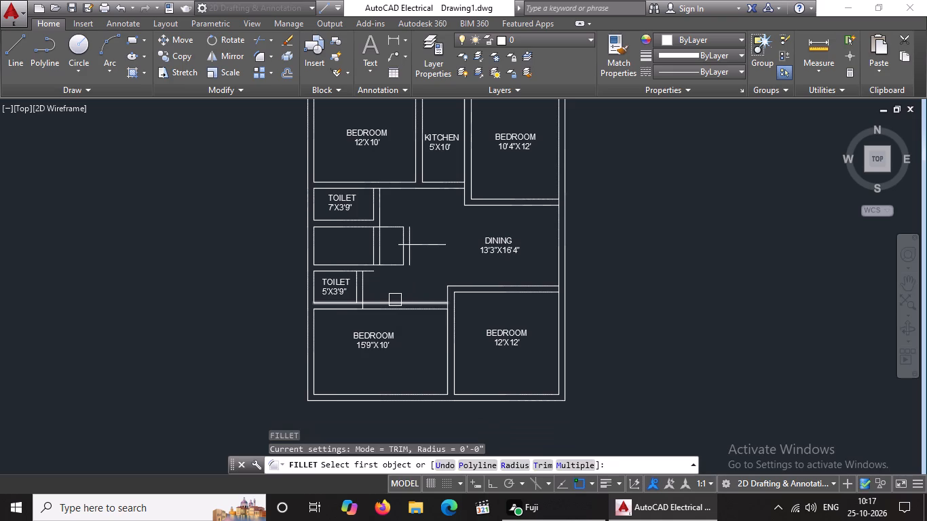
{"action": "left_click", "coordinate": [371, 275]}
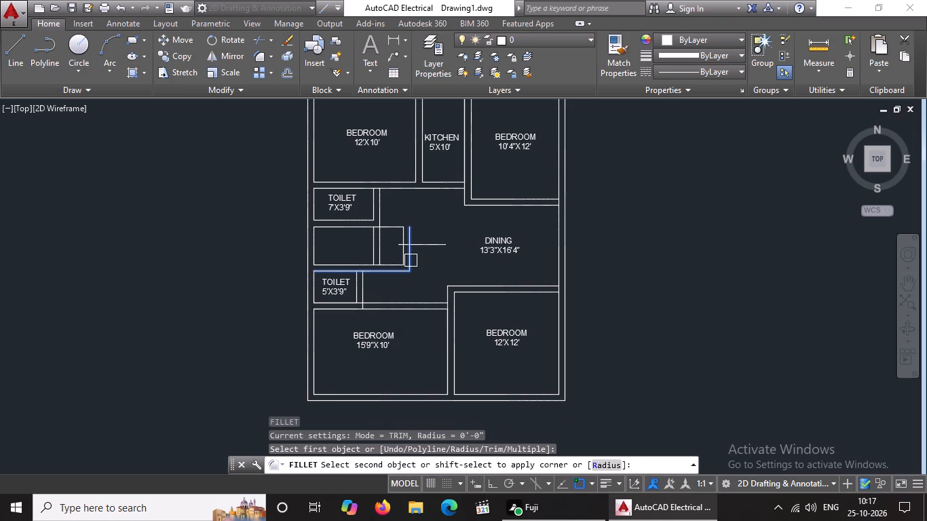
{"action": "left_click", "coordinate": [411, 258]}
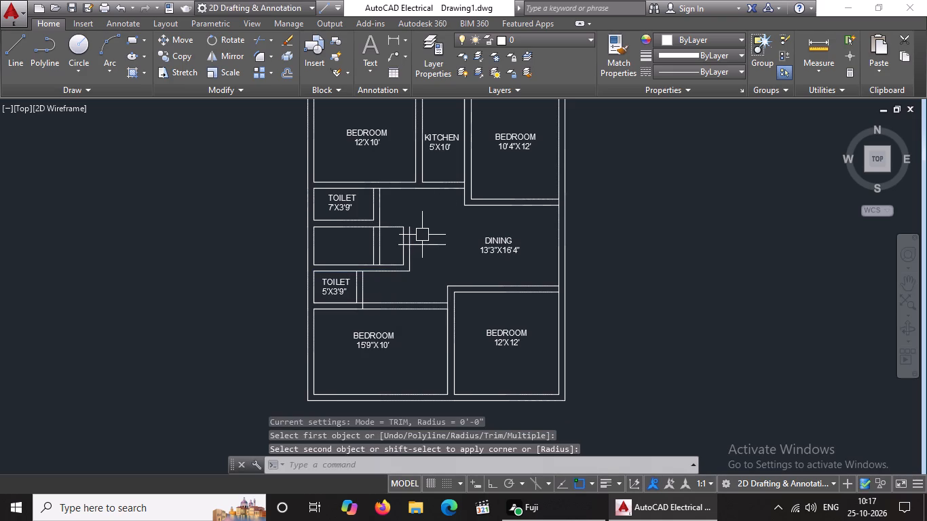
{"action": "key", "text": "f"}
{"action": "key", "text": "Return"}
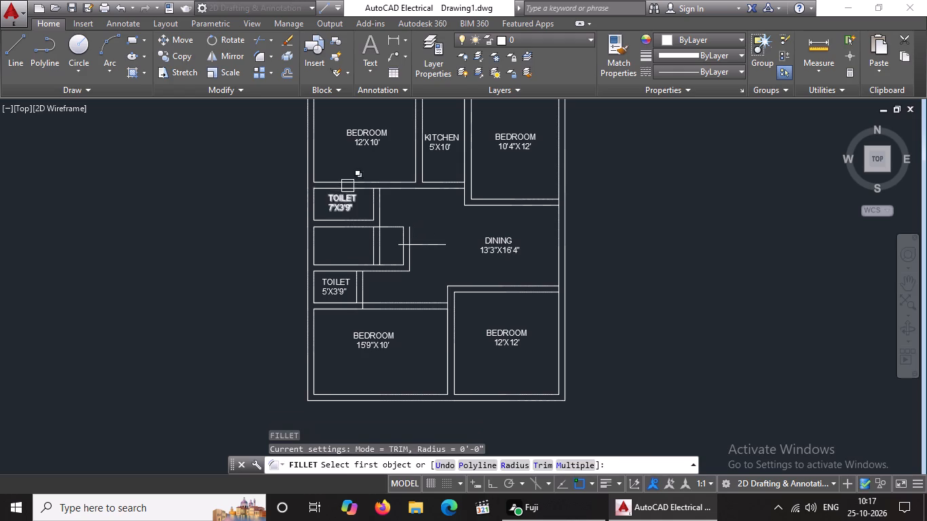
{"action": "left_click_drag", "start_coordinate": [364, 216], "coordinate": [370, 216]}
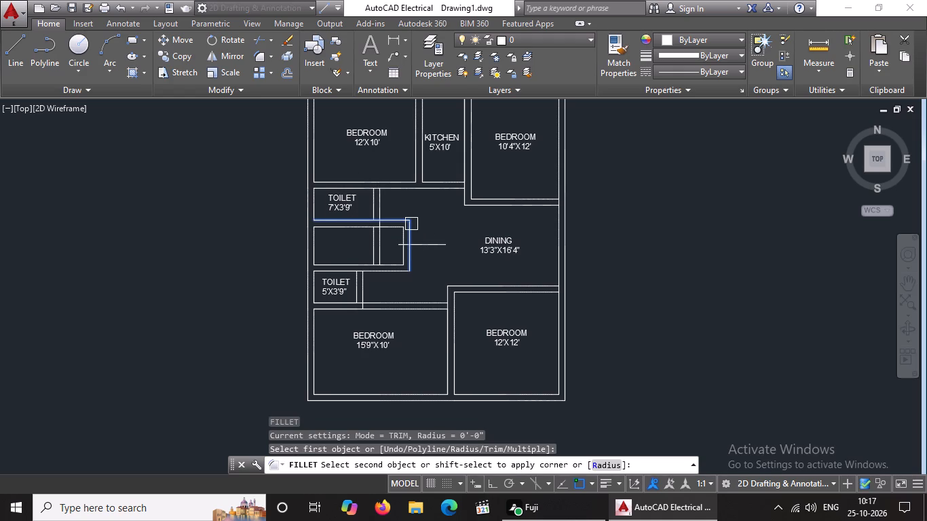
{"action": "left_click", "coordinate": [412, 227]}
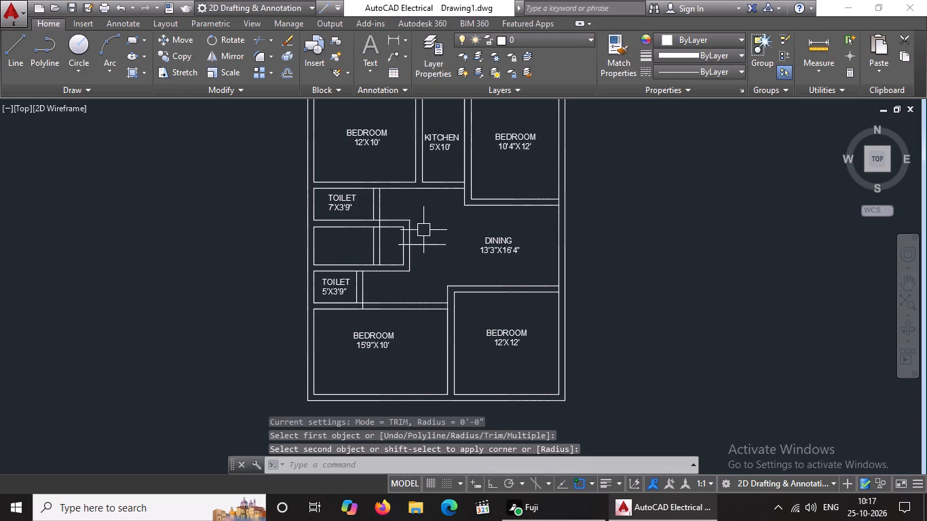
{"action": "scroll", "coordinate": [426, 231], "scroll_direction": "down", "scroll_amount": 4}
{"action": "middle_click_drag", "start_coordinate": [434, 255], "coordinate": [445, 229]}
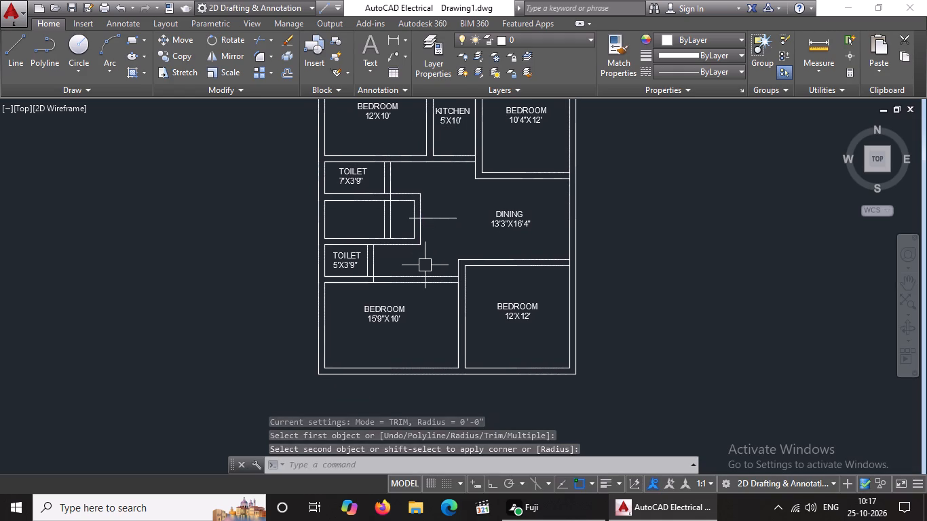
Trim the overlapping line segments where the 5'X3'9" toilet partition and the 12'X12' bedroom wall meet the 15'9"X10' bedroom's upper wall.
{"action": "scroll", "coordinate": [441, 267], "scroll_direction": "down", "scroll_amount": 2}
{"action": "middle_click_drag", "start_coordinate": [478, 324], "coordinate": [375, 519]}
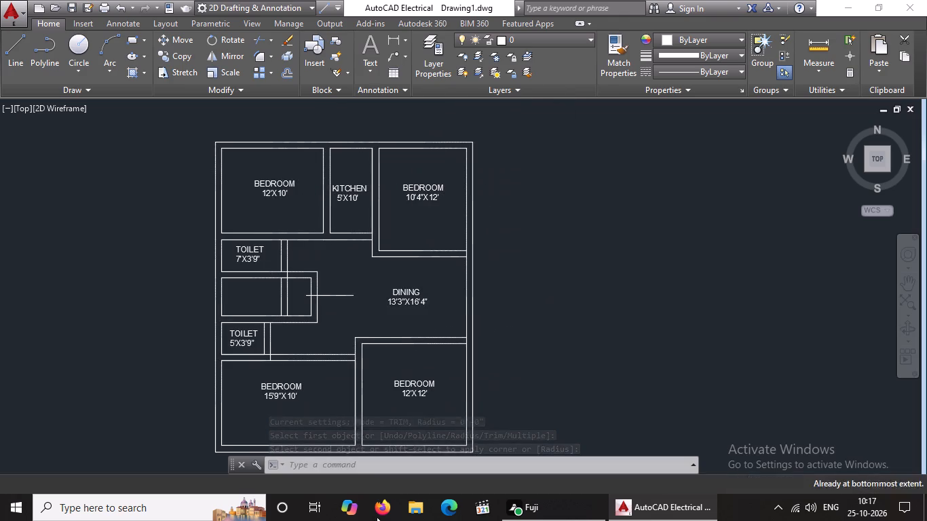
{"action": "scroll", "coordinate": [406, 419], "scroll_direction": "up", "scroll_amount": 1}
{"action": "middle_click_drag", "start_coordinate": [406, 414], "coordinate": [468, 286]}
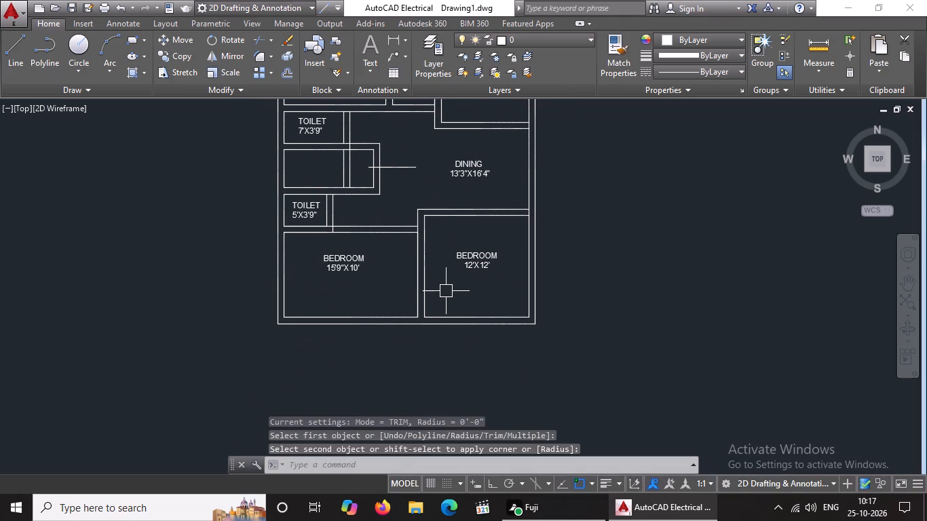
{"action": "middle_click_drag", "start_coordinate": [446, 291], "coordinate": [446, 317]}
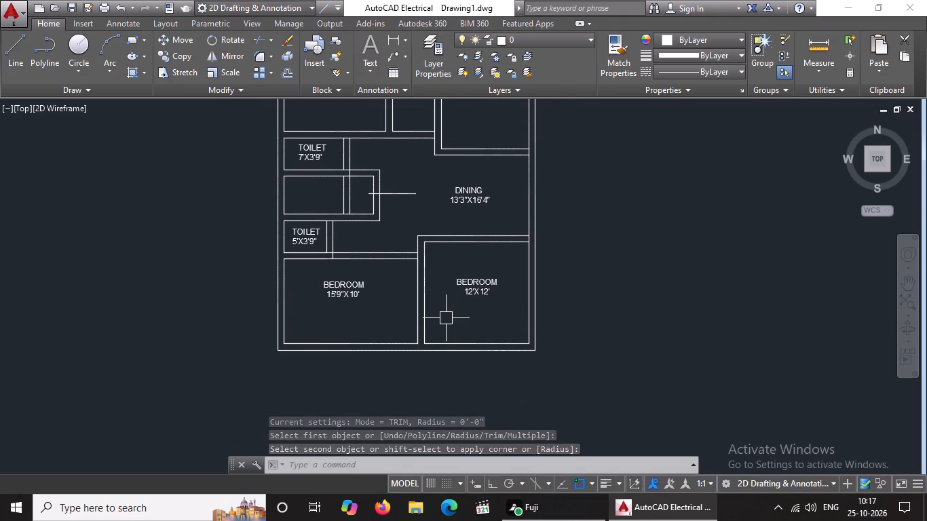
{"action": "key", "text": "Escape"}
{"action": "type", "text": "TR"}
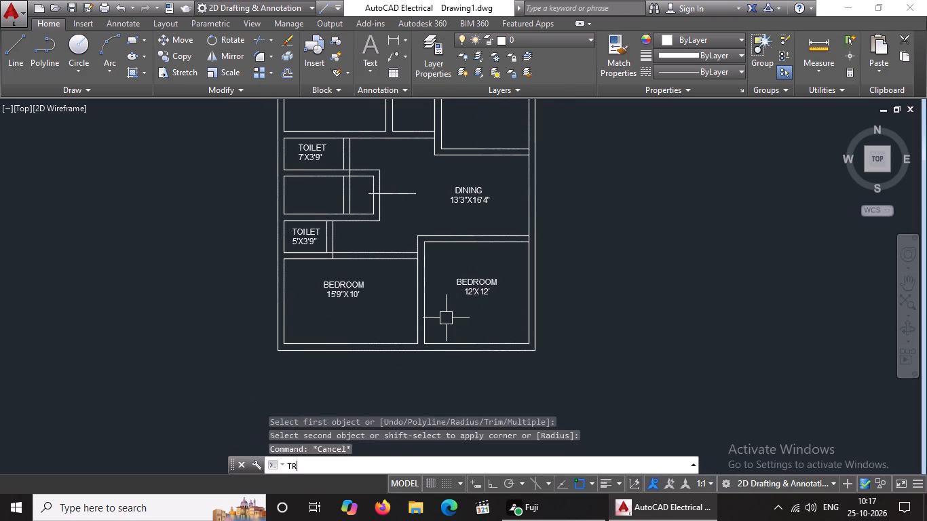
{"action": "key", "text": "Return"}
{"action": "key", "text": "Return"}
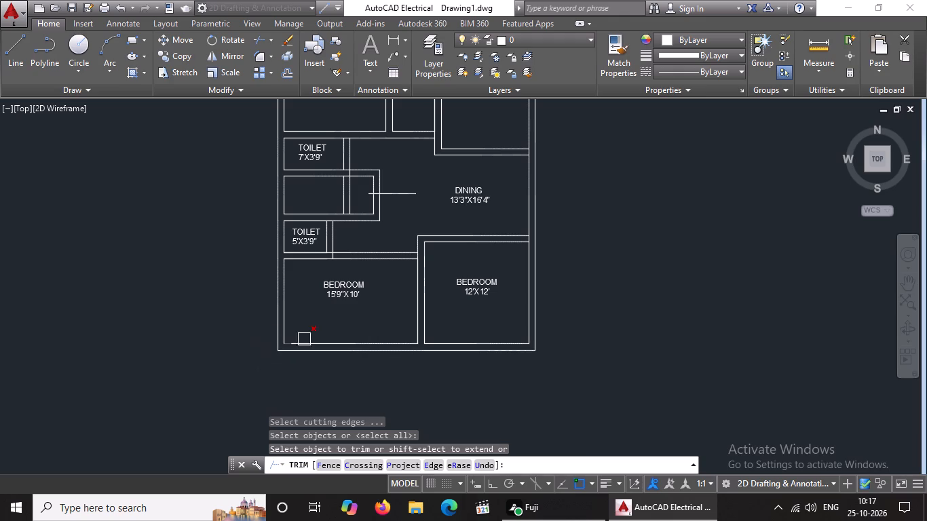
{"action": "scroll", "coordinate": [339, 250], "scroll_direction": "up", "scroll_amount": 2}
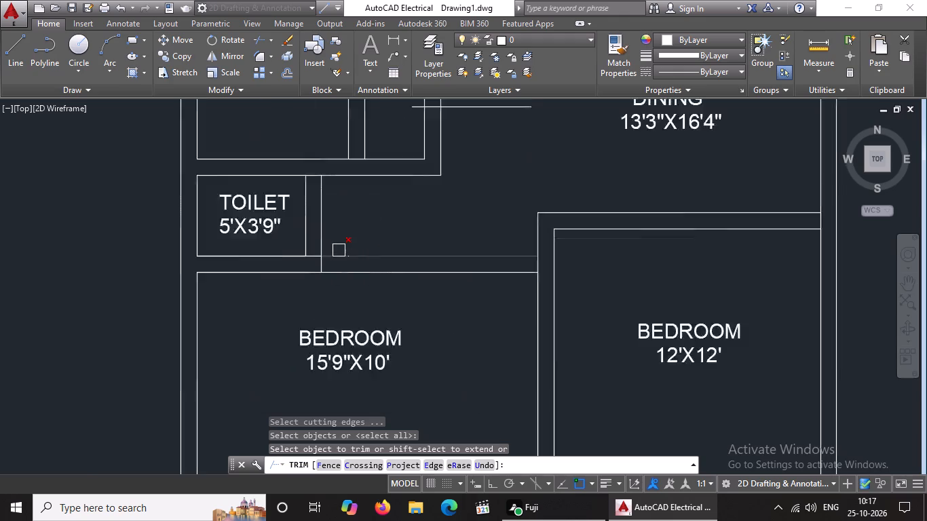
{"action": "scroll", "coordinate": [339, 250], "scroll_direction": "up", "scroll_amount": 1}
{"action": "left_click", "coordinate": [307, 271]}
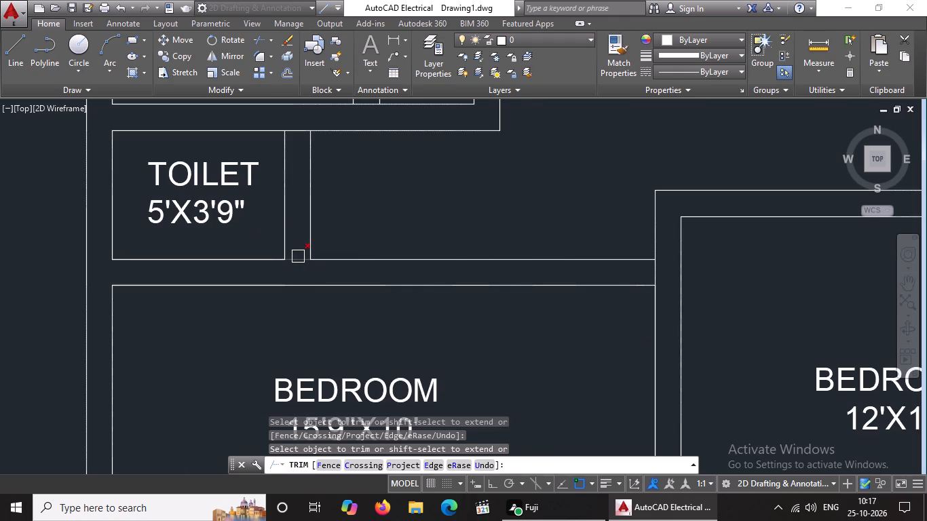
{"action": "left_click", "coordinate": [298, 256]}
{"action": "left_click", "coordinate": [654, 276]}
Trim the outer wall's inner line across the thickness of the wall between the dining area and the 12'X12' bedroom.
{"action": "scroll", "coordinate": [525, 291], "scroll_direction": "down", "scroll_amount": 4}
{"action": "right_click", "coordinate": [527, 289]}
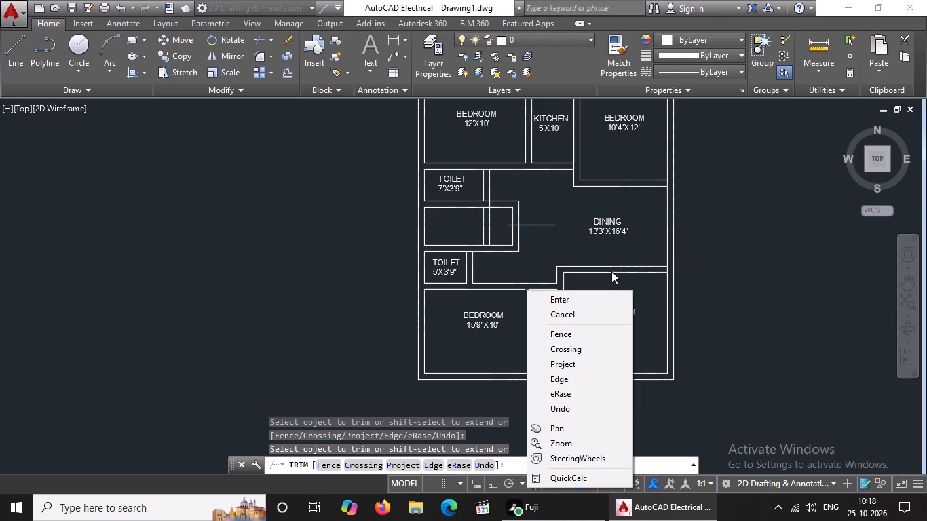
{"action": "left_click", "coordinate": [706, 268]}
{"action": "left_click", "coordinate": [727, 252]}
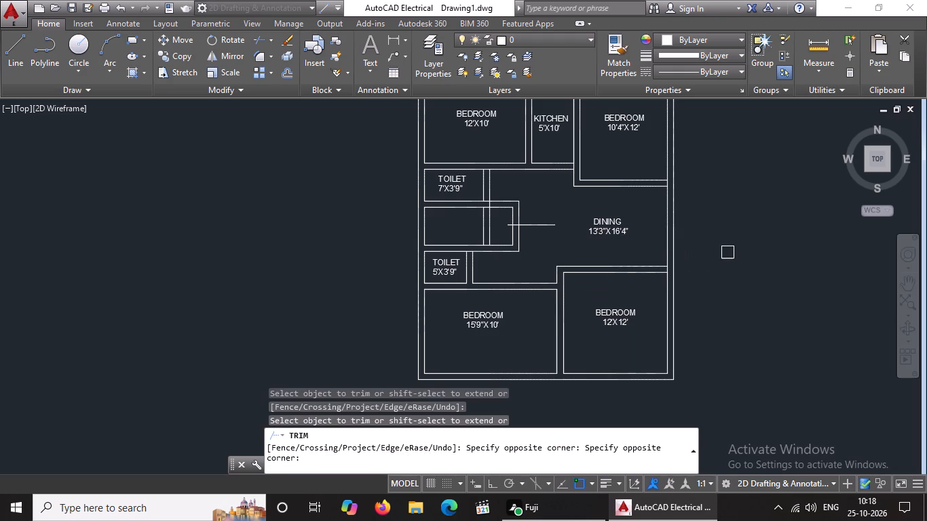
{"action": "scroll", "coordinate": [673, 272], "scroll_direction": "up", "scroll_amount": 3}
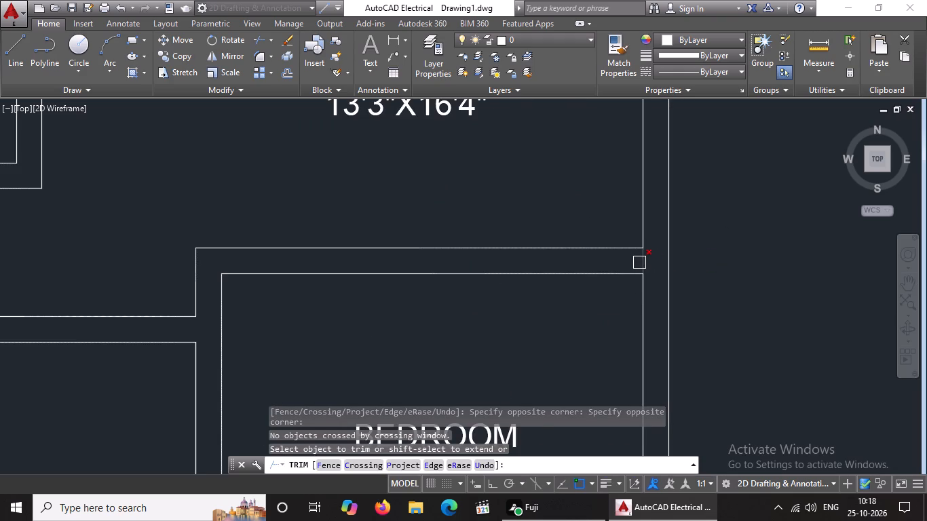
{"action": "left_click", "coordinate": [642, 261]}
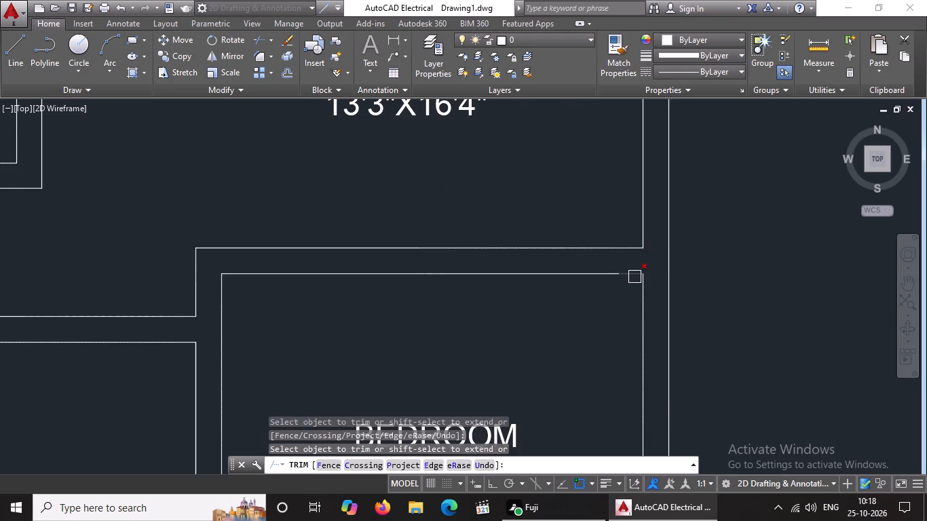
{"action": "scroll", "coordinate": [633, 279], "scroll_direction": "down", "scroll_amount": 2}
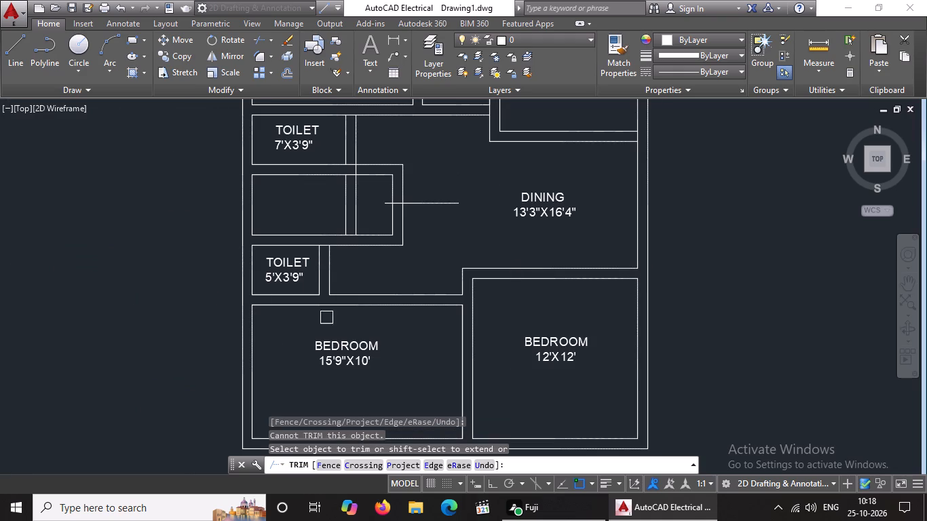
Trim the unlabelled middle room's lower line and the 5'X3'9" toilet's upper line between their partition lines.
{"action": "middle_click_drag", "start_coordinate": [542, 318], "coordinate": [597, 272]}
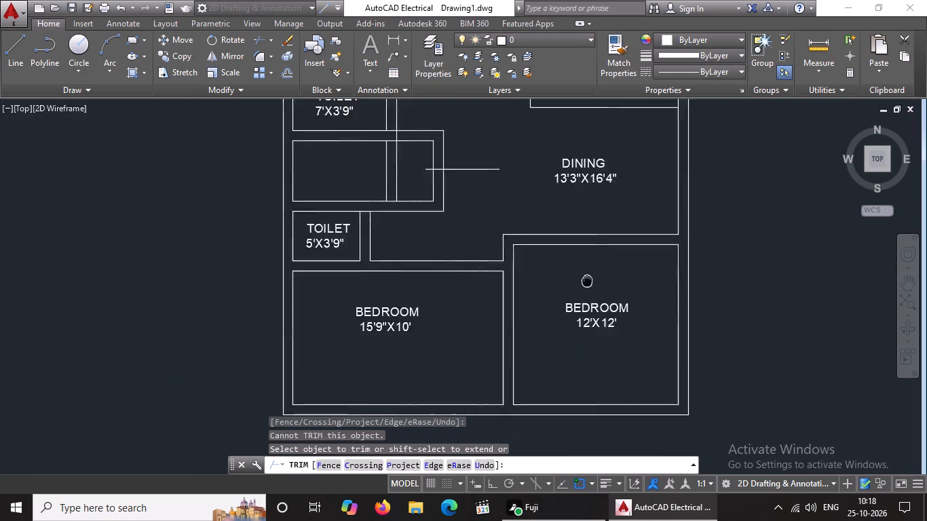
{"action": "middle_click_drag", "start_coordinate": [597, 272], "coordinate": [608, 263]}
{"action": "middle_click_drag", "start_coordinate": [608, 263], "coordinate": [581, 343]}
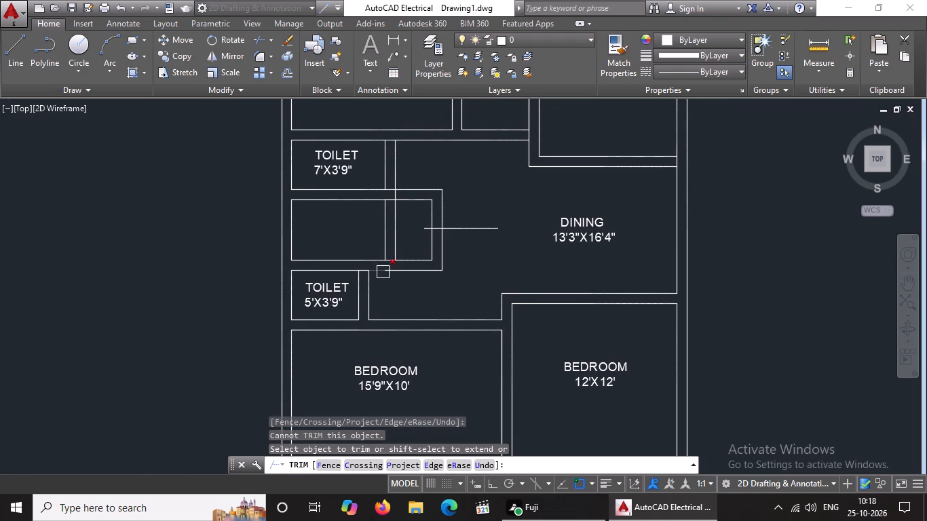
{"action": "scroll", "coordinate": [386, 267], "scroll_direction": "up", "scroll_amount": 2}
{"action": "left_click", "coordinate": [392, 253]}
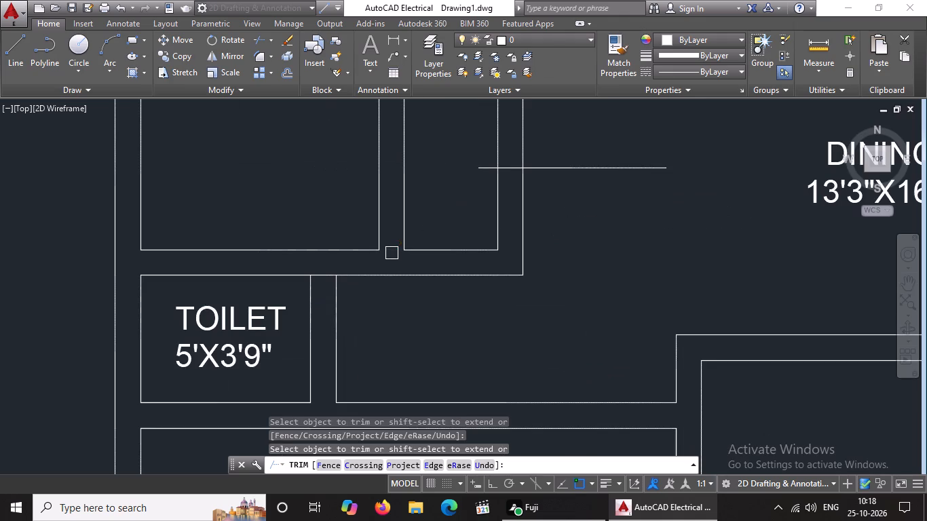
{"action": "left_click", "coordinate": [322, 275]}
Trim the crossing line segments where the partition meets the wall between the 7'X3'9" toilet and the unlabelled middle room.
{"action": "scroll", "coordinate": [421, 281], "scroll_direction": "down", "scroll_amount": 2}
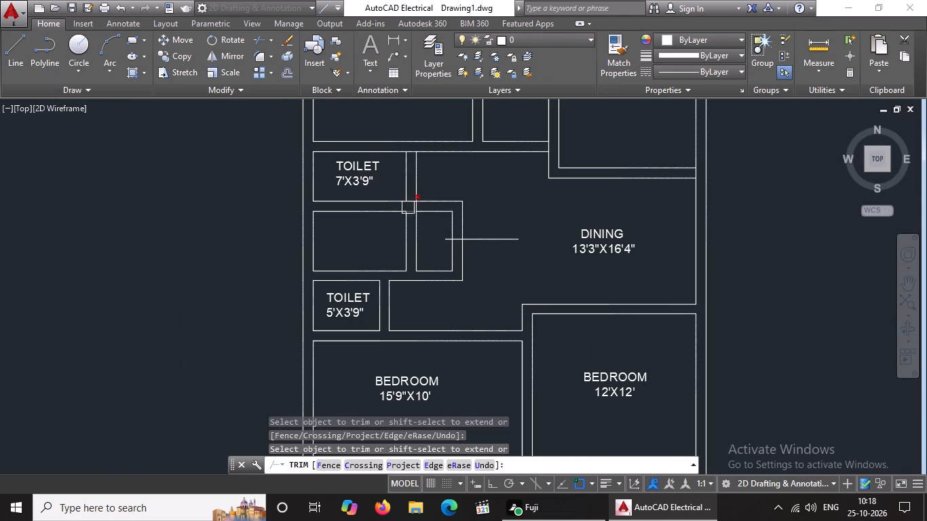
{"action": "middle_click", "coordinate": [459, 247]}
{"action": "middle_click_drag", "start_coordinate": [465, 249], "coordinate": [514, 301]}
{"action": "scroll", "coordinate": [464, 272], "scroll_direction": "up", "scroll_amount": 2}
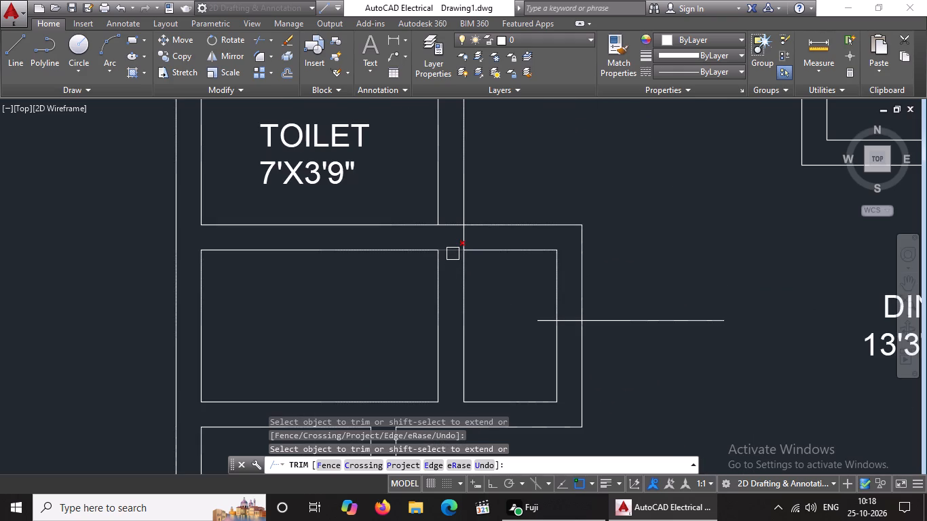
{"action": "left_click", "coordinate": [453, 252]}
{"action": "left_click", "coordinate": [461, 239]}
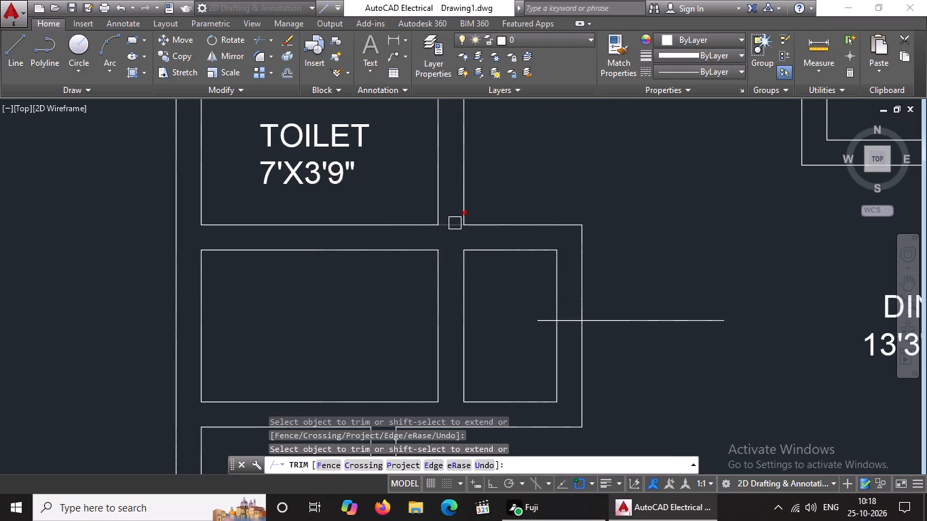
{"action": "left_click", "coordinate": [455, 223]}
{"action": "scroll", "coordinate": [458, 255], "scroll_direction": "down", "scroll_amount": 3}
{"action": "right_click", "coordinate": [458, 255]}
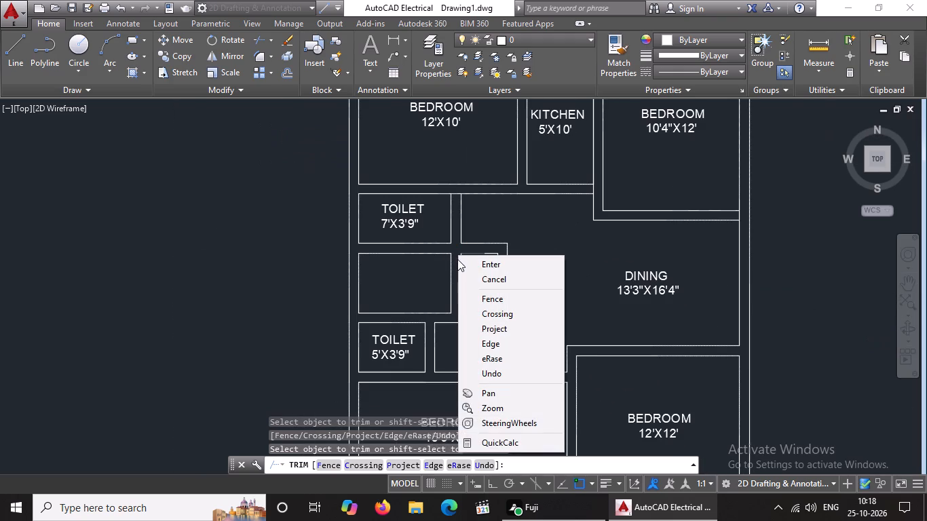
{"action": "scroll", "coordinate": [443, 265], "scroll_direction": "down", "scroll_amount": 3}
{"action": "left_click", "coordinate": [485, 262]}
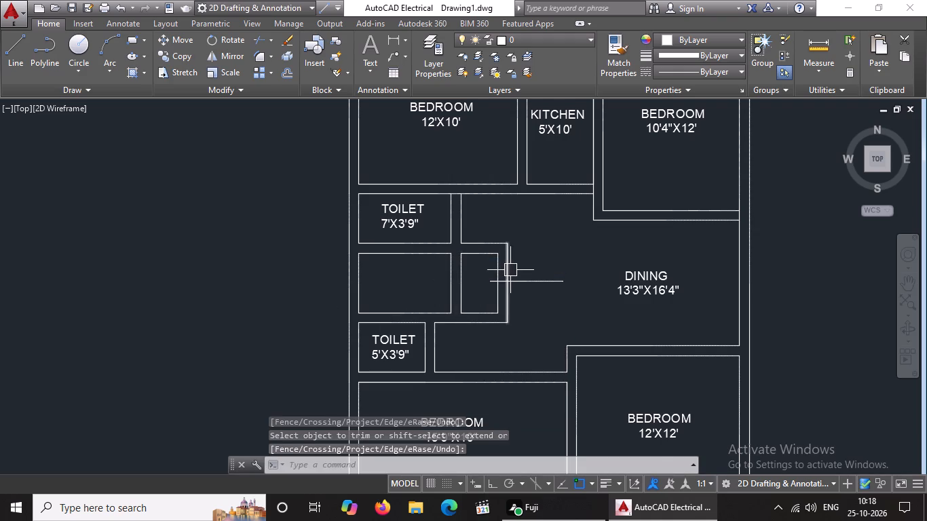
Trim the leftover segments closing the wall ends between the 10'4"X12' bedroom and dining area and at the kitchen's lower corner.
{"action": "middle_click_drag", "start_coordinate": [495, 273], "coordinate": [409, 292]}
{"action": "key", "text": "Escape"}
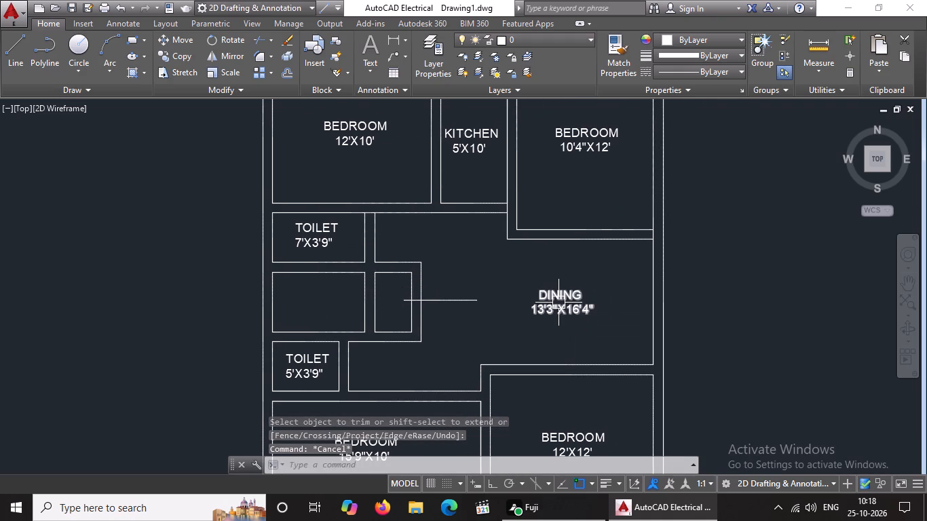
{"action": "type", "text": "TR"}
{"action": "key", "text": "Return"}
{"action": "key", "text": "Return"}
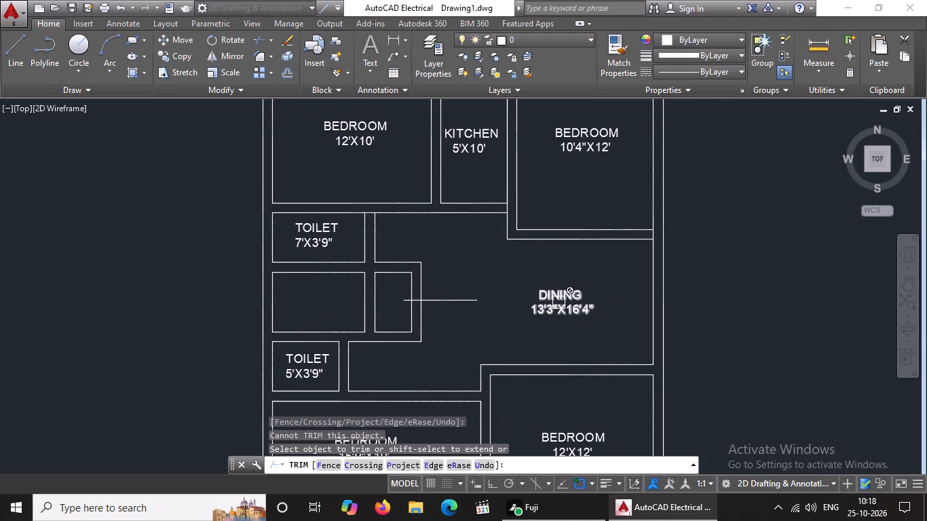
{"action": "scroll", "coordinate": [654, 221], "scroll_direction": "up", "scroll_amount": 2}
{"action": "left_click", "coordinate": [647, 253]}
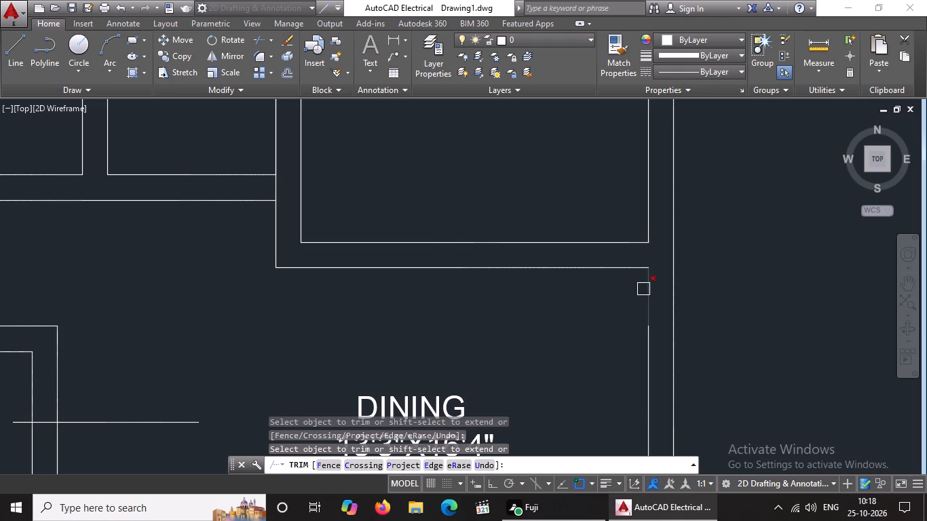
{"action": "scroll", "coordinate": [643, 289], "scroll_direction": "down", "scroll_amount": 4}
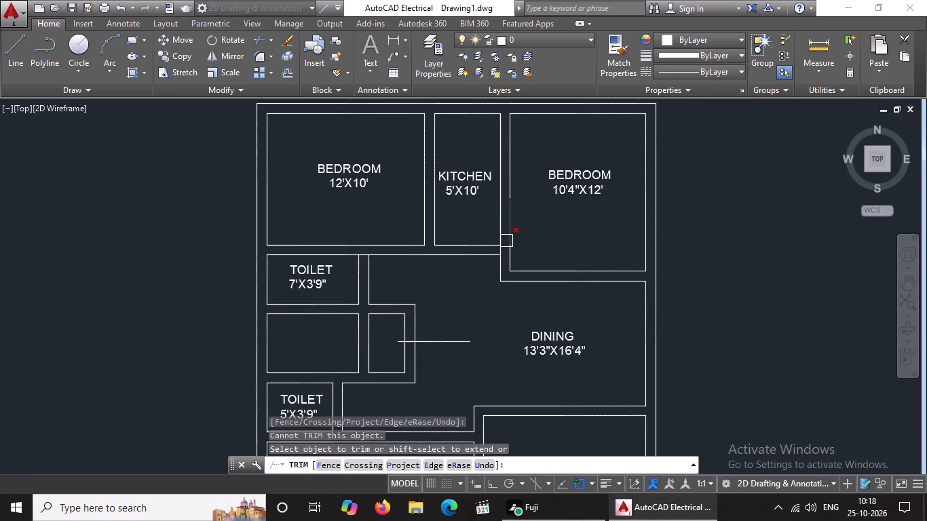
{"action": "scroll", "coordinate": [497, 258], "scroll_direction": "up", "scroll_amount": 3}
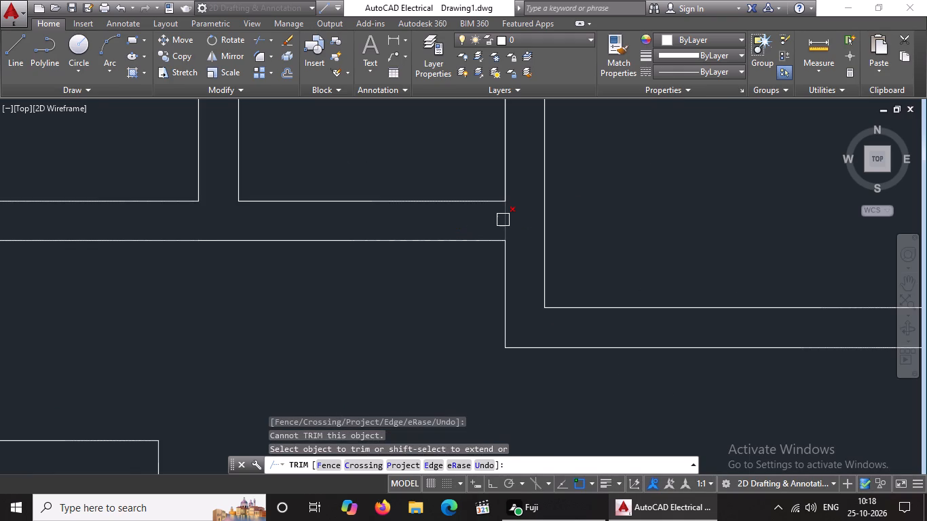
{"action": "left_click", "coordinate": [503, 220]}
{"action": "scroll", "coordinate": [549, 246], "scroll_direction": "down", "scroll_amount": 6}
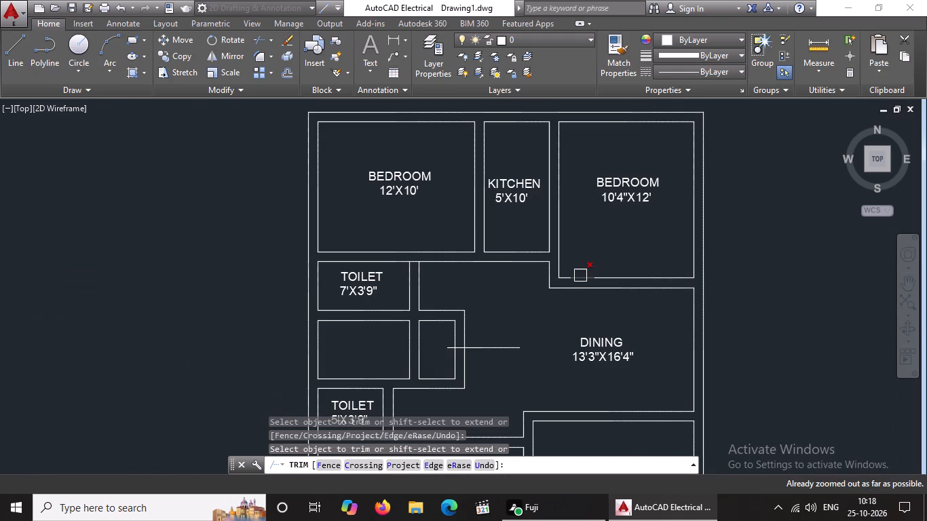
Examine the whole floor plan for wall junctions that still need trimming.
{"action": "middle_click_drag", "start_coordinate": [580, 272], "coordinate": [677, 285]}
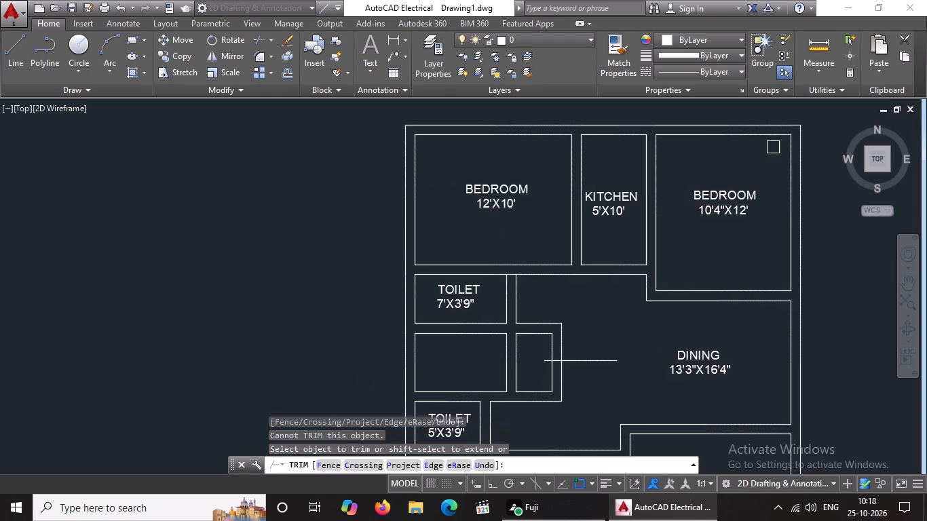
{"action": "middle_click_drag", "start_coordinate": [630, 293], "coordinate": [595, 219]}
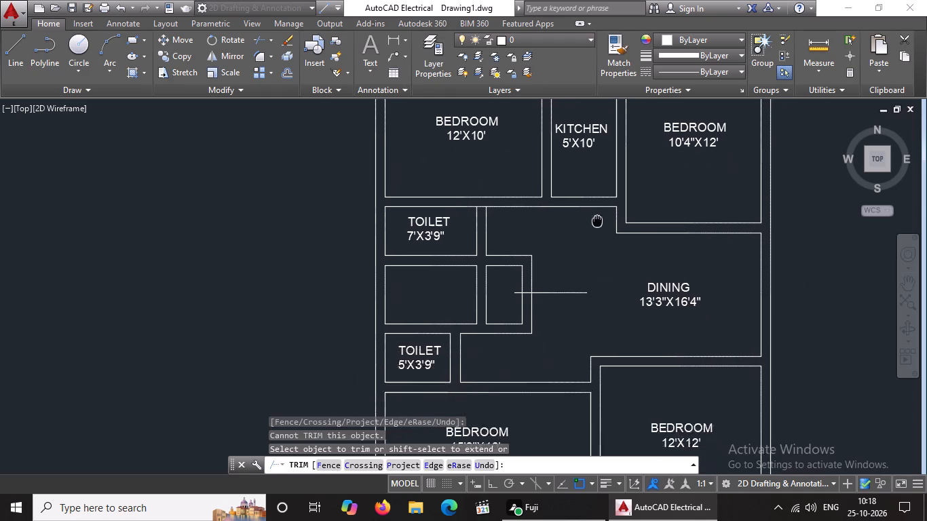
{"action": "middle_click_drag", "start_coordinate": [595, 219], "coordinate": [578, 196]}
{"action": "middle_click_drag", "start_coordinate": [649, 272], "coordinate": [630, 239]}
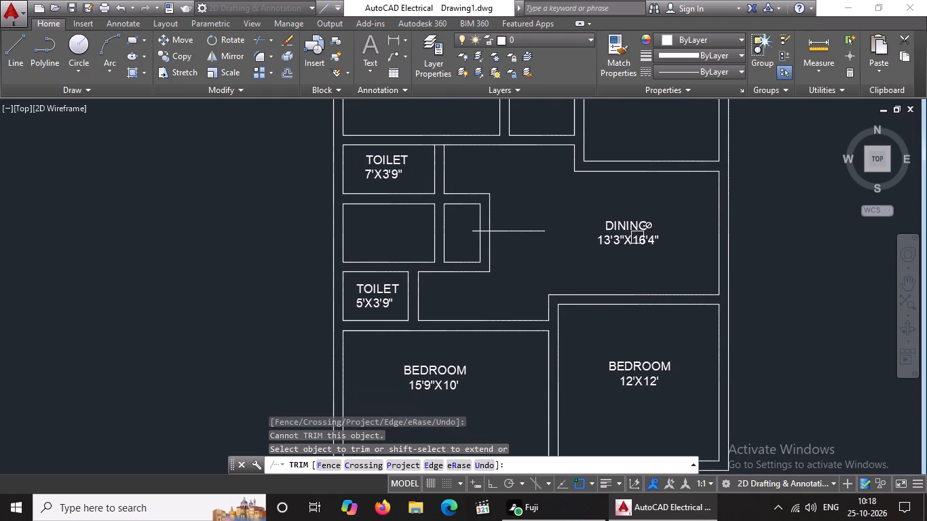
{"action": "scroll", "coordinate": [654, 208], "scroll_direction": "down", "scroll_amount": 3}
{"action": "middle_click_drag", "start_coordinate": [599, 237], "coordinate": [594, 264]}
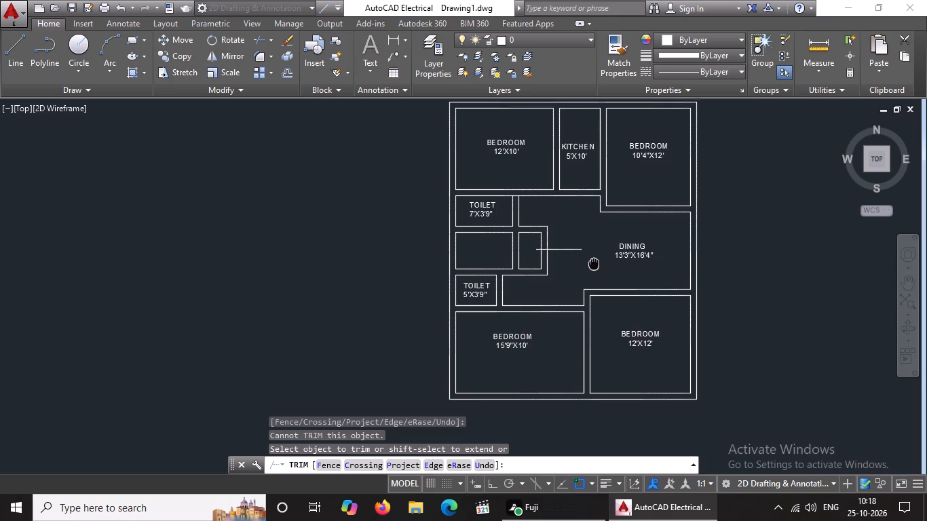
{"action": "middle_click_drag", "start_coordinate": [594, 264], "coordinate": [499, 292]}
{"action": "key", "text": "Escape"}
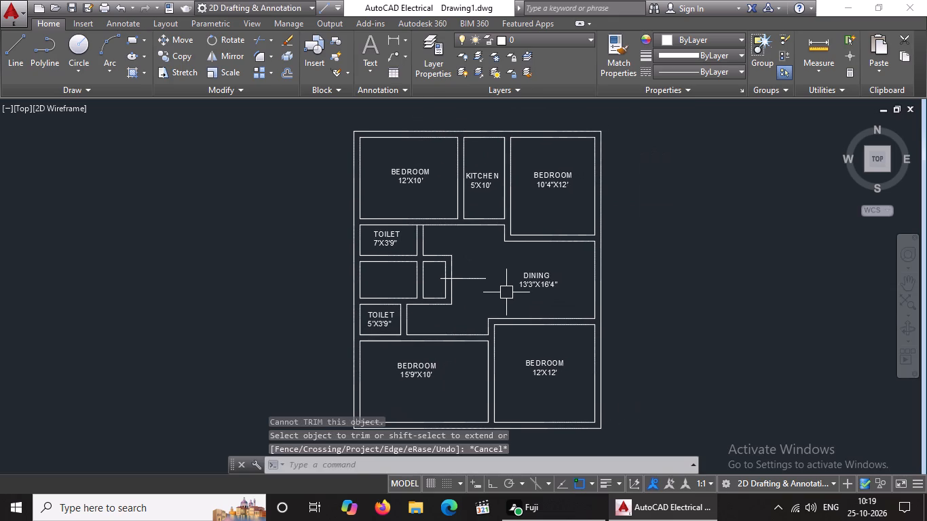
Open the tool palettes.
{"action": "type", "text": "TP"}
{"action": "key", "text": "Return"}
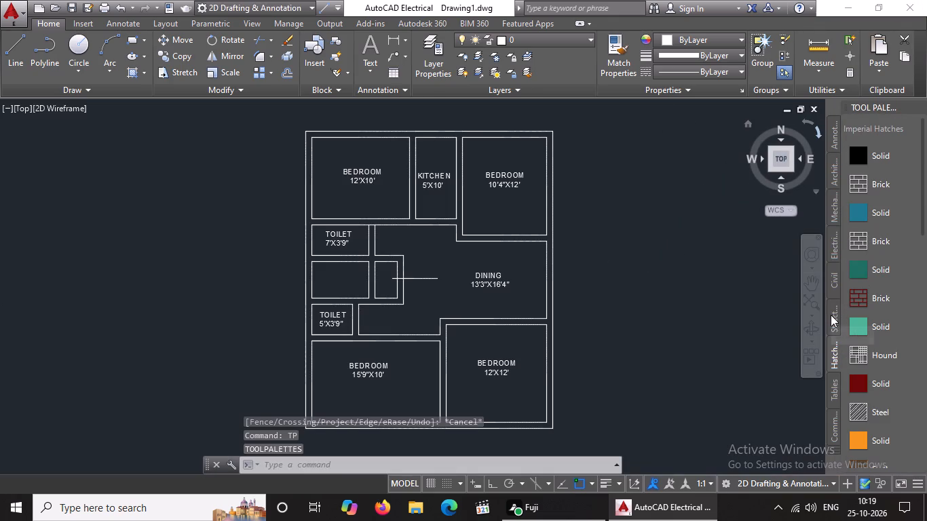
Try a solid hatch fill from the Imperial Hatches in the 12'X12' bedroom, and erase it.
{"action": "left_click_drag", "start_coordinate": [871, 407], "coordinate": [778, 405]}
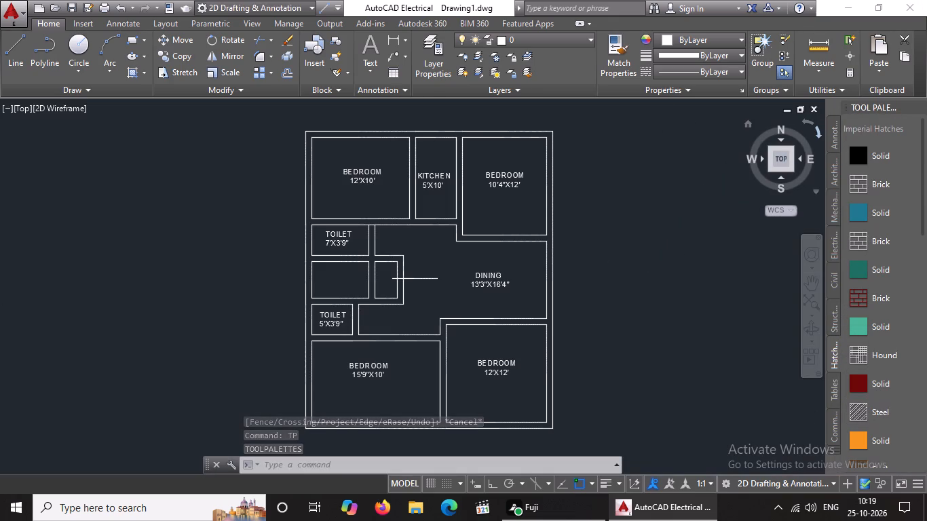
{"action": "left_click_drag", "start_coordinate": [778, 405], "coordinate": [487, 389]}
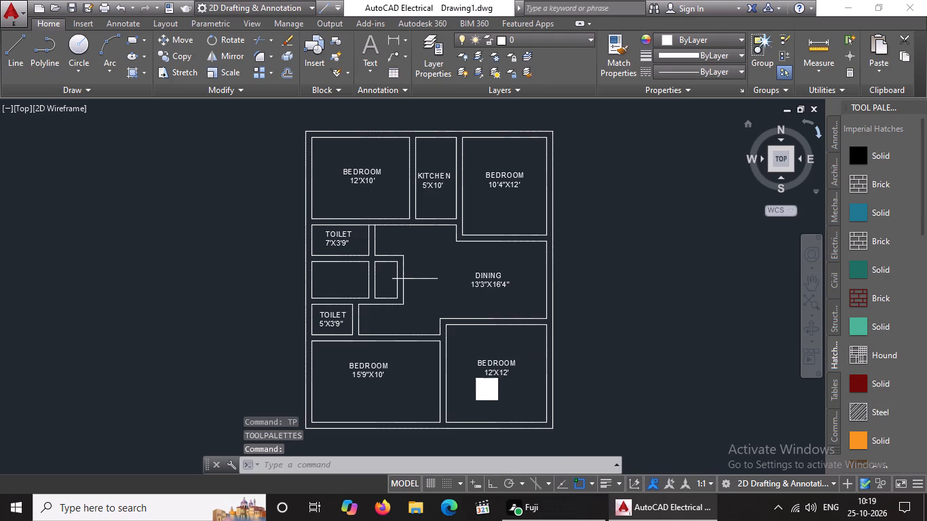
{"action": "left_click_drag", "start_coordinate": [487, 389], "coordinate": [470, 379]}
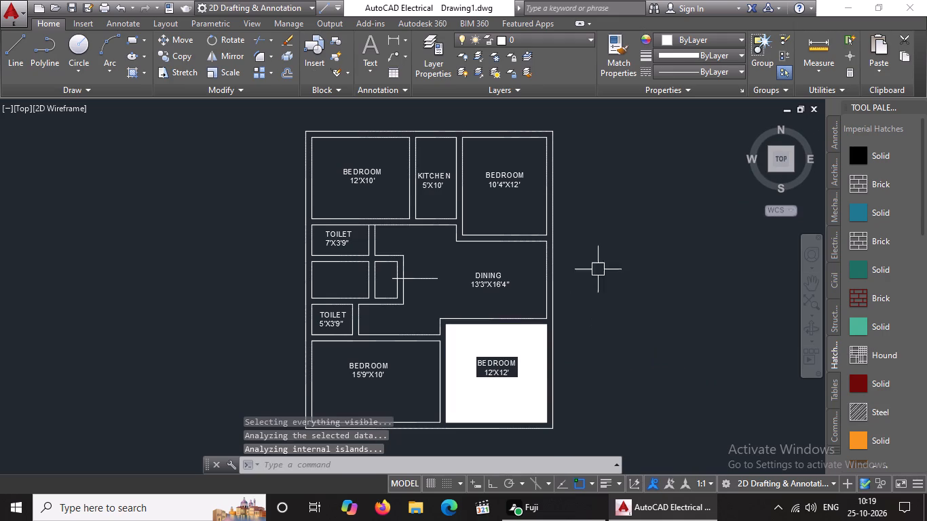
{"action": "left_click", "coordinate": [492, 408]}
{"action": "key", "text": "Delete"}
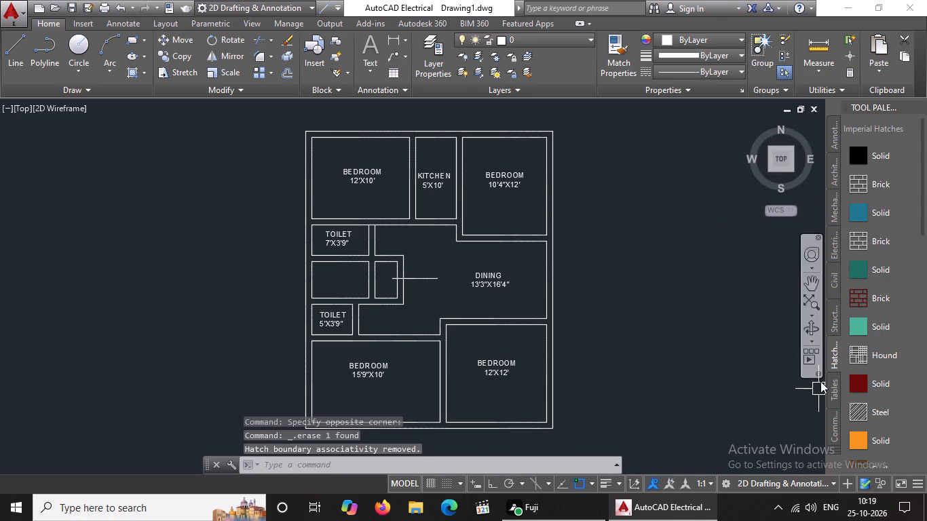
Insert two Door - Imperial blocks from the architectural samples in the empty space east of the floor plan.
{"action": "left_click", "coordinate": [835, 175]}
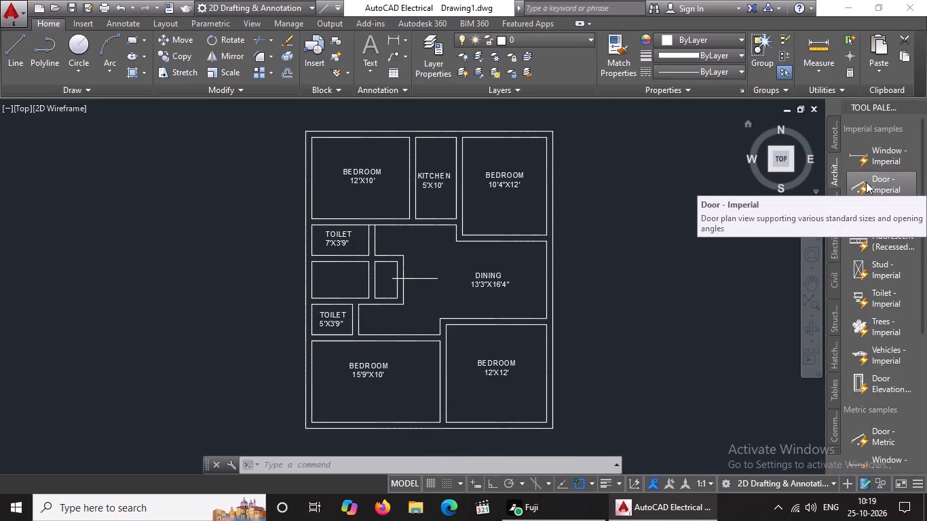
{"action": "double_click", "coordinate": [866, 182]}
{"action": "left_click", "coordinate": [662, 263]}
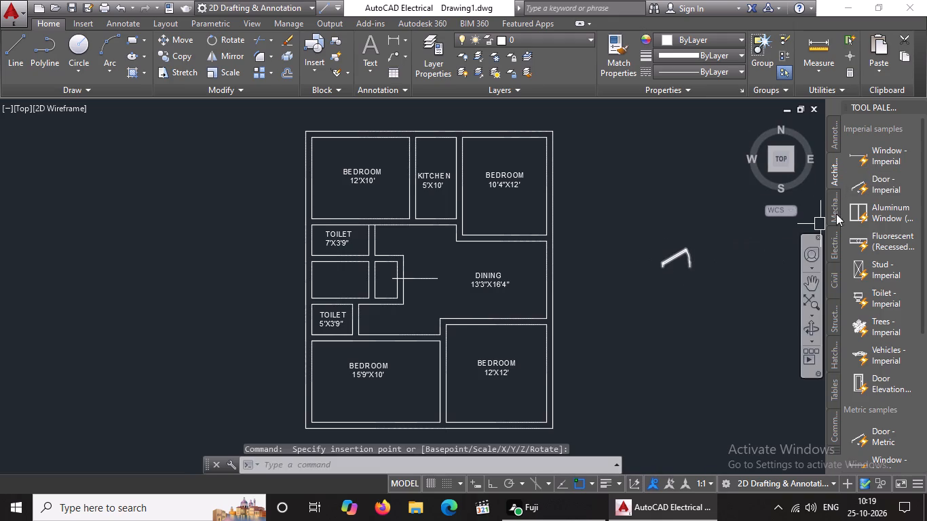
{"action": "left_click_drag", "start_coordinate": [874, 176], "coordinate": [644, 234]}
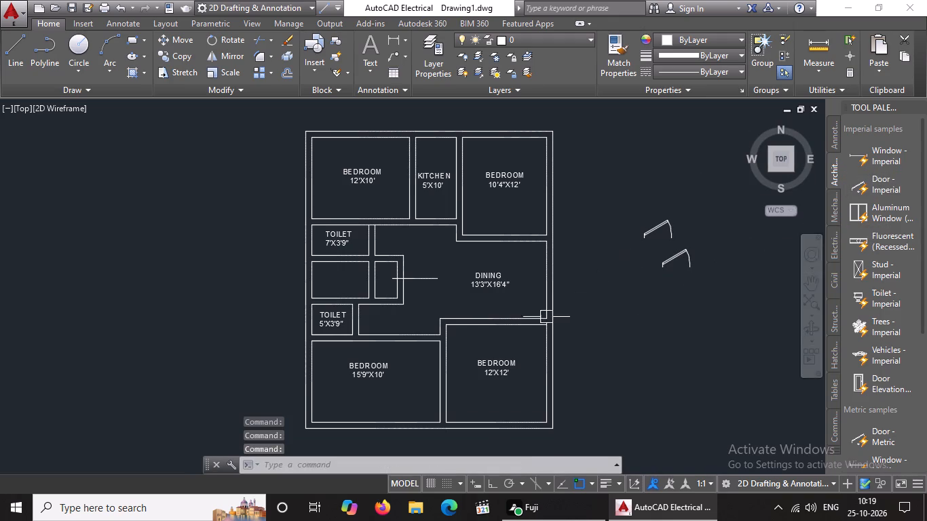
Insert two Door - Metric blocks outside the plan, east of the 12'X12' bedroom and below the imperial doors.
{"action": "double_click", "coordinate": [880, 431]}
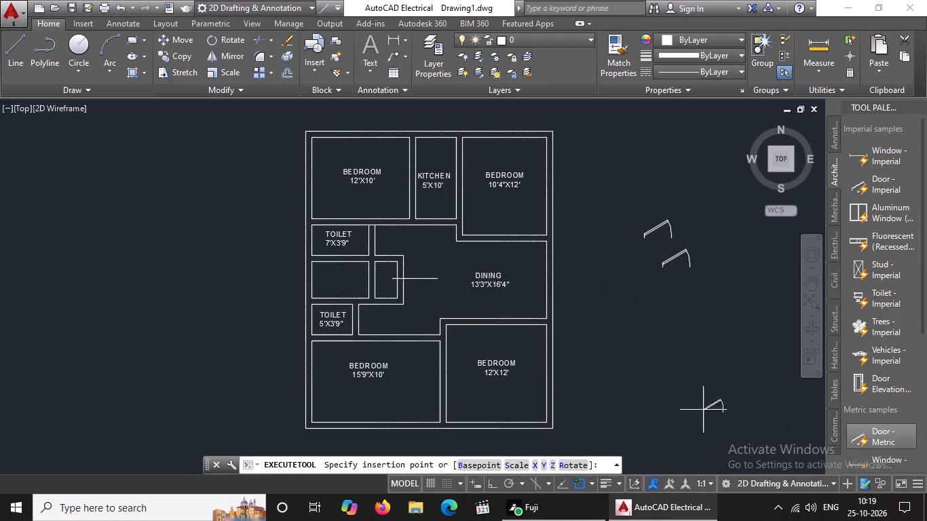
{"action": "left_click", "coordinate": [685, 362]}
{"action": "left_click_drag", "start_coordinate": [872, 429], "coordinate": [686, 387]}
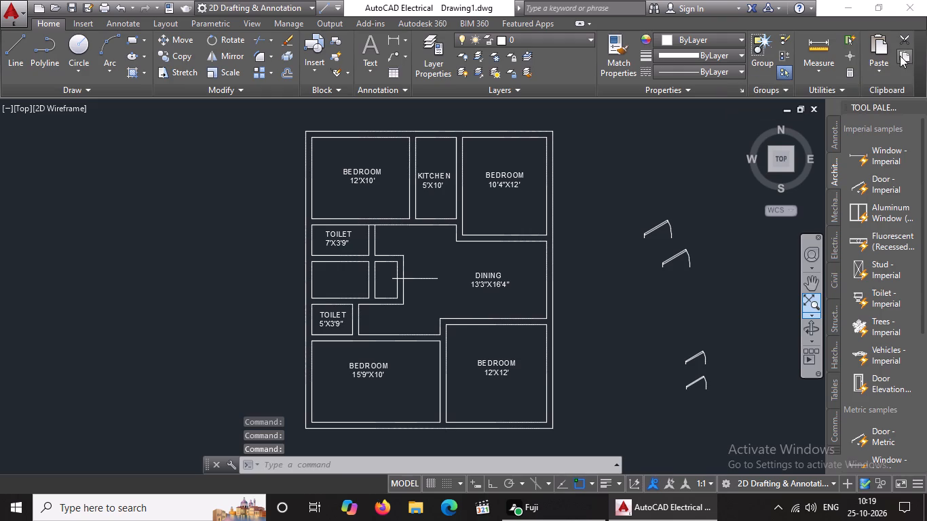
{"action": "left_click", "coordinate": [920, 102]}
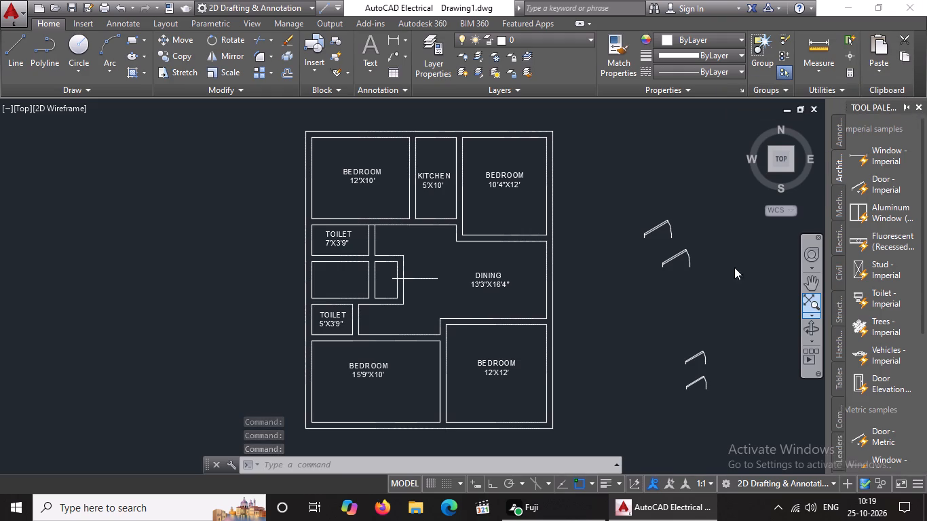
Set the opening angle of both imperial doors to Open 90º.
{"action": "left_click", "coordinate": [643, 232]}
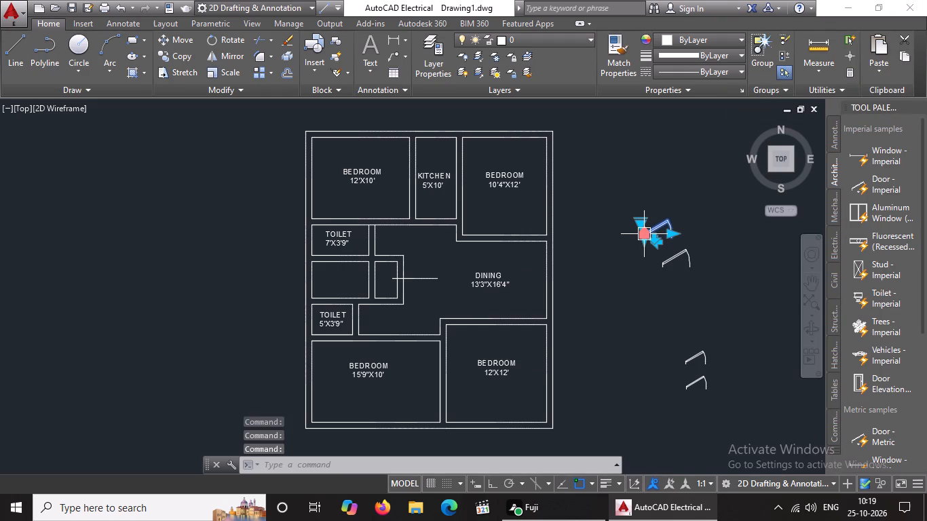
{"action": "scroll", "coordinate": [662, 237], "scroll_direction": "up", "scroll_amount": 2}
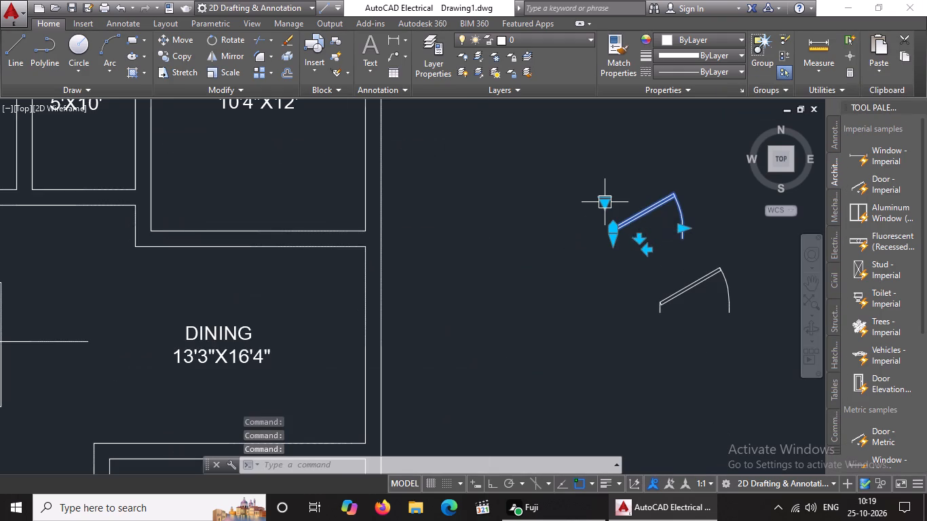
{"action": "left_click", "coordinate": [605, 201]}
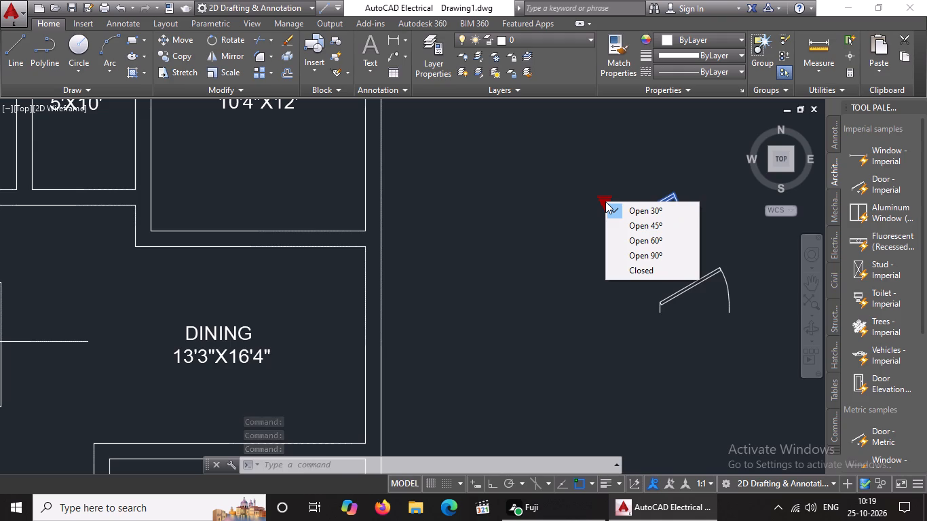
{"action": "left_click", "coordinate": [647, 254]}
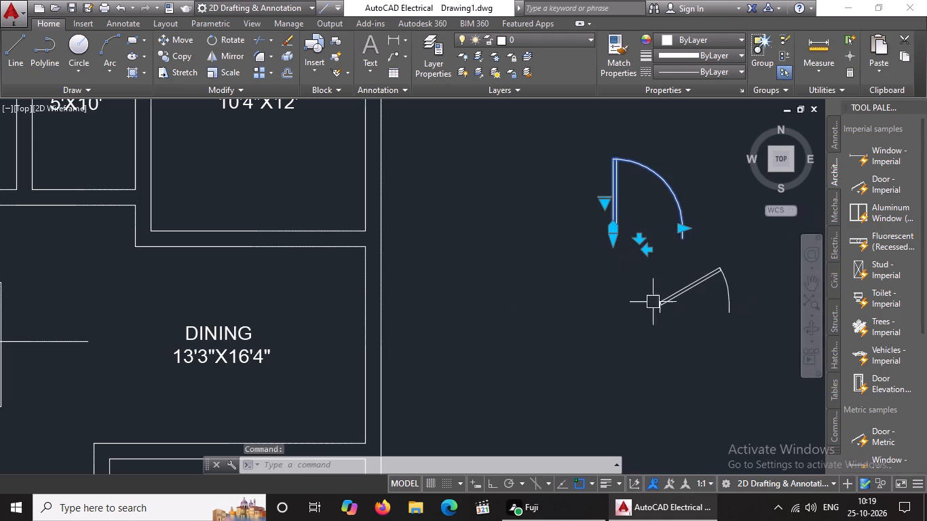
{"action": "left_click", "coordinate": [605, 201]}
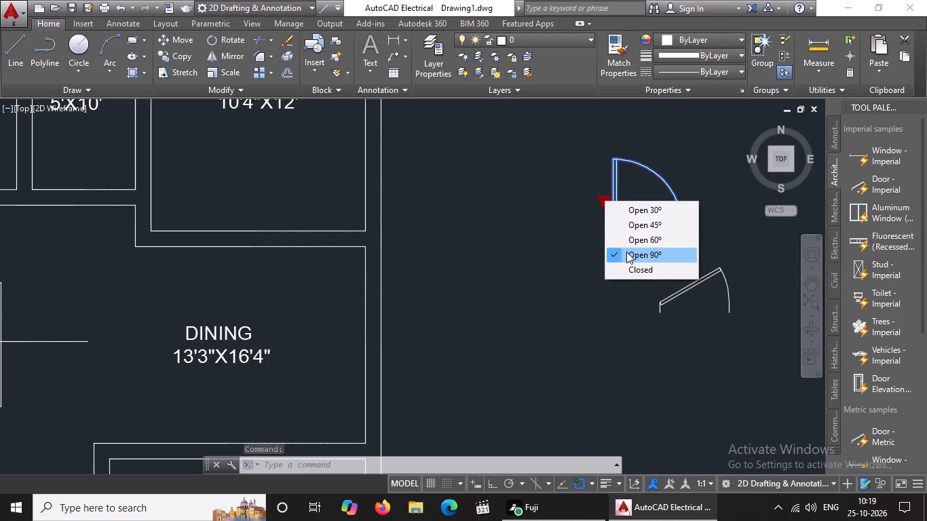
{"action": "left_click", "coordinate": [627, 254]}
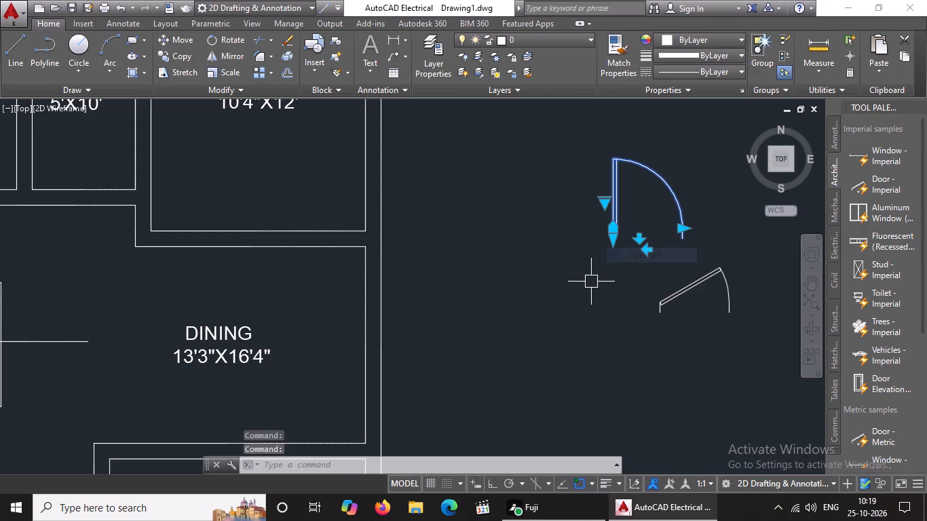
{"action": "scroll", "coordinate": [692, 210], "scroll_direction": "down", "scroll_amount": 2}
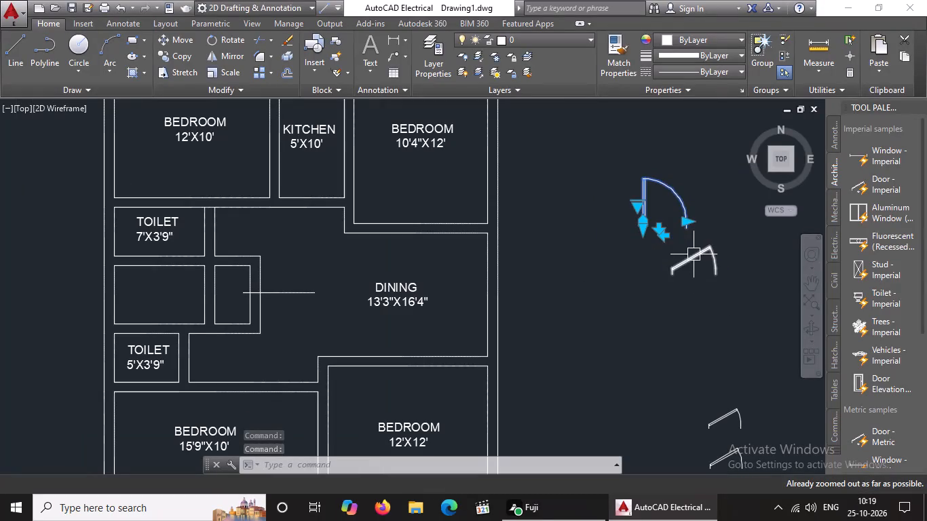
{"action": "left_click", "coordinate": [694, 254]}
{"action": "left_click", "coordinate": [671, 254]}
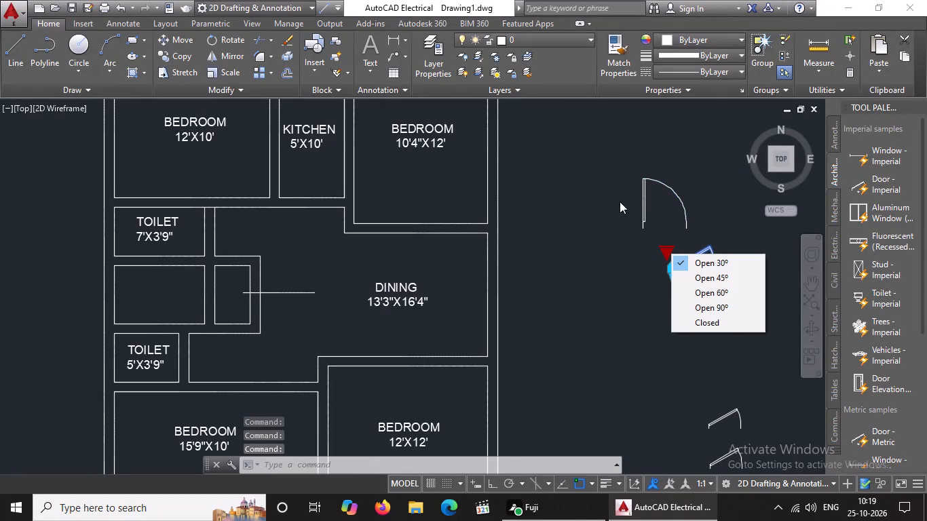
{"action": "left_click", "coordinate": [706, 304]}
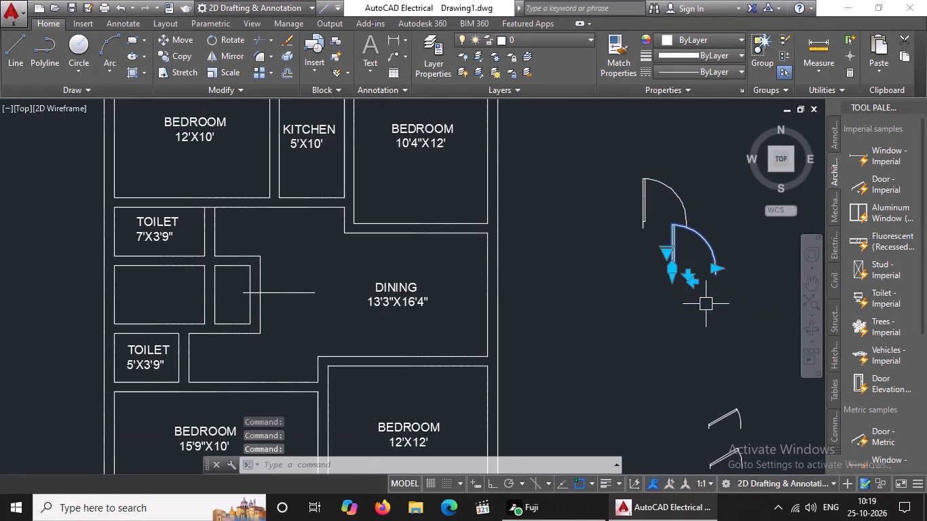
Move the upper metric door closer to the plan, just outside the wall near the dining area's lower corner.
{"action": "scroll", "coordinate": [690, 191], "scroll_direction": "down", "scroll_amount": 3}
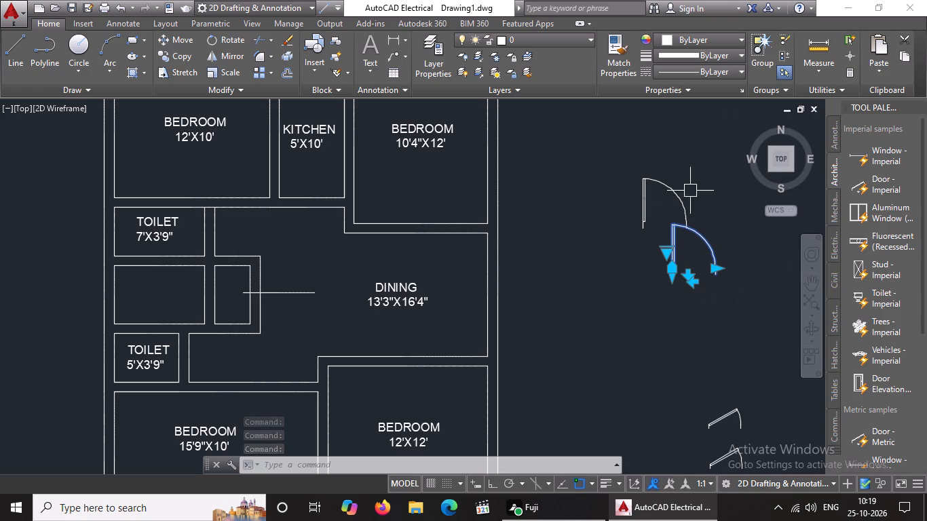
{"action": "scroll", "coordinate": [713, 269], "scroll_direction": "down", "scroll_amount": 3}
{"action": "left_click", "coordinate": [720, 423]}
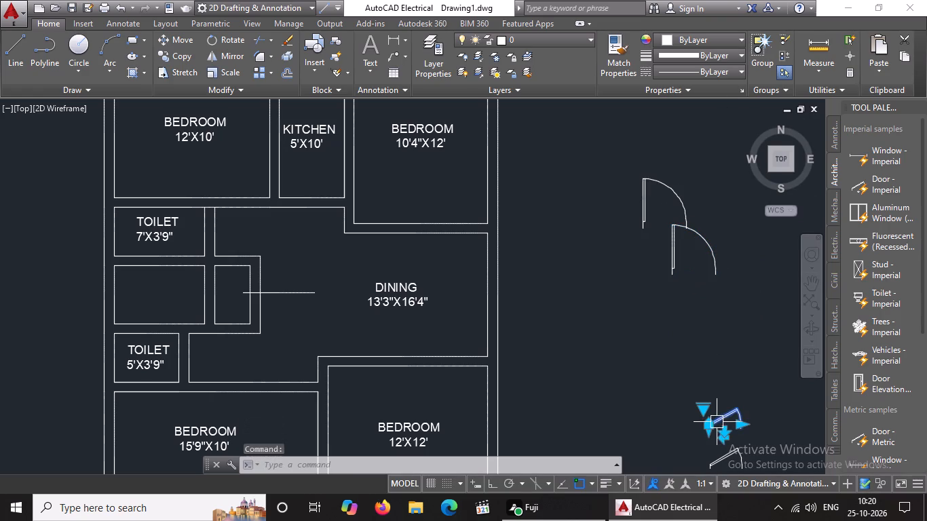
{"action": "left_click", "coordinate": [183, 35]}
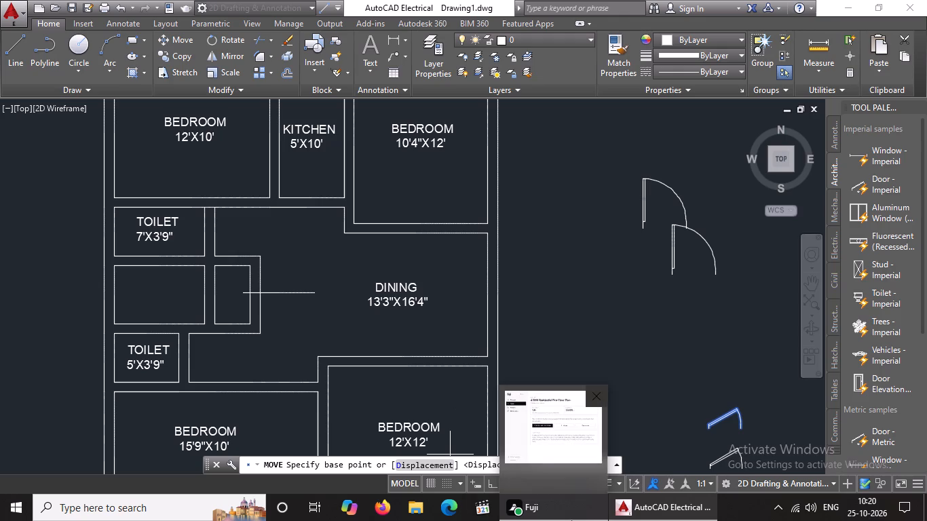
{"action": "left_click", "coordinate": [601, 315]}
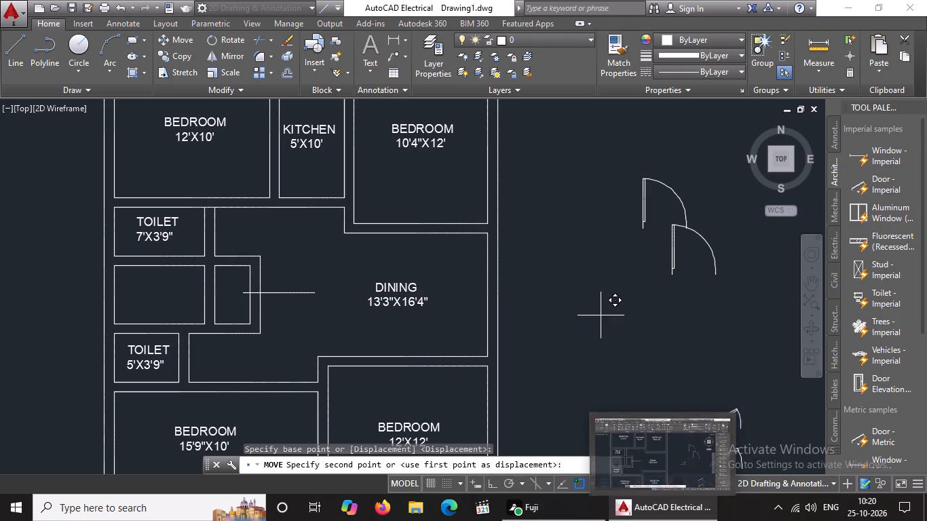
{"action": "left_click", "coordinate": [575, 320]}
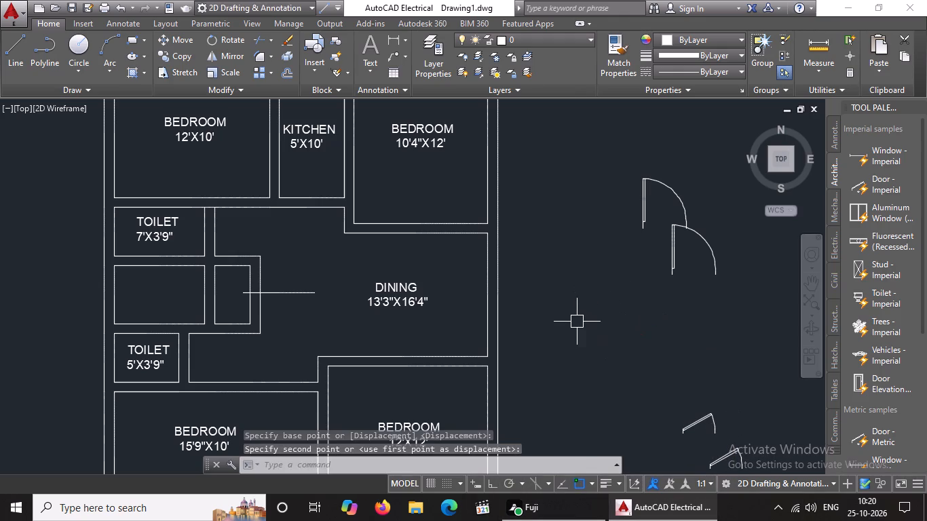
{"action": "left_click", "coordinate": [696, 425]}
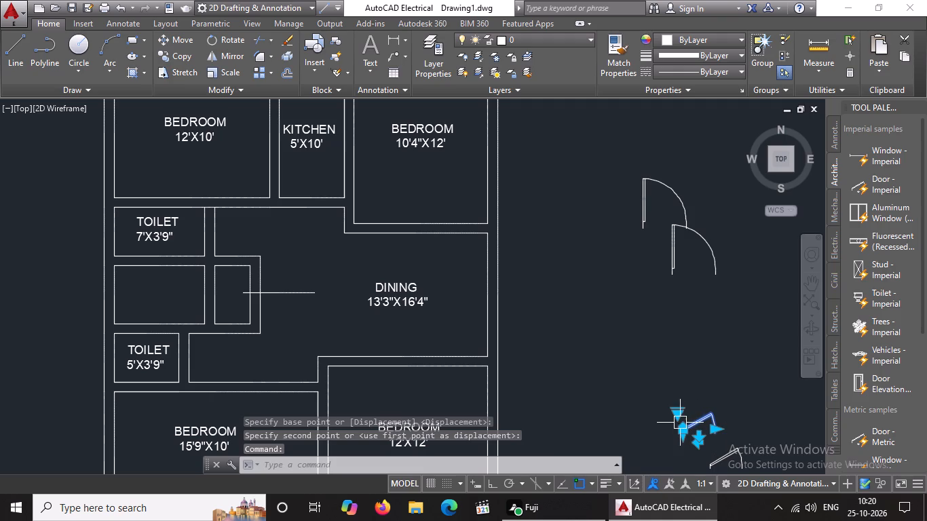
{"action": "left_click", "coordinate": [174, 37]}
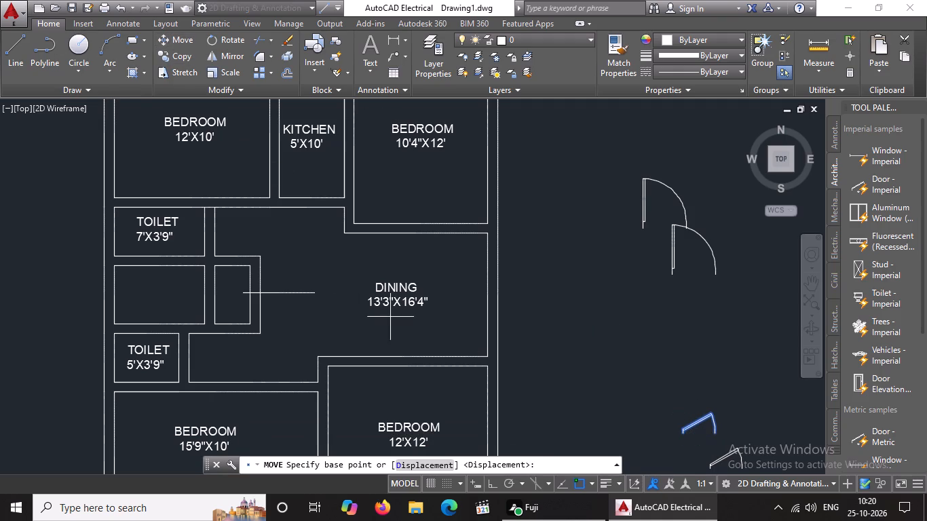
{"action": "left_click", "coordinate": [701, 431]}
{"action": "left_click", "coordinate": [587, 344]}
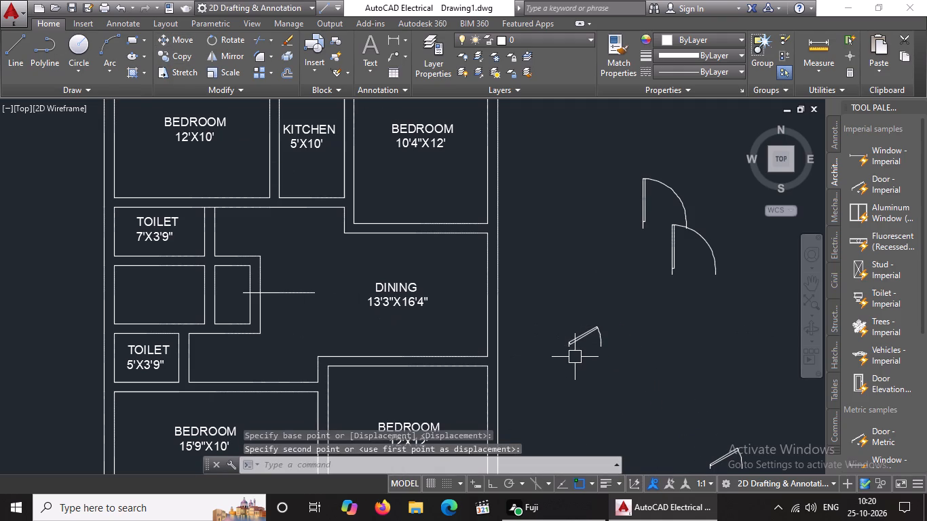
{"action": "key", "text": "Escape"}
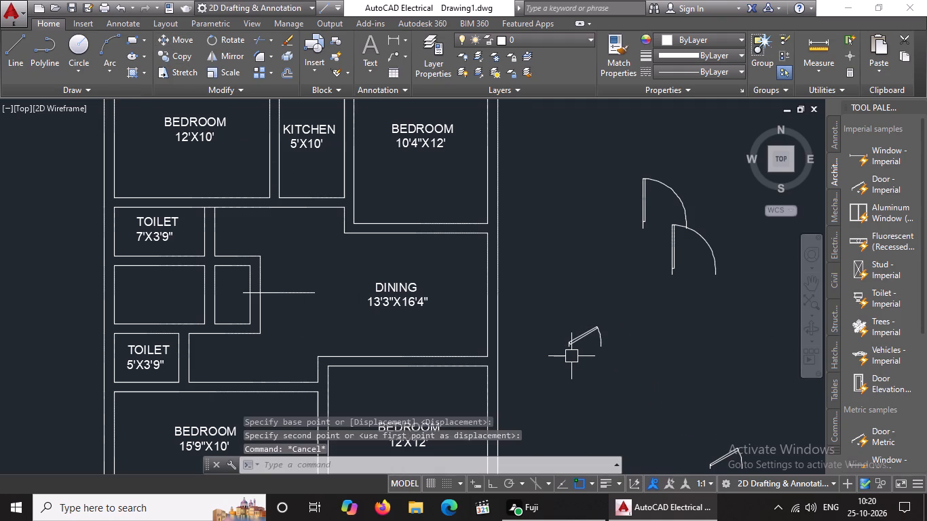
Move the remaining metric door to just below the other metric door beside the plan.
{"action": "left_click", "coordinate": [731, 459]}
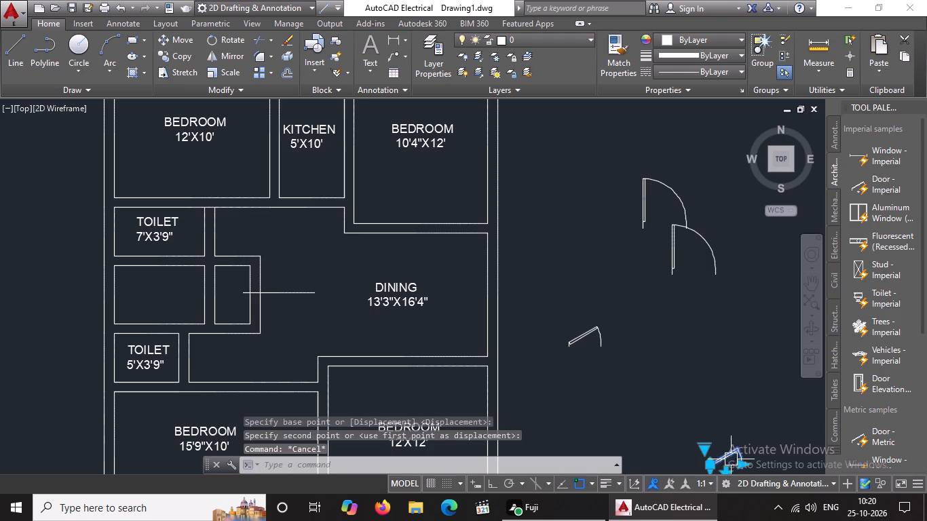
{"action": "left_click", "coordinate": [170, 36]}
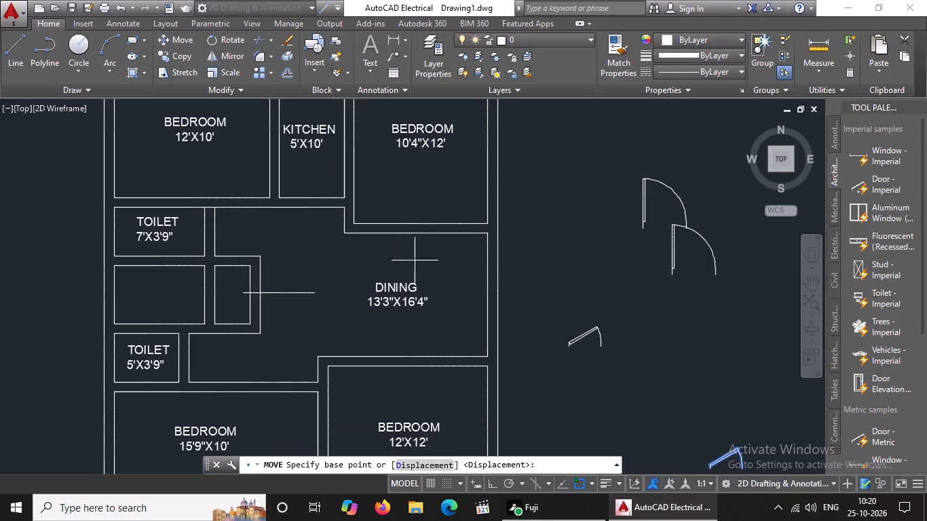
{"action": "left_click", "coordinate": [740, 463]}
{"action": "left_click", "coordinate": [616, 365]}
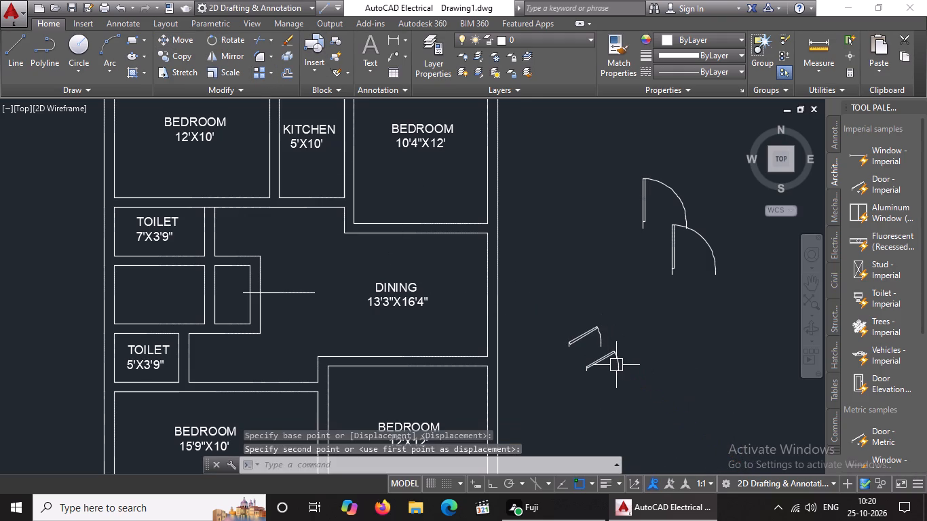
Close the tool palettes.
{"action": "left_click", "coordinate": [917, 106]}
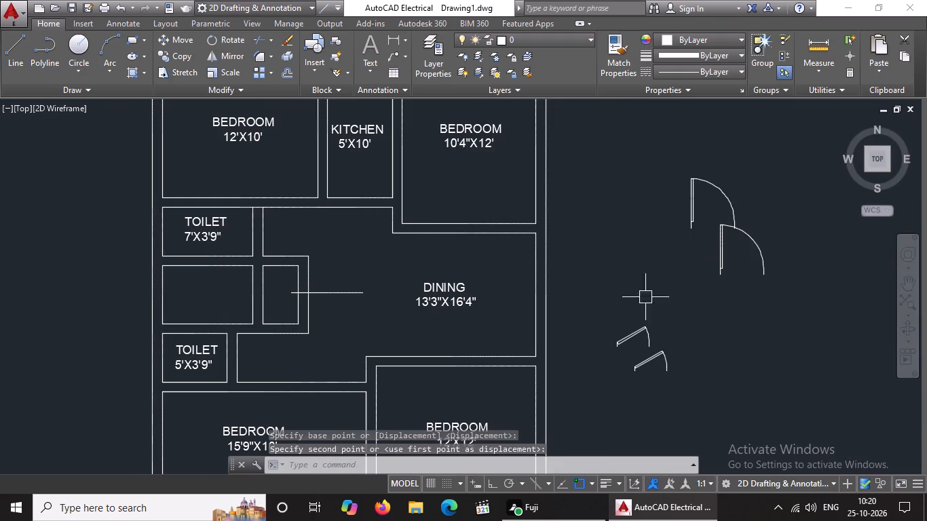
Set the lower metric door's opening angle to Open 90º.
{"action": "left_click", "coordinate": [645, 366]}
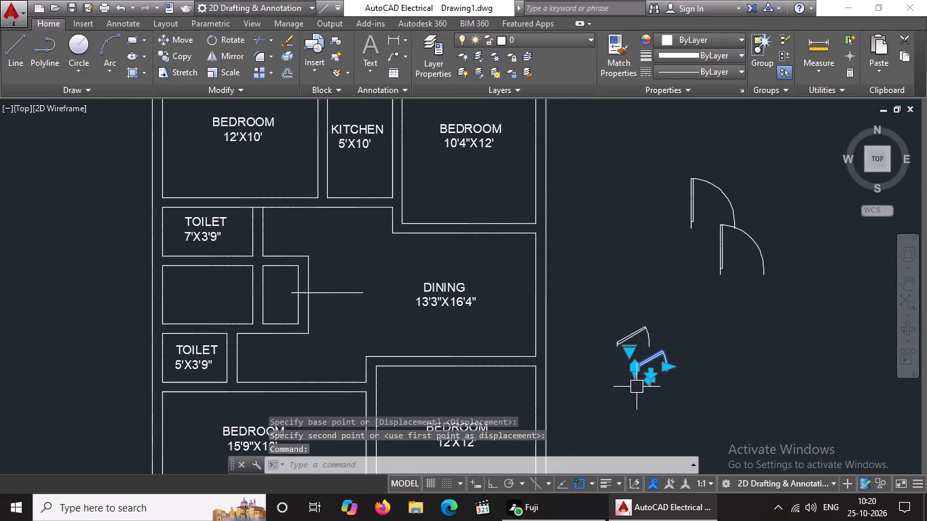
{"action": "left_click", "coordinate": [629, 353]}
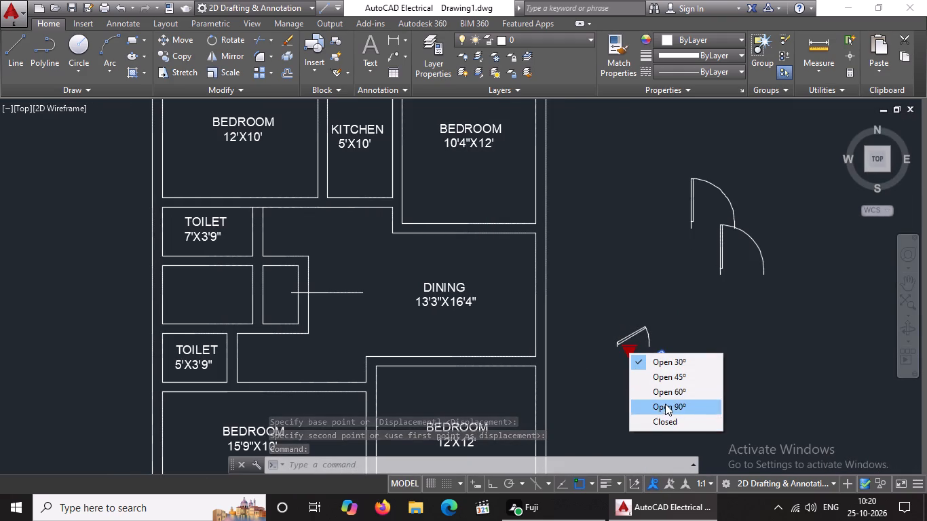
{"action": "left_click", "coordinate": [666, 406]}
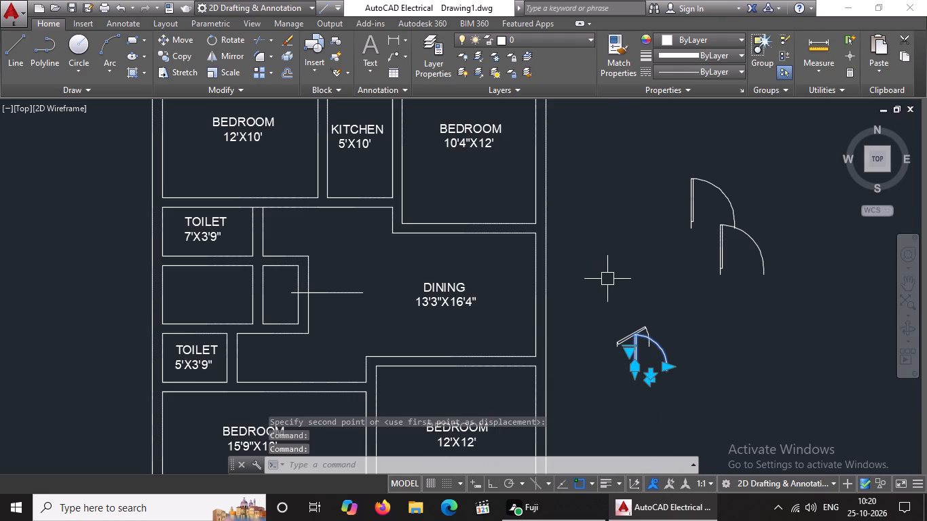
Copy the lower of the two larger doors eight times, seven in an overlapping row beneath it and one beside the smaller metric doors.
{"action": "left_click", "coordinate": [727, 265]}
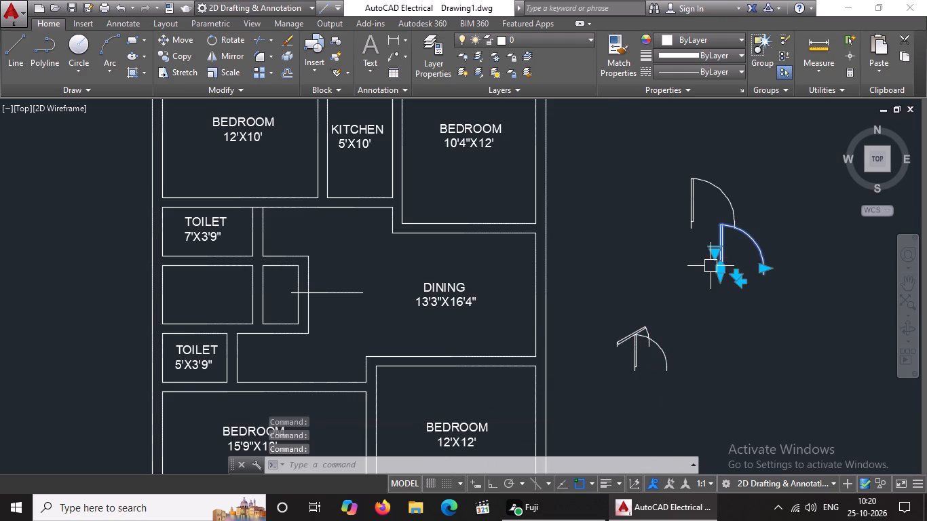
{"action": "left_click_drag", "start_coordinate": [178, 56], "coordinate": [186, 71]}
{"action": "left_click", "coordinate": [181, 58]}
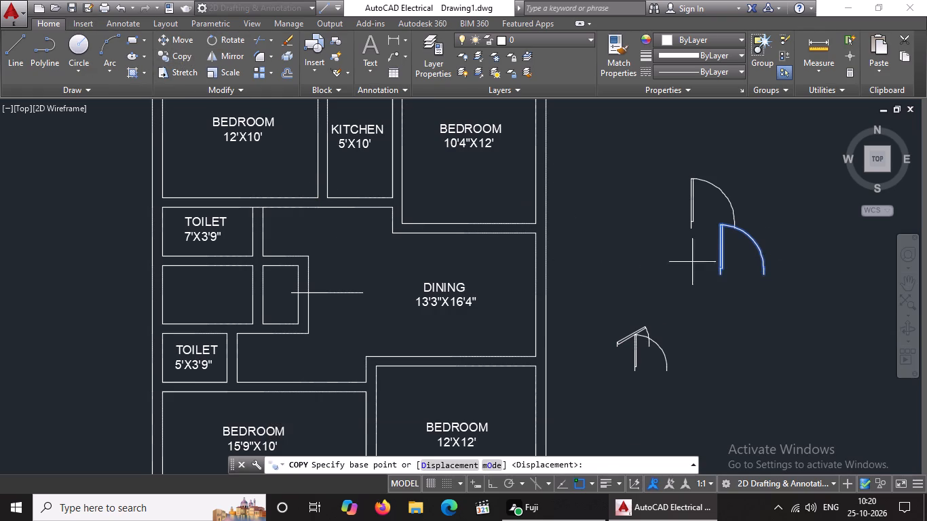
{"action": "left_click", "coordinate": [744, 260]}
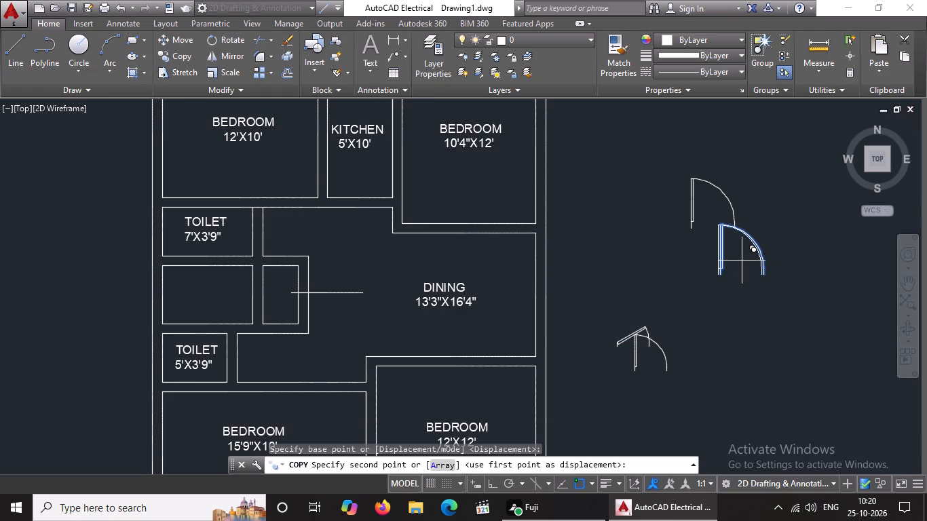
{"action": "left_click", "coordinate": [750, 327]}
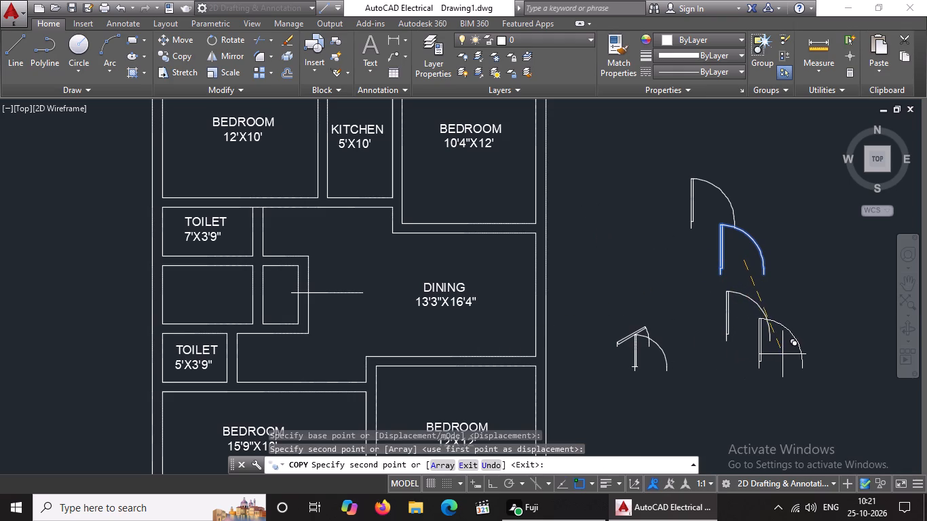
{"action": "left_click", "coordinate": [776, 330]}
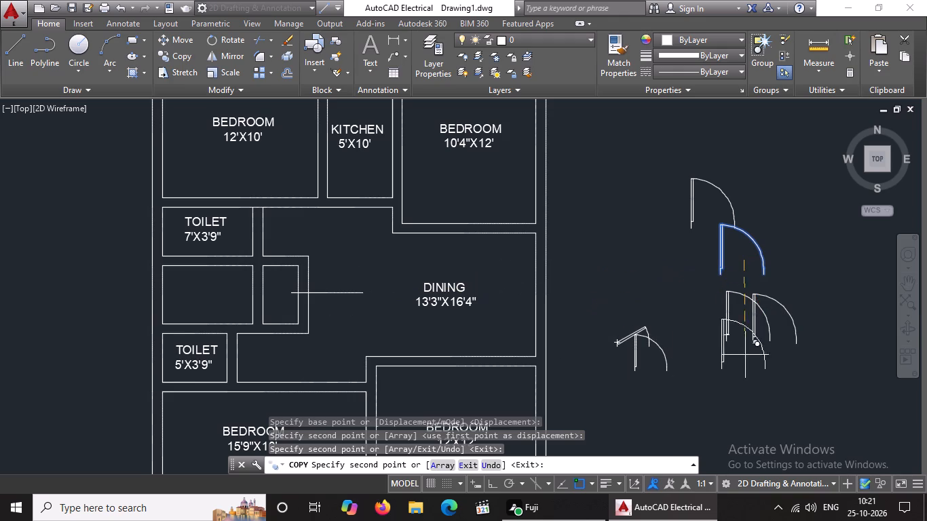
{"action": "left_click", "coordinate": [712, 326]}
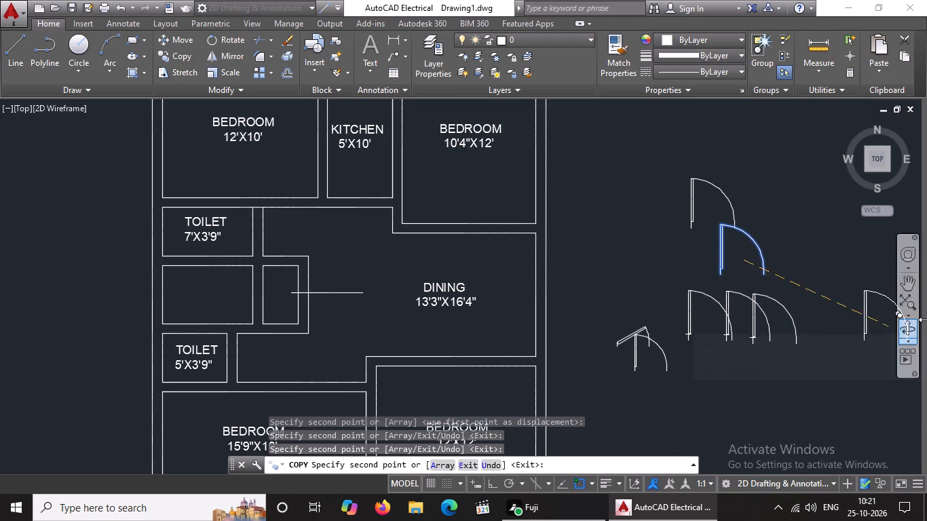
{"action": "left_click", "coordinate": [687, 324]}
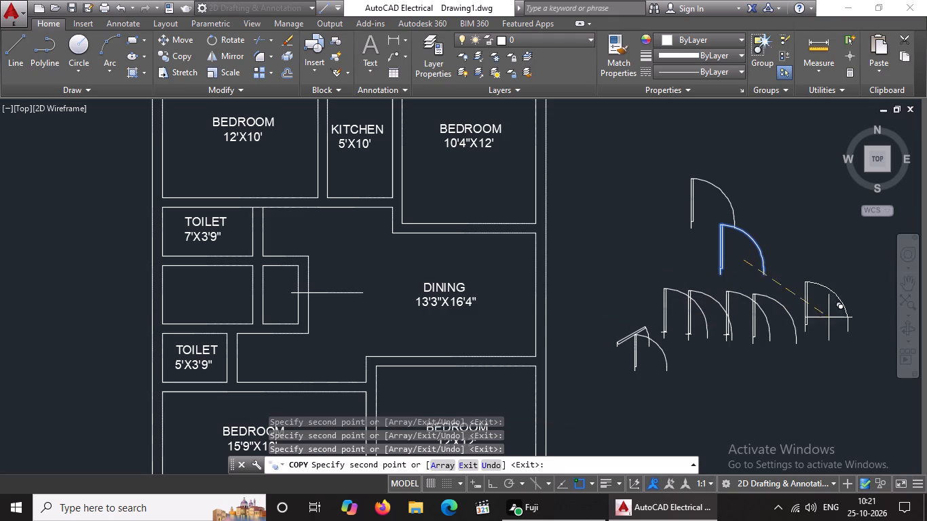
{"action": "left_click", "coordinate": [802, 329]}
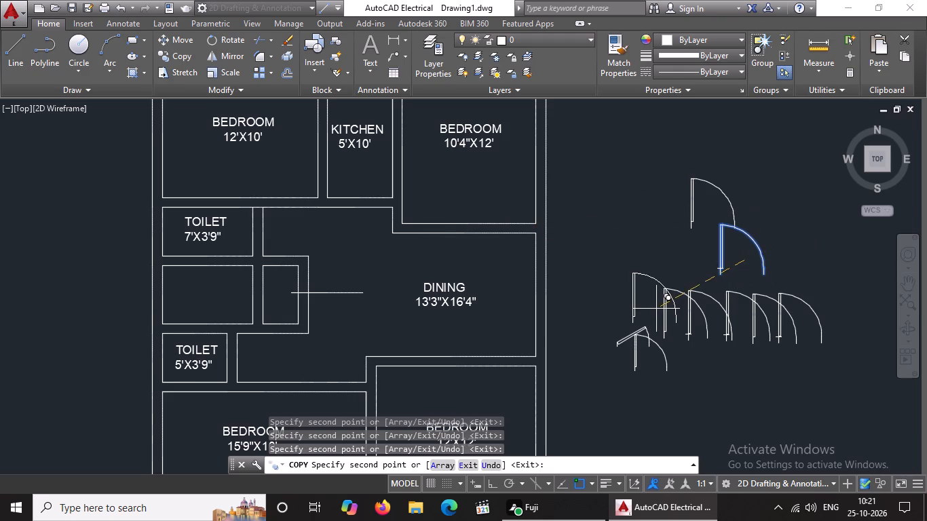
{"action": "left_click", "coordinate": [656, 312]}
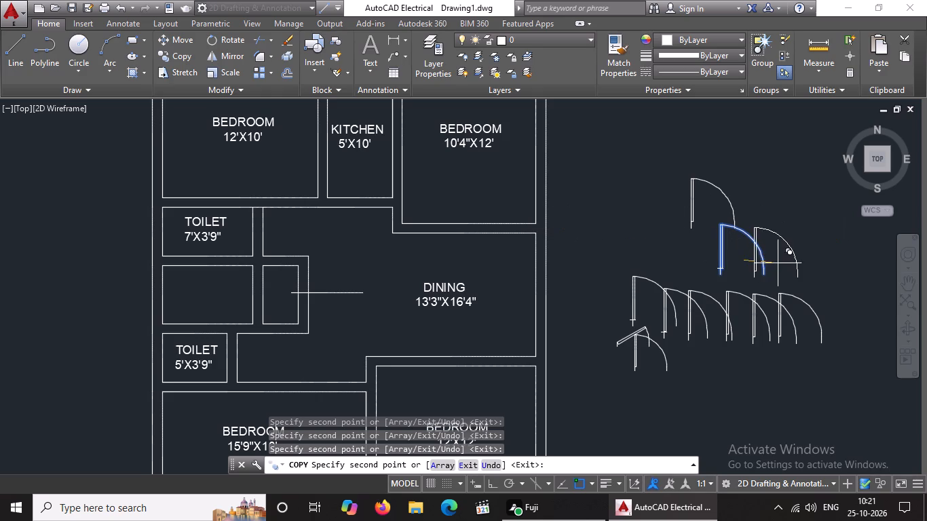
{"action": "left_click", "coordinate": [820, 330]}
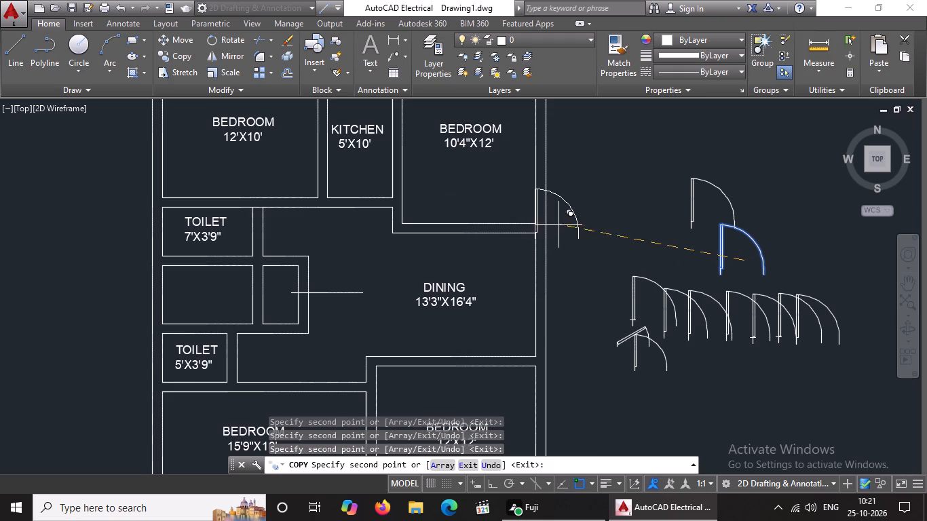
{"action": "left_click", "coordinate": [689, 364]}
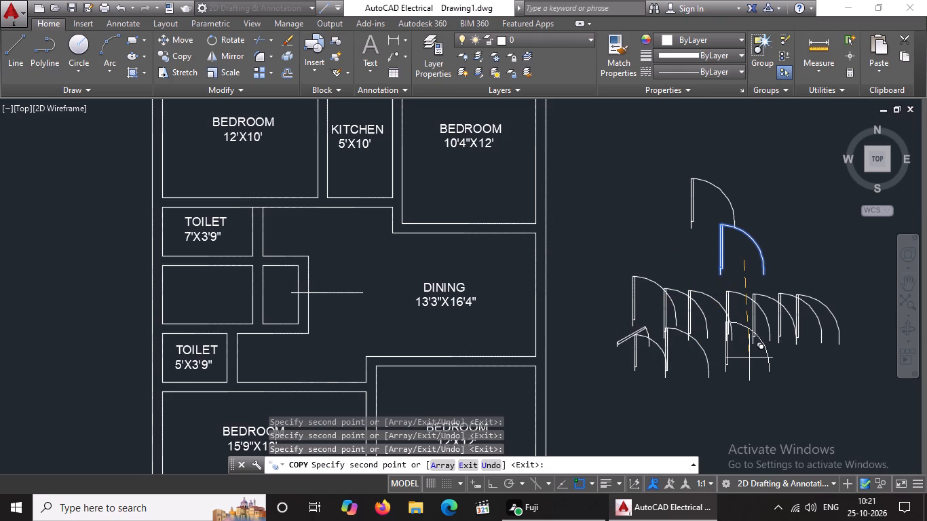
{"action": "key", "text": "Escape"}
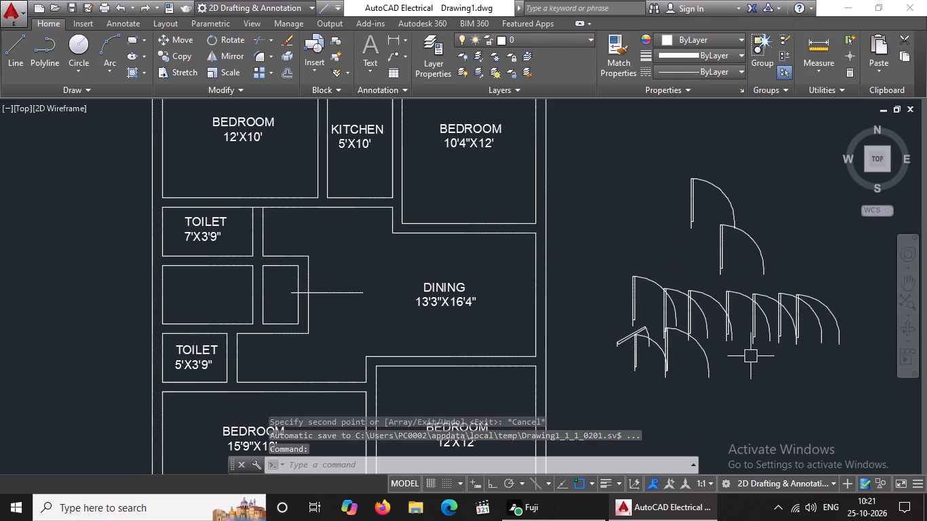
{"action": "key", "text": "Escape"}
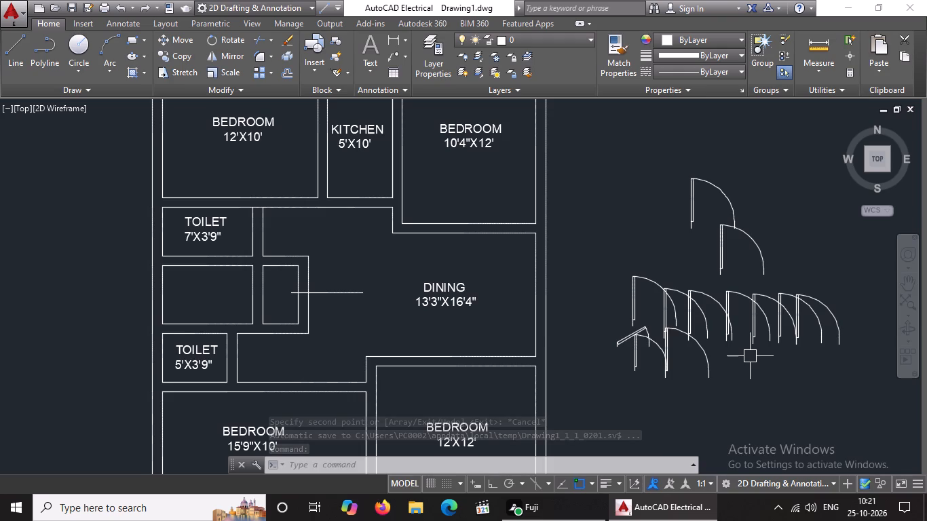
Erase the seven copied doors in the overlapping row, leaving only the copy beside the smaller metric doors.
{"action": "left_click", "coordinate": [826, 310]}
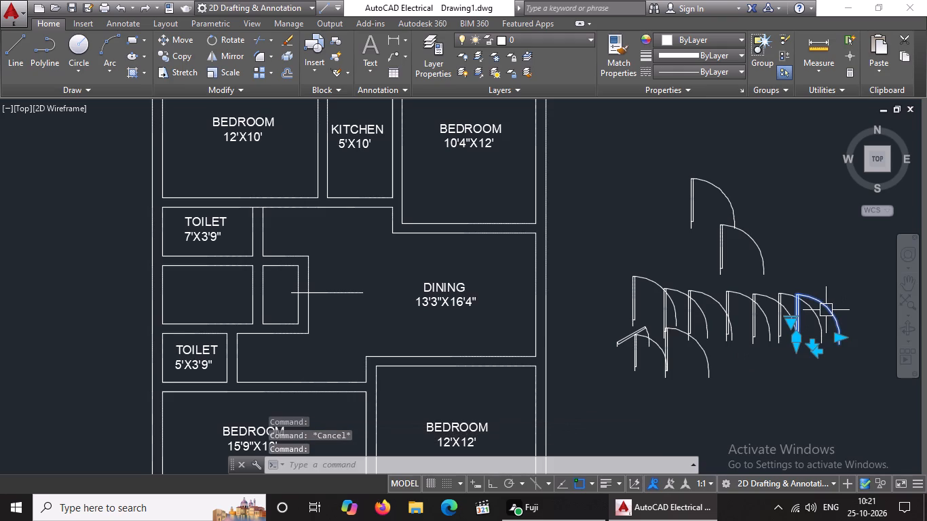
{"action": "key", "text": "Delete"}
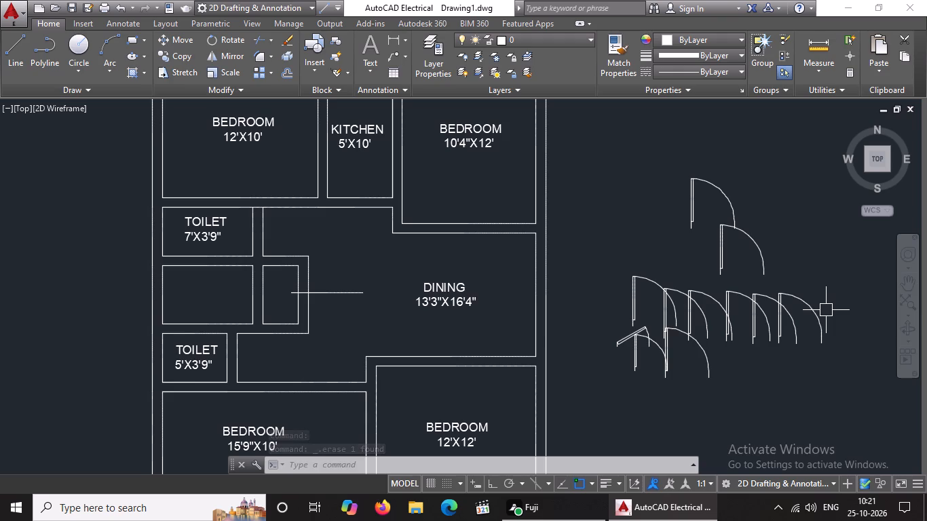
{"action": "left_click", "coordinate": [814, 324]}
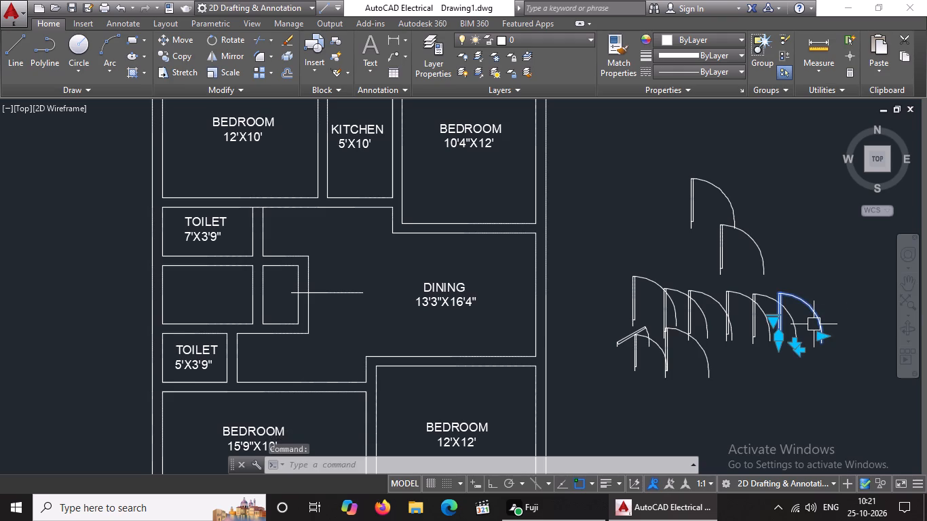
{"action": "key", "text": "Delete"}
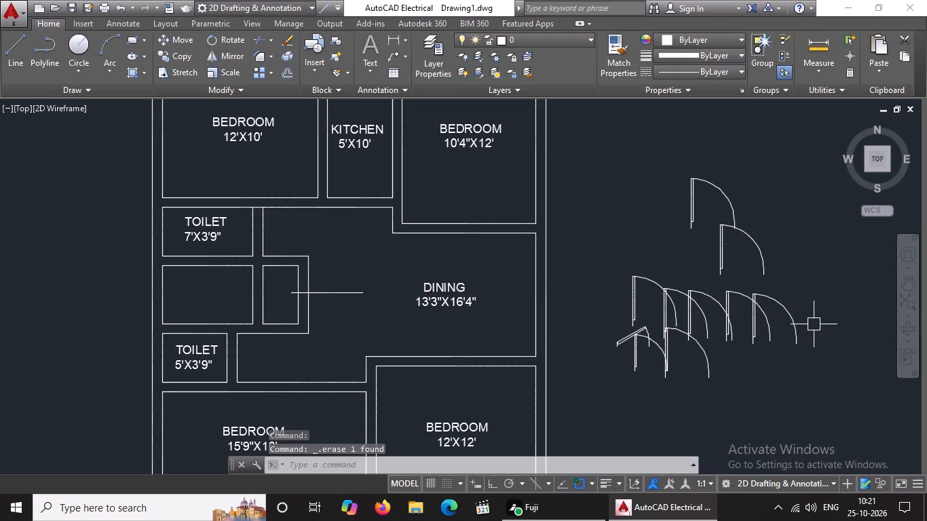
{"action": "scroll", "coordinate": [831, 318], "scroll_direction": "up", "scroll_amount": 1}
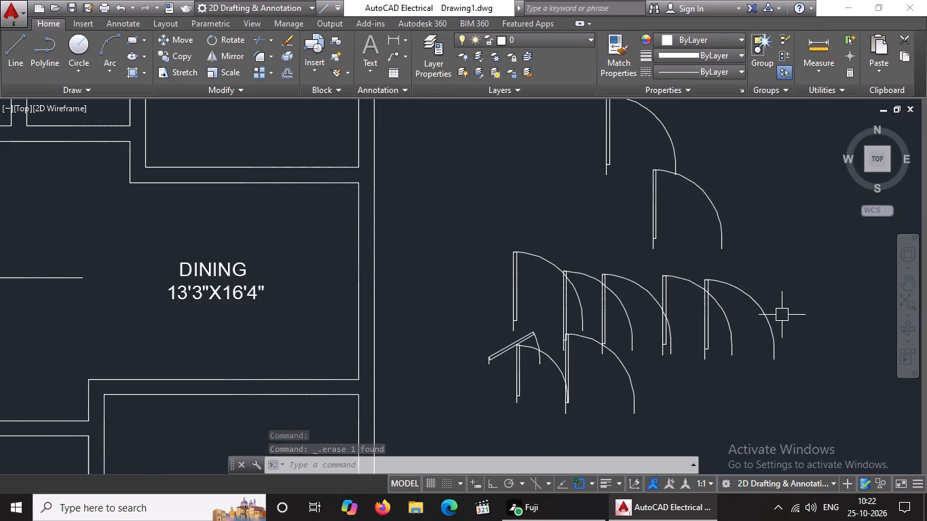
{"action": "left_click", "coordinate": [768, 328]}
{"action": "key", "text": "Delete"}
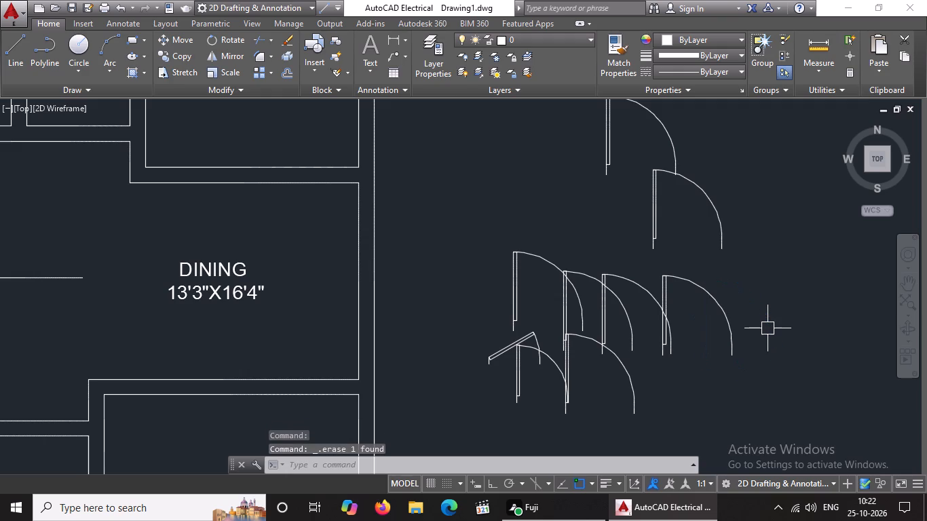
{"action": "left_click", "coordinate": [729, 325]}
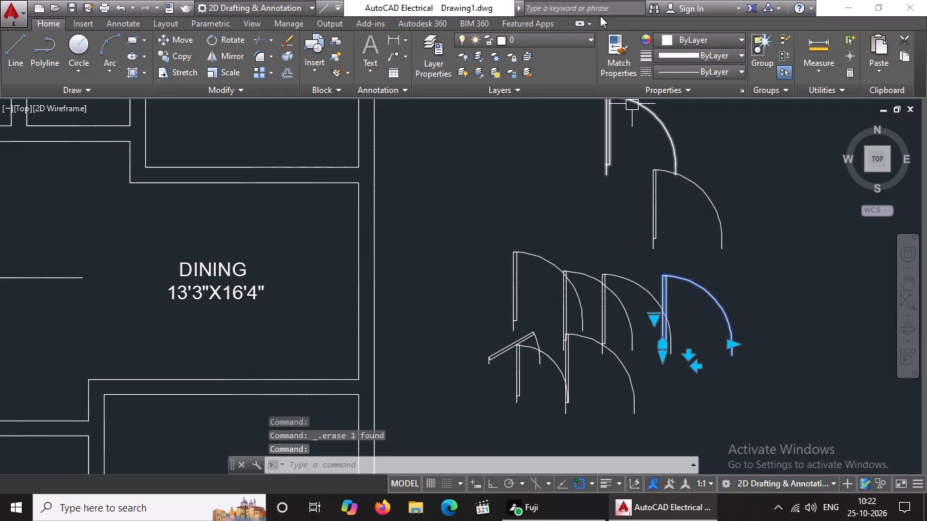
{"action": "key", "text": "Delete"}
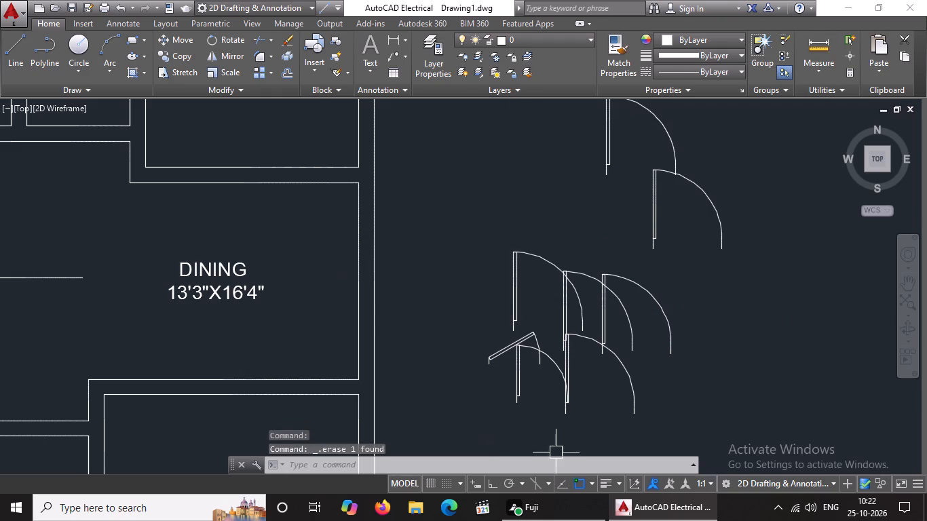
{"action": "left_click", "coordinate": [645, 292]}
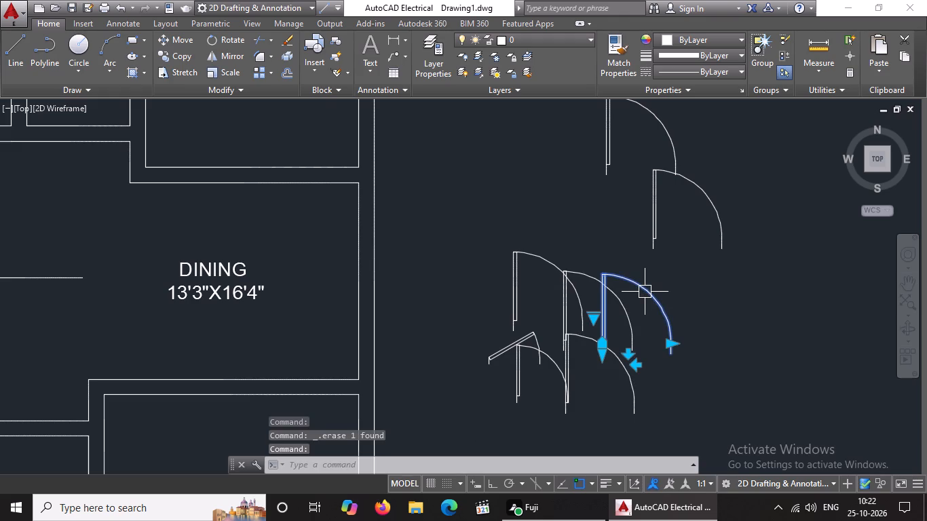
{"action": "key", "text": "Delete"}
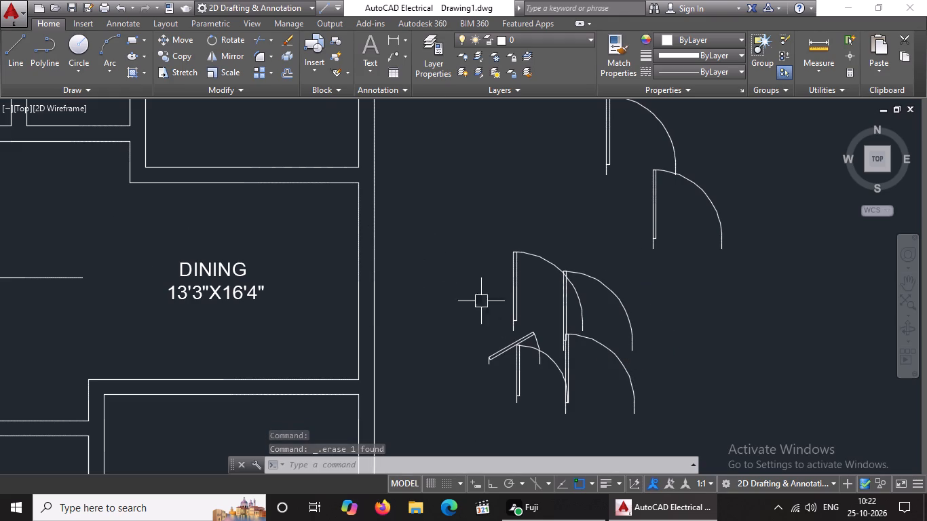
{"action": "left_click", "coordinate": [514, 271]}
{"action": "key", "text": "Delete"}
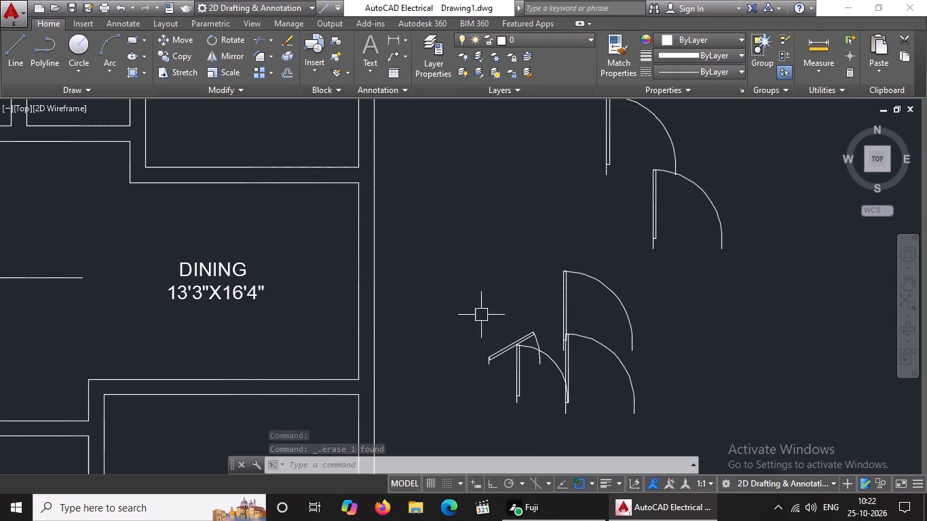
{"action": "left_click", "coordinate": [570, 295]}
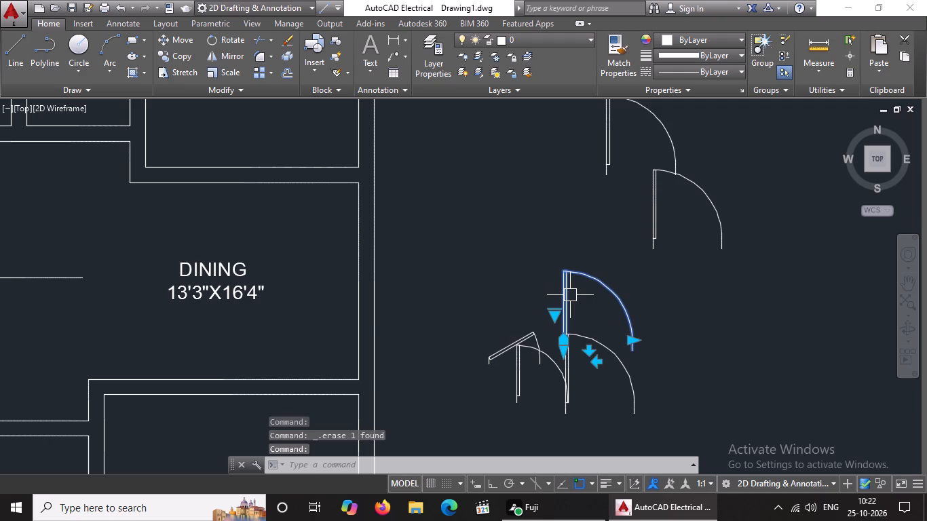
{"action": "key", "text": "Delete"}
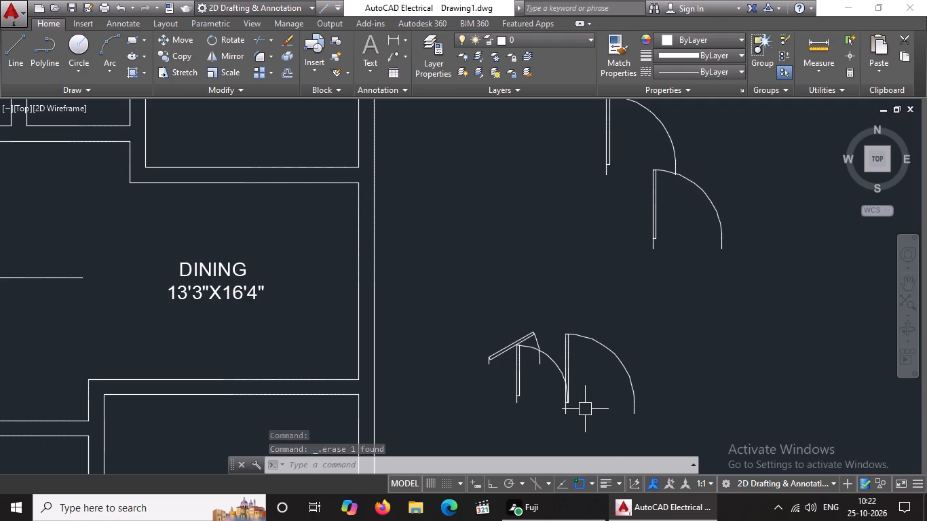
Set the remaining partly opened metric door's opening angle to Open 90º.
{"action": "scroll", "coordinate": [603, 377], "scroll_direction": "down", "scroll_amount": 3}
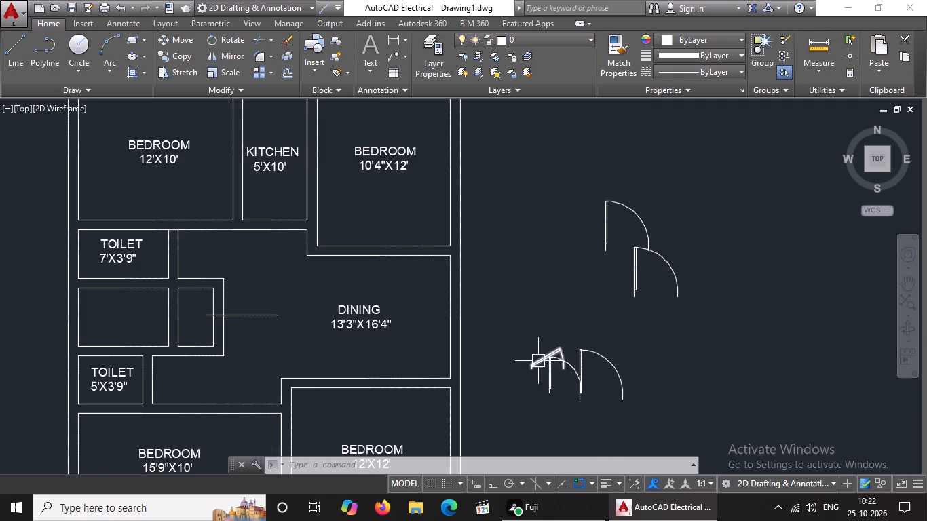
{"action": "left_click", "coordinate": [538, 361]}
{"action": "left_click", "coordinate": [527, 348]}
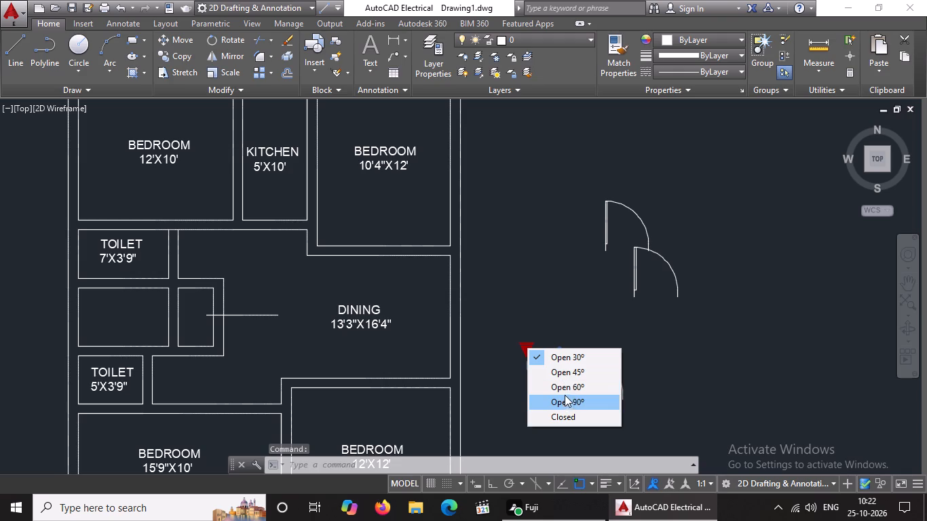
{"action": "left_click", "coordinate": [565, 395]}
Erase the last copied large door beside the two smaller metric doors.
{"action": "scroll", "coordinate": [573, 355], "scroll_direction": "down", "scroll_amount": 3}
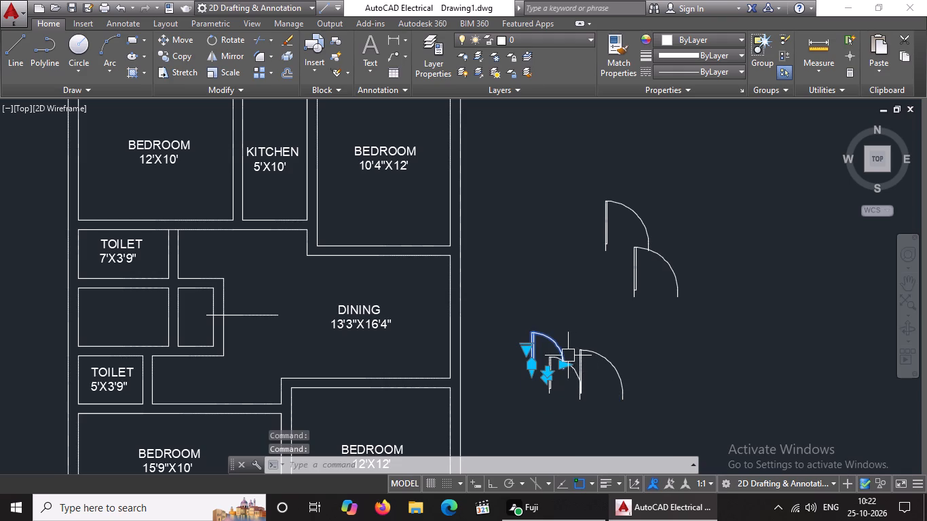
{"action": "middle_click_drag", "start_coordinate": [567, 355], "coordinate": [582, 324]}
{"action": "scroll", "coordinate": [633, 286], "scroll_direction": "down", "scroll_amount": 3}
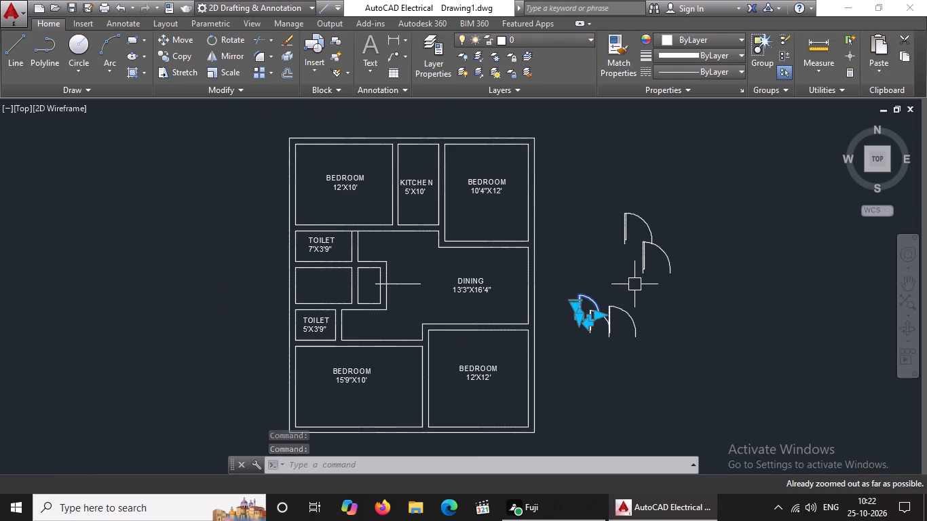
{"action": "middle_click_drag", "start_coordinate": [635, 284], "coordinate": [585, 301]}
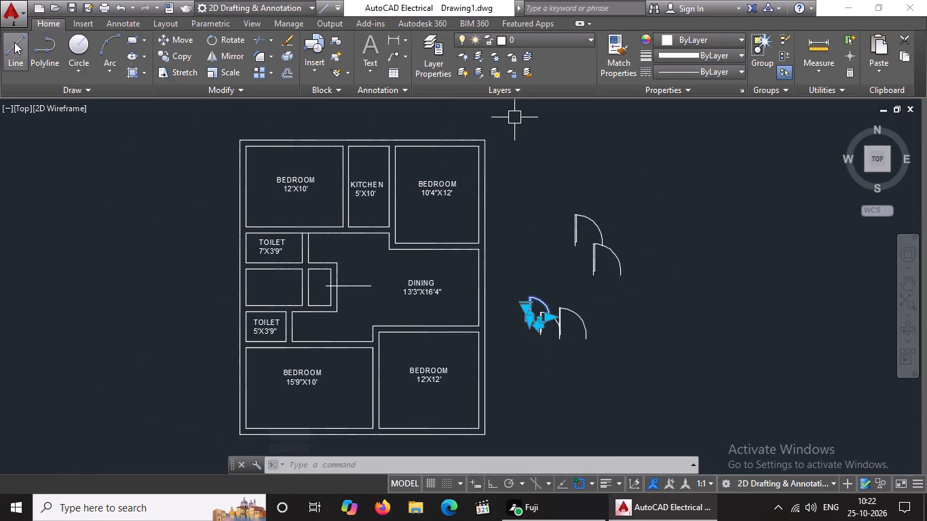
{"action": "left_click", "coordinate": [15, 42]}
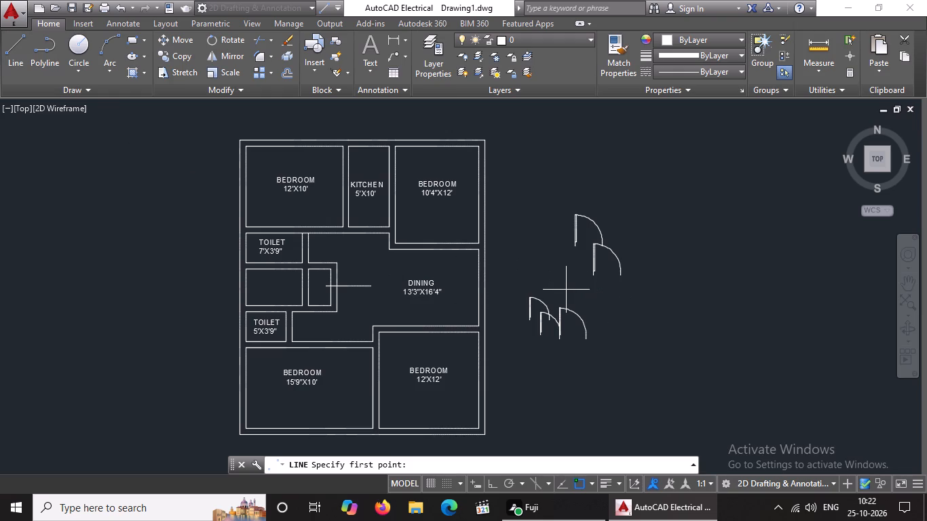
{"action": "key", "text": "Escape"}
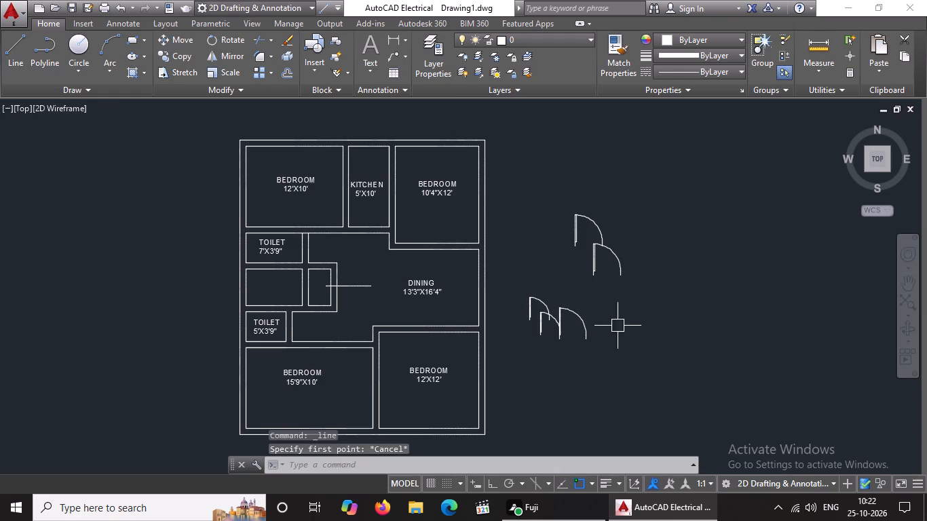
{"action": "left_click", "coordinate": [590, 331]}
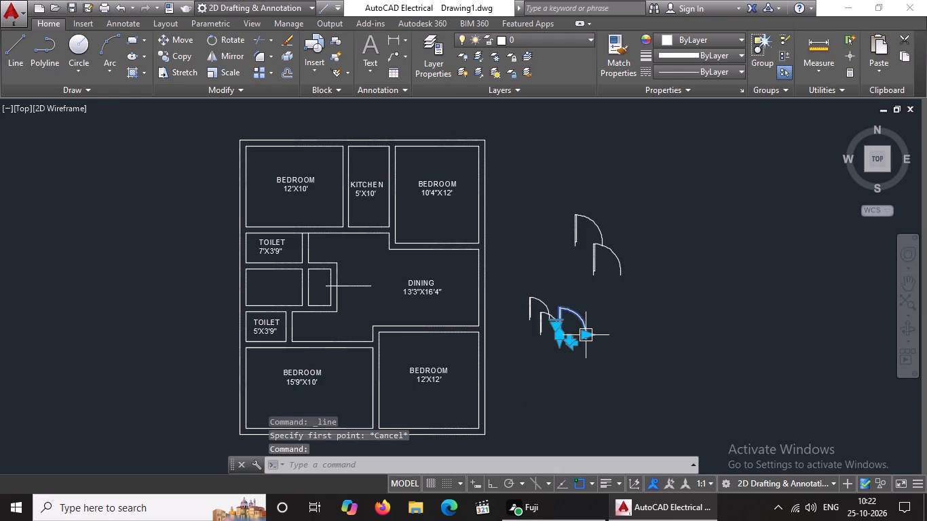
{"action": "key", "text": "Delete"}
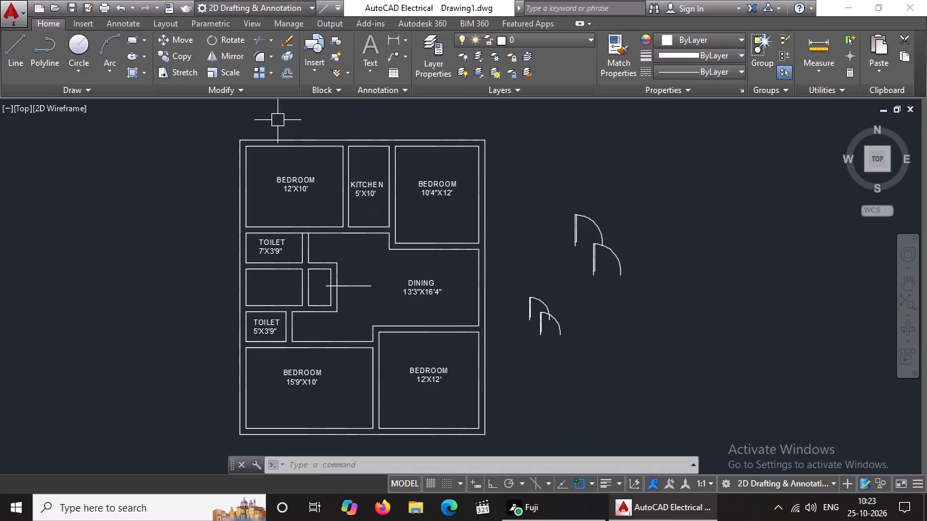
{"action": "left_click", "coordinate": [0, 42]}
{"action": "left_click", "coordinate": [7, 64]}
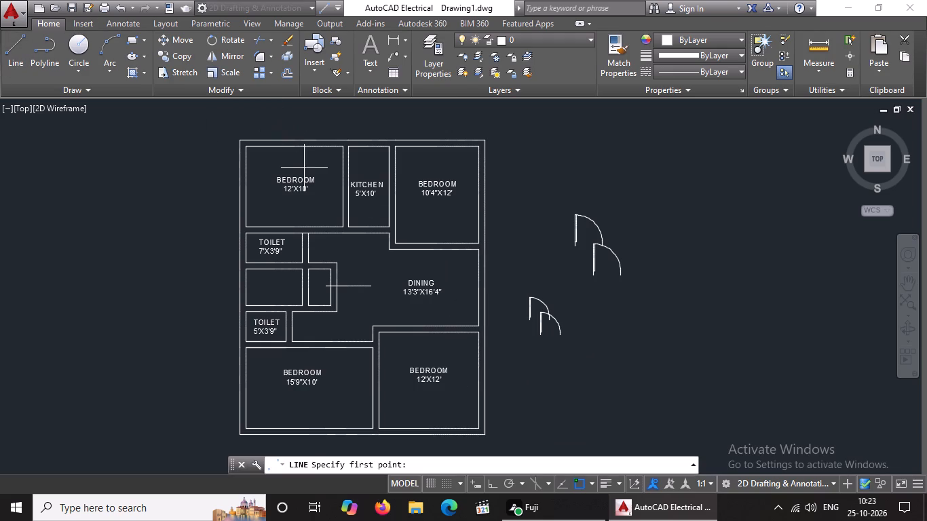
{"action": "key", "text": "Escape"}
Restrict the running object snaps to Endpoint, Midpoint and Center only.
{"action": "key", "text": "o"}
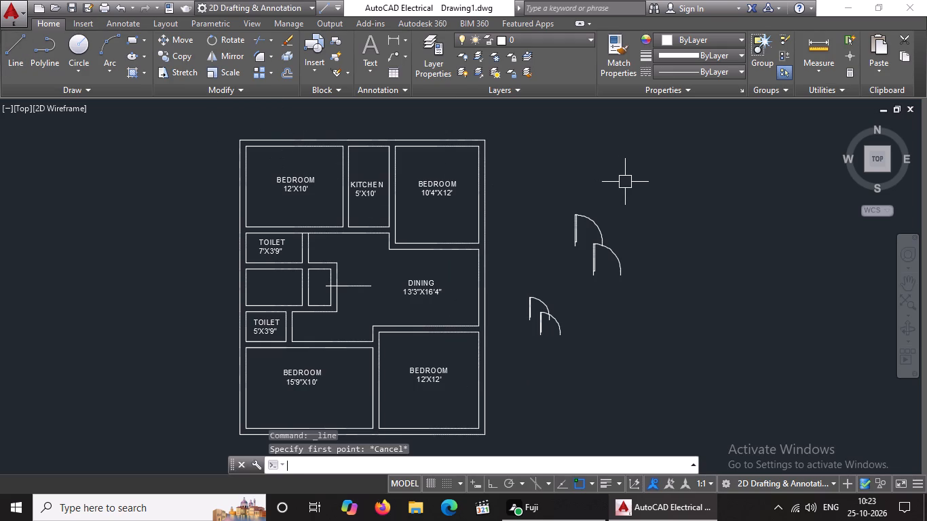
{"action": "key", "text": "s"}
{"action": "key", "text": "Return"}
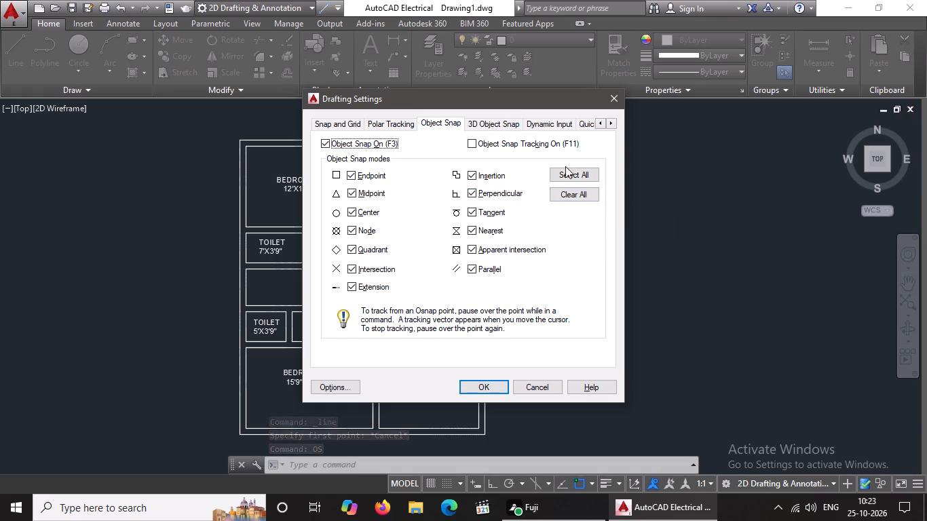
{"action": "left_click", "coordinate": [578, 195]}
{"action": "left_click", "coordinate": [363, 214]}
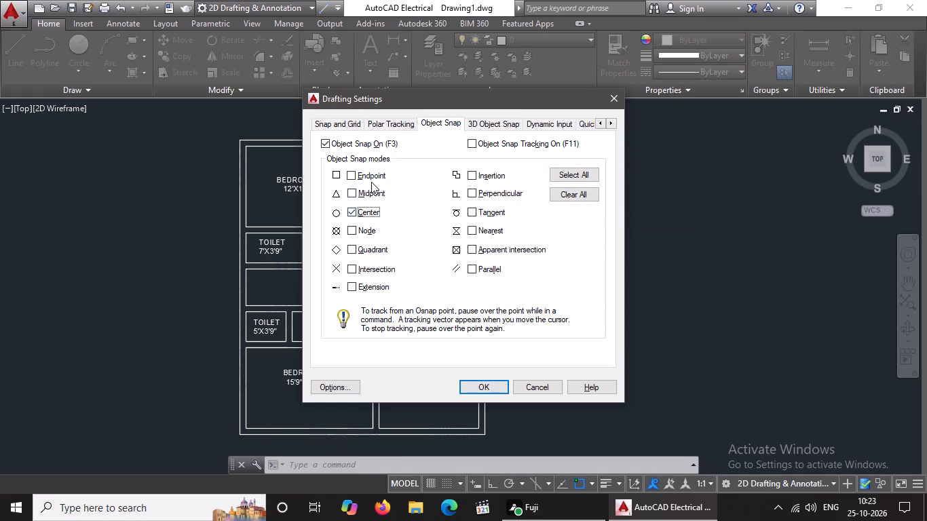
{"action": "left_click", "coordinate": [369, 191]}
{"action": "left_click", "coordinate": [371, 174]}
{"action": "left_click", "coordinate": [480, 385]}
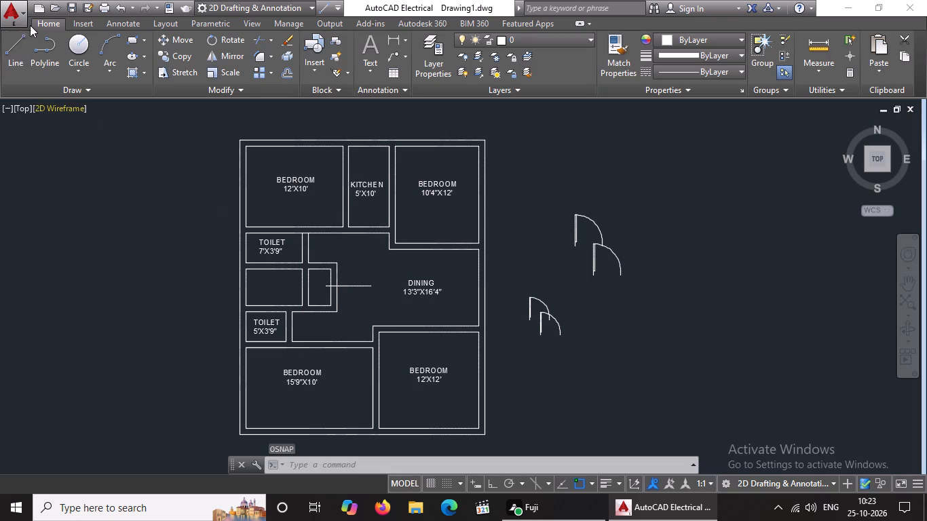
Draw a 9" line across the north outer wall from the midpoint of the 12'X10' bedroom's inner wall line.
{"action": "left_click", "coordinate": [14, 49]}
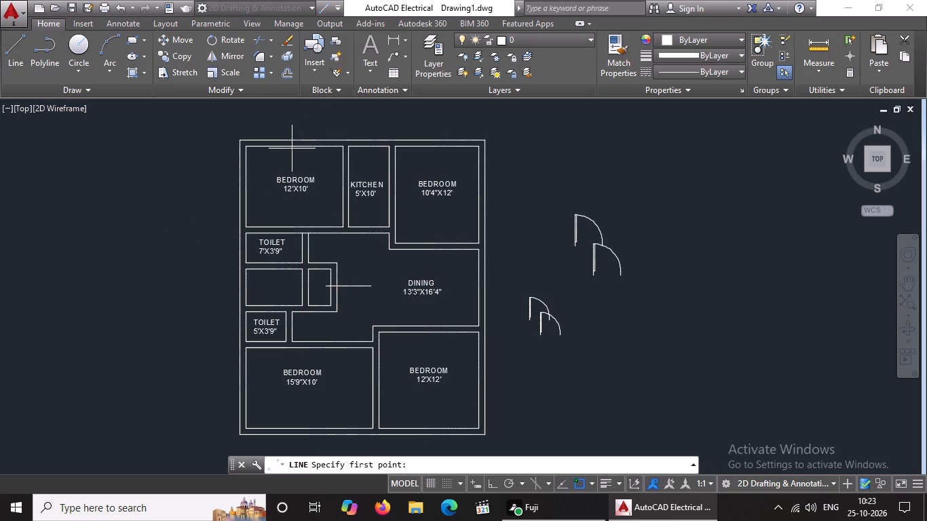
{"action": "left_click", "coordinate": [290, 142]}
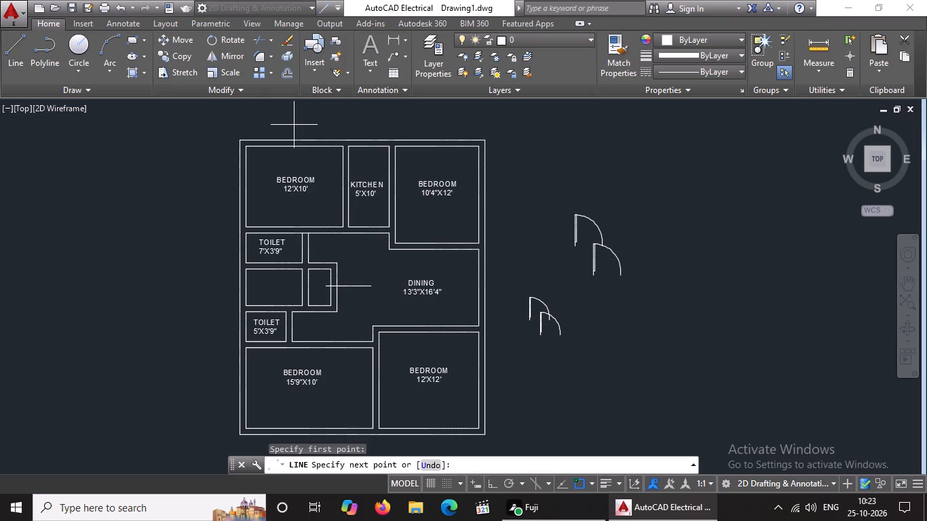
{"action": "key", "text": "9"}
{"action": "key", "text": "shift+quotedbl"}
{"action": "key", "text": "Return"}
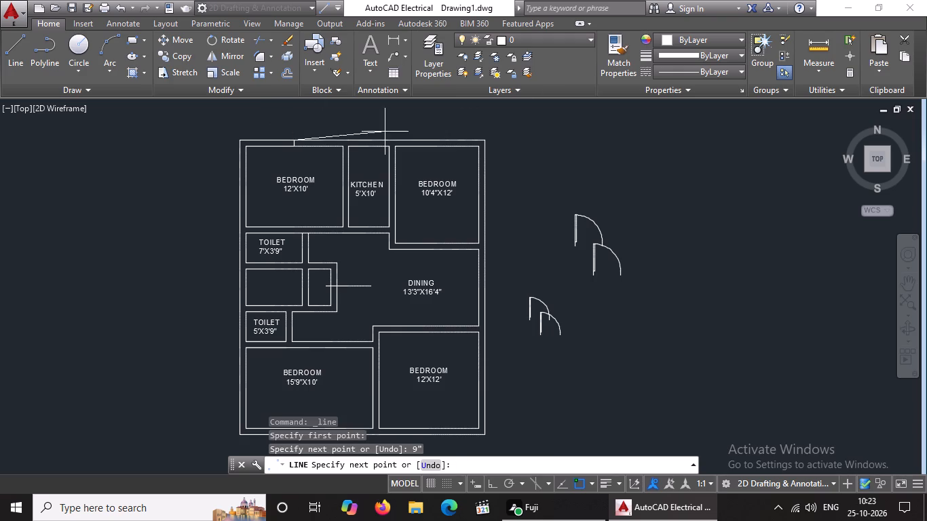
{"action": "key", "text": "Return"}
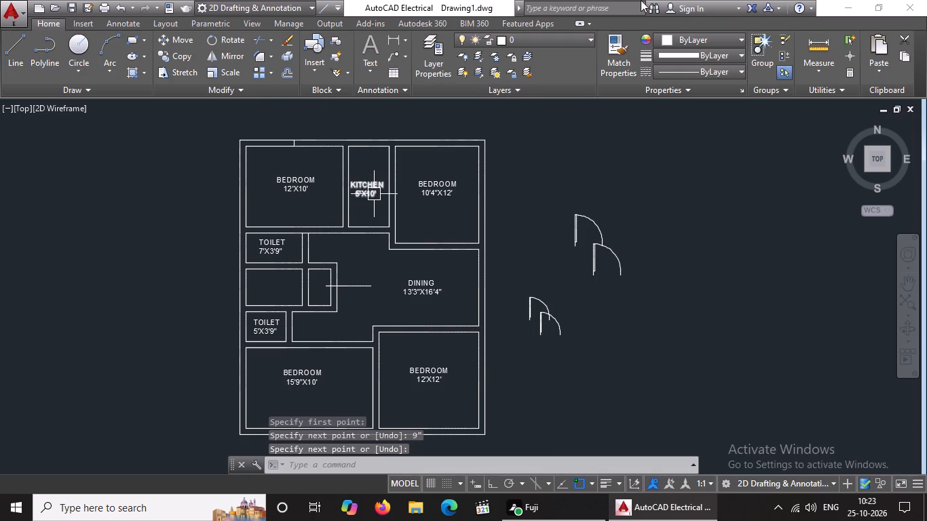
With Ortho on, draw a 9" line across the west outer wall from the midpoint of the 12'X10' bedroom's side.
{"action": "middle_click_drag", "start_coordinate": [377, 174], "coordinate": [469, 229]}
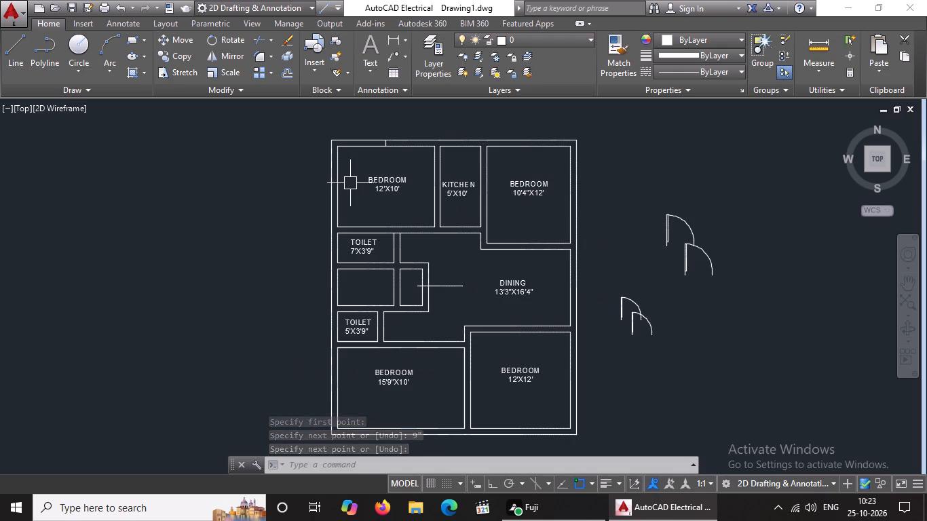
{"action": "key", "text": "l"}
{"action": "key", "text": "Return"}
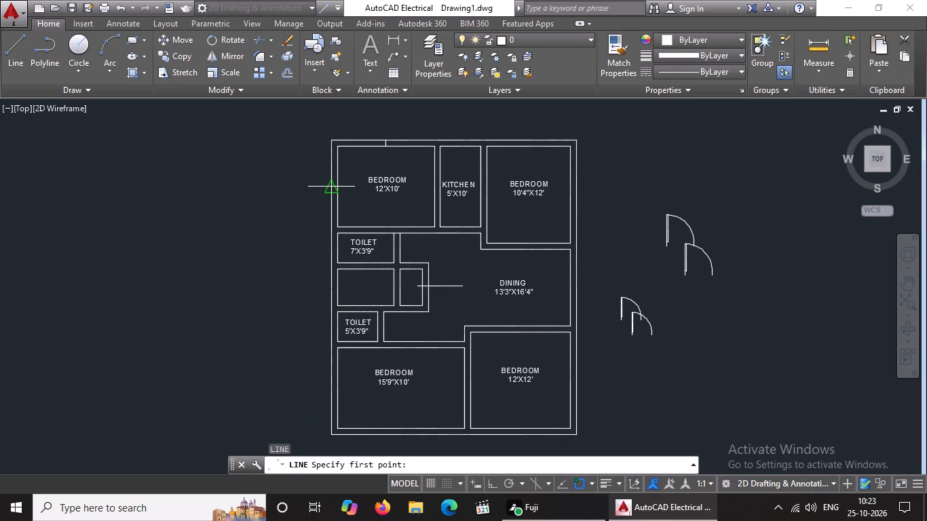
{"action": "left_click", "coordinate": [339, 183]}
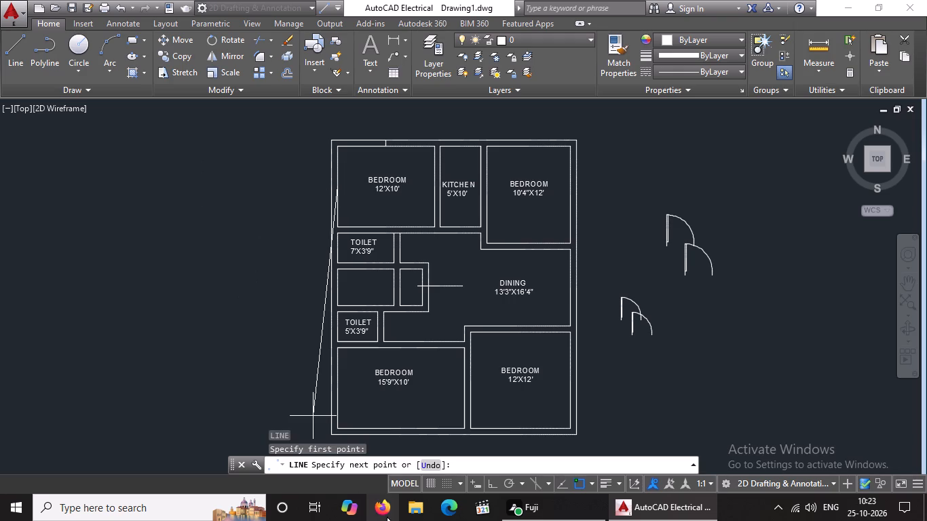
{"action": "left_click", "coordinate": [491, 479]}
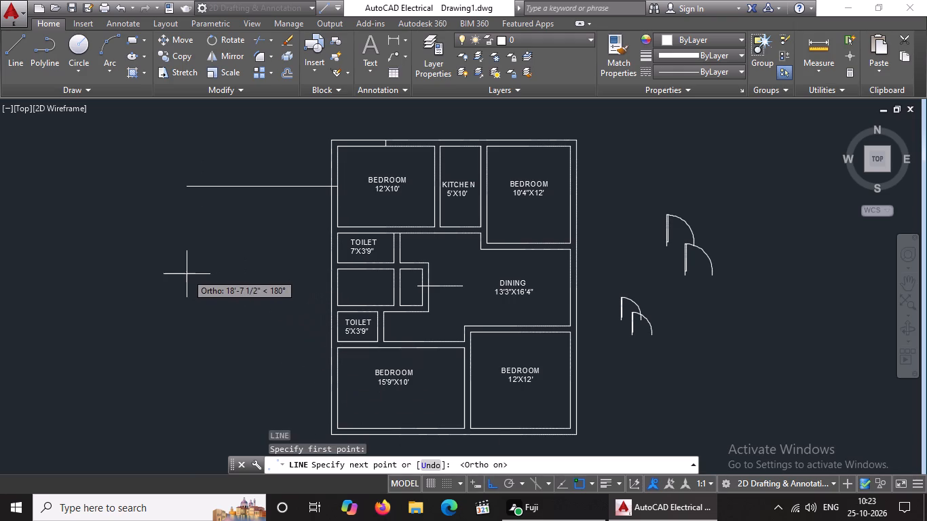
{"action": "type", "text": "9\""}
{"action": "key", "text": "Return"}
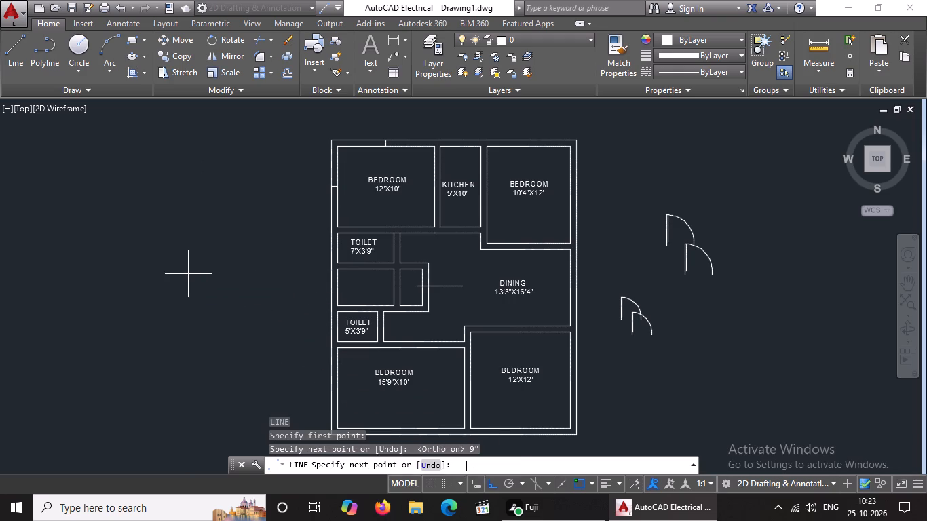
{"action": "key", "text": "Return"}
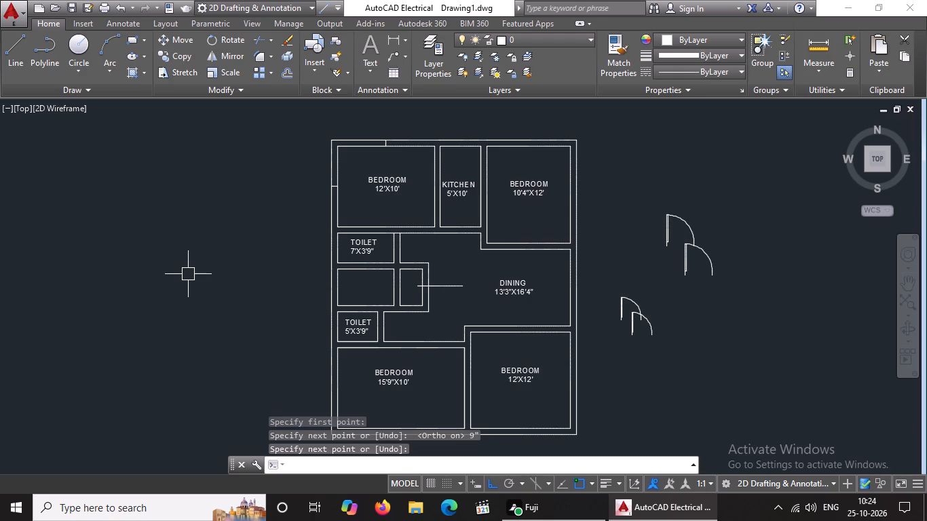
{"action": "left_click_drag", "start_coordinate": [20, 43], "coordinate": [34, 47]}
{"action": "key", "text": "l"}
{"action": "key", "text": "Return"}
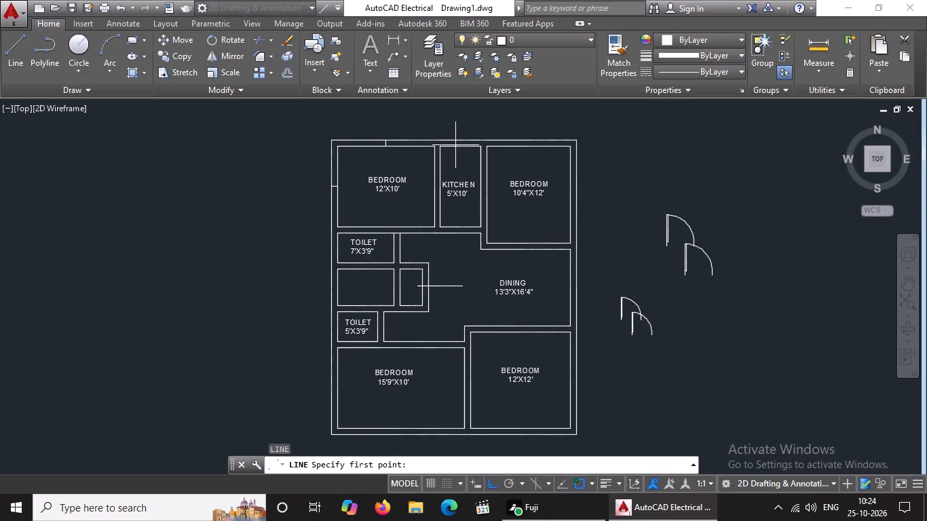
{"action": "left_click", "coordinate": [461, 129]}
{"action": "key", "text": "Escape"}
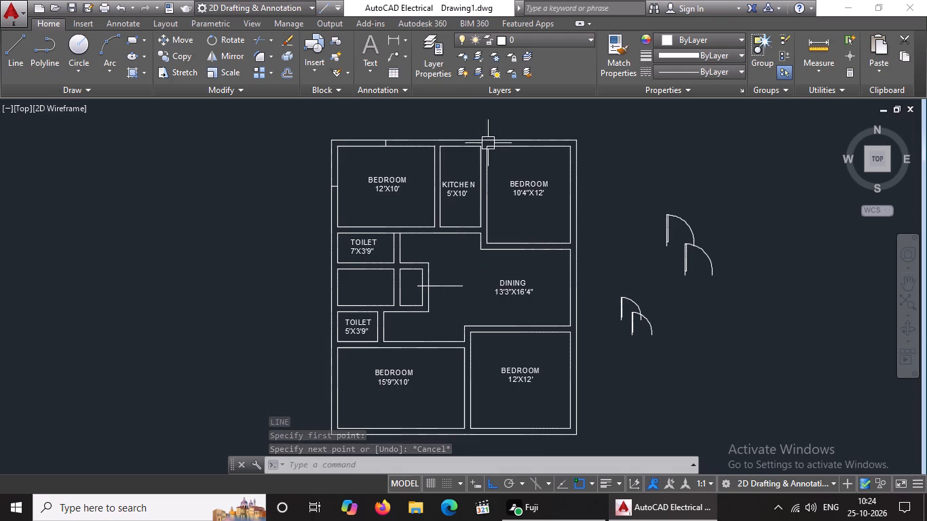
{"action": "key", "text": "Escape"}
Draw a 9" line across the north outer wall from the midpoint of the kitchen's inner wall line.
{"action": "key", "text": "l"}
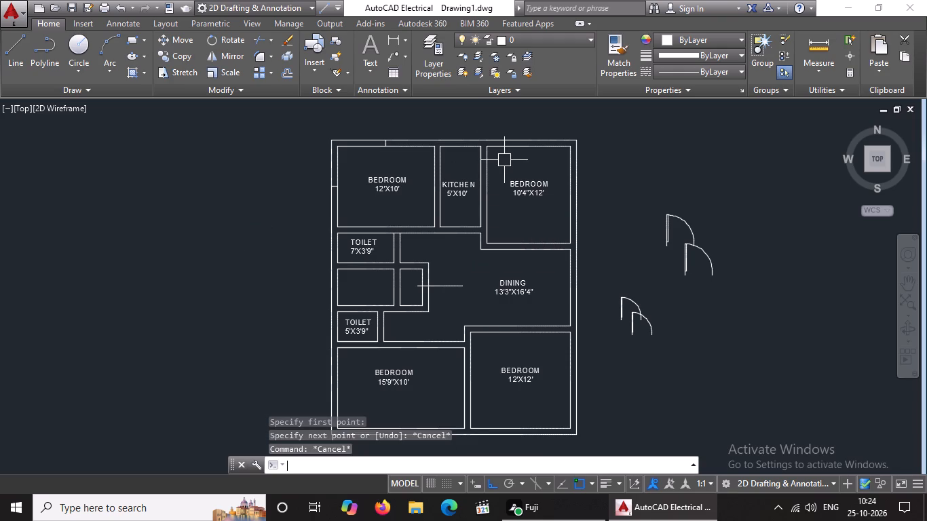
{"action": "key", "text": "Return"}
{"action": "scroll", "coordinate": [504, 160], "scroll_direction": "up", "scroll_amount": 1}
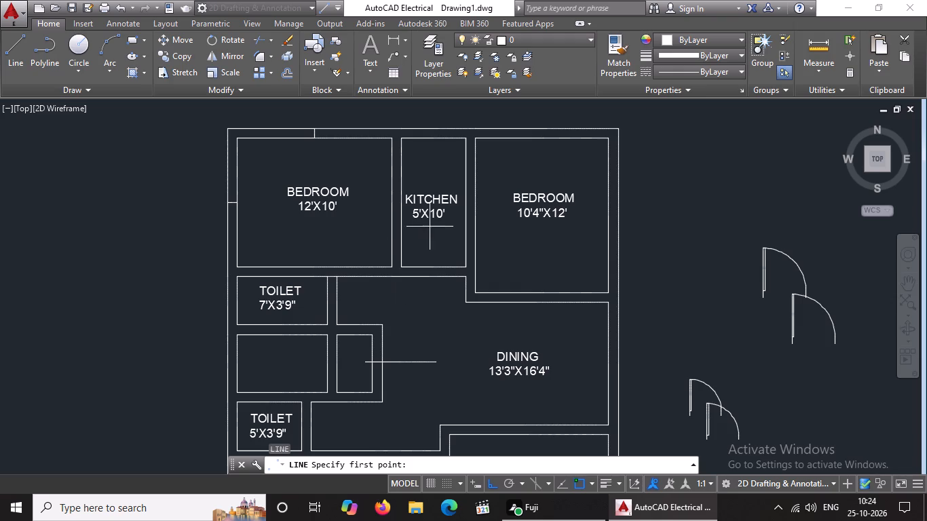
{"action": "left_click", "coordinate": [434, 140]}
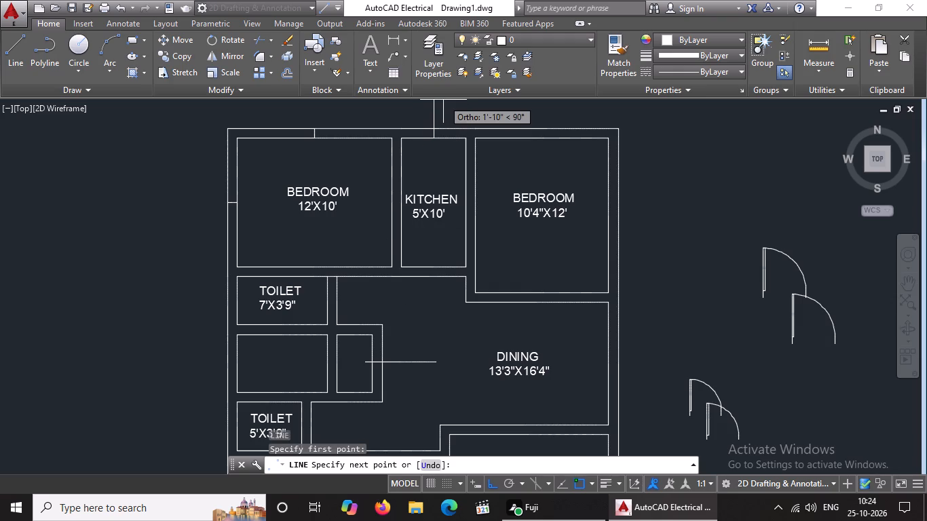
{"action": "key", "text": "9"}
{"action": "key", "text": "shift+quotedbl"}
{"action": "key", "text": "Return"}
{"action": "key", "text": "Return"}
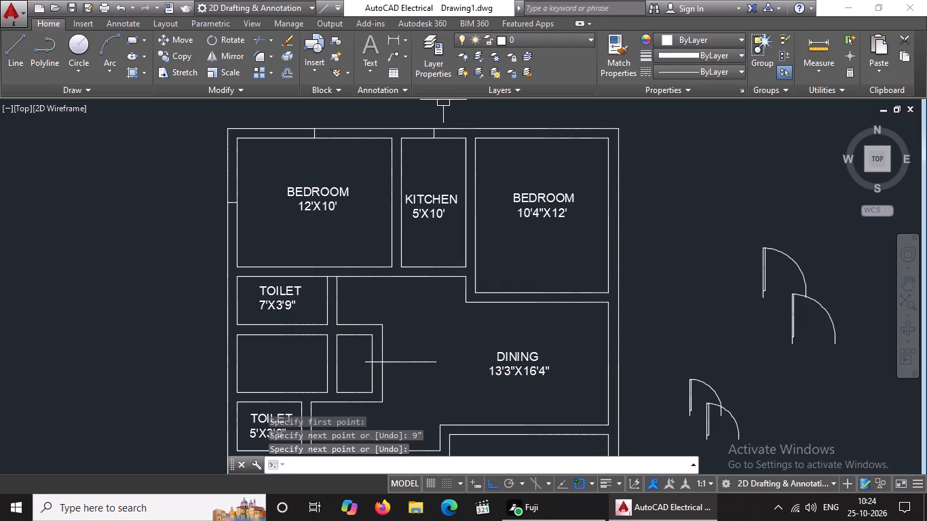
Draw a 9" line across the east outer wall from the midpoint of the 10'4"X12' bedroom's side.
{"action": "scroll", "coordinate": [444, 98], "scroll_direction": "up", "scroll_amount": 1}
{"action": "left_click", "coordinate": [22, 62]}
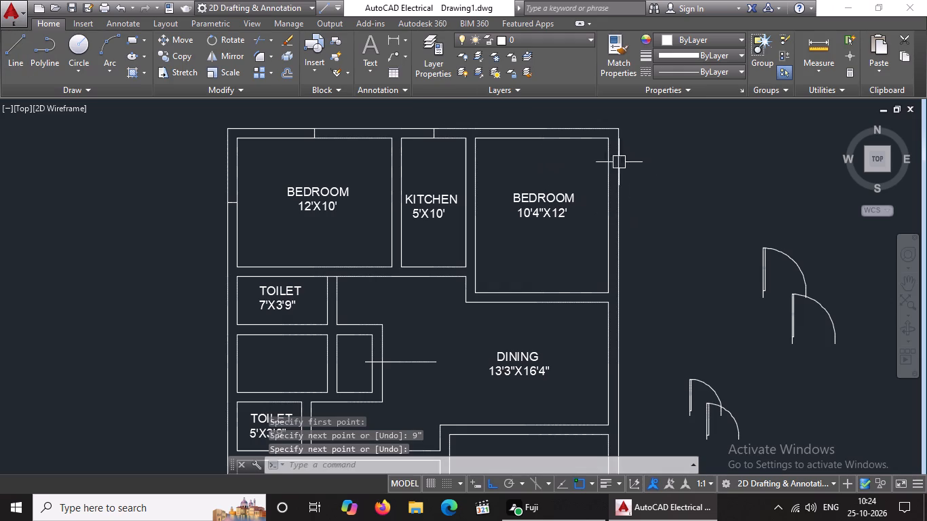
{"action": "key", "text": "l"}
{"action": "key", "text": "Return"}
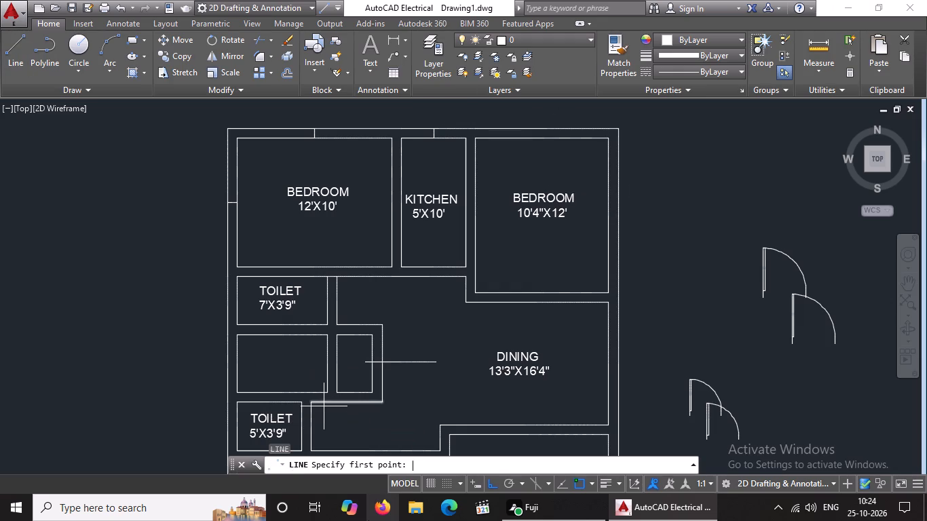
{"action": "left_click", "coordinate": [609, 210]}
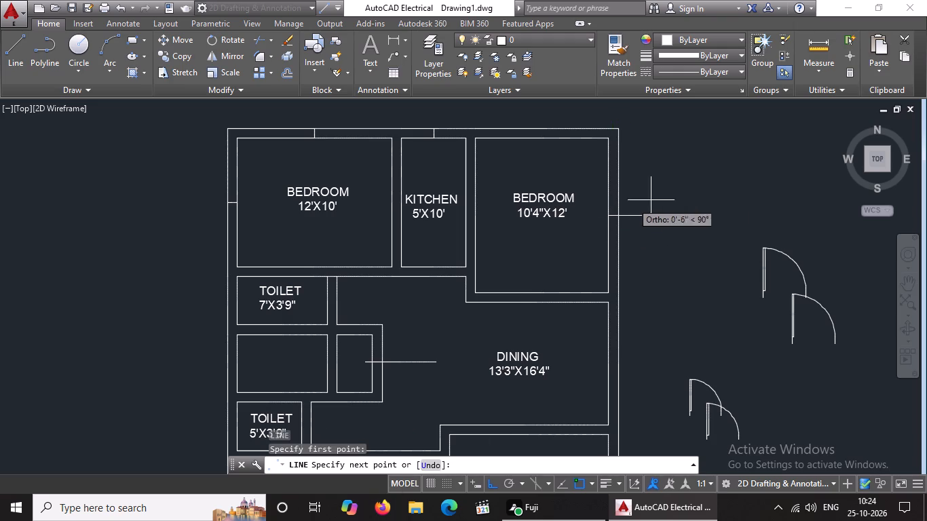
{"action": "type", "text": "9\""}
{"action": "key", "text": "Return"}
{"action": "key", "text": "Return"}
Draw a 9" line across the north outer wall from the midpoint of the 10'4"X12' bedroom's inner wall line.
{"action": "key", "text": "l"}
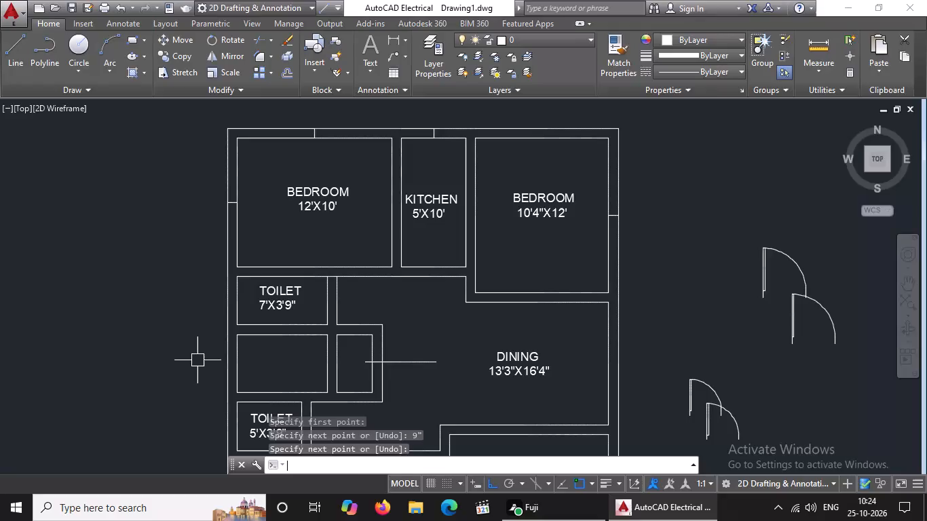
{"action": "key", "text": "Return"}
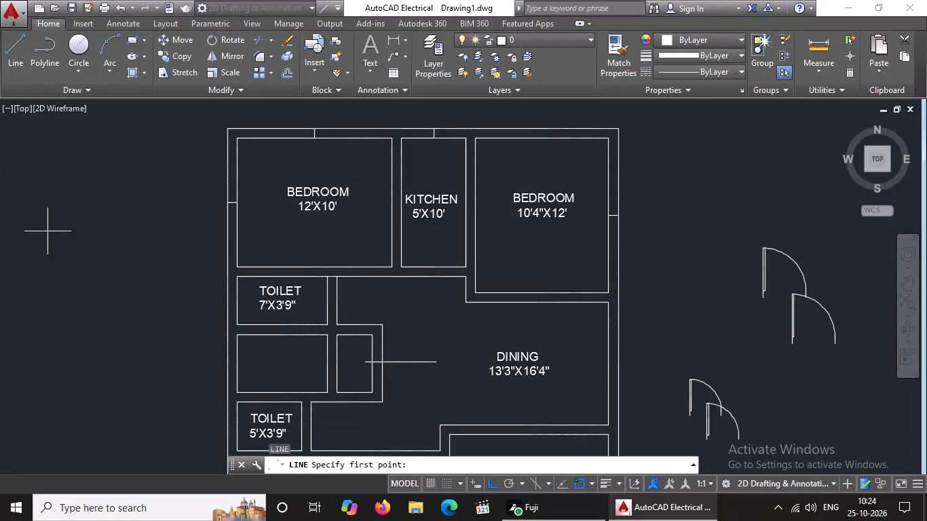
{"action": "left_click", "coordinate": [546, 135]}
{"action": "type", "text": "9\""}
{"action": "key", "text": "Return"}
{"action": "key", "text": "Return"}
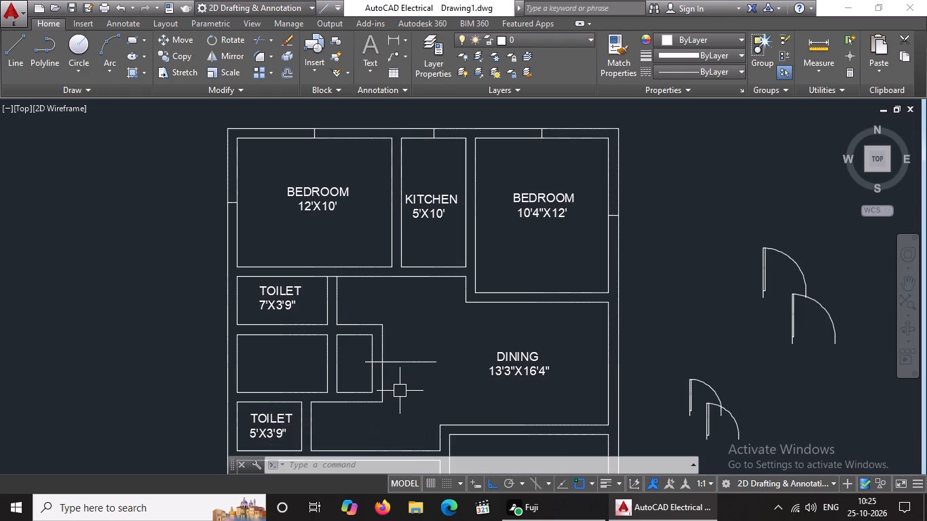
Draw a 9" line across the west outer wall from the midpoint of the 7'X3'9" toilet's side.
{"action": "scroll", "coordinate": [419, 247], "scroll_direction": "down", "scroll_amount": 2}
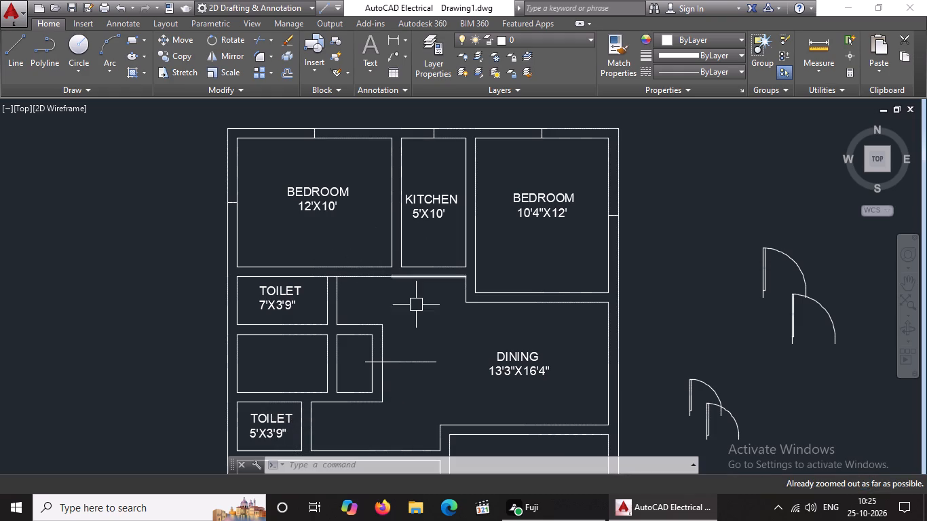
{"action": "middle_click_drag", "start_coordinate": [420, 308], "coordinate": [474, 216]}
{"action": "key", "text": "Escape"}
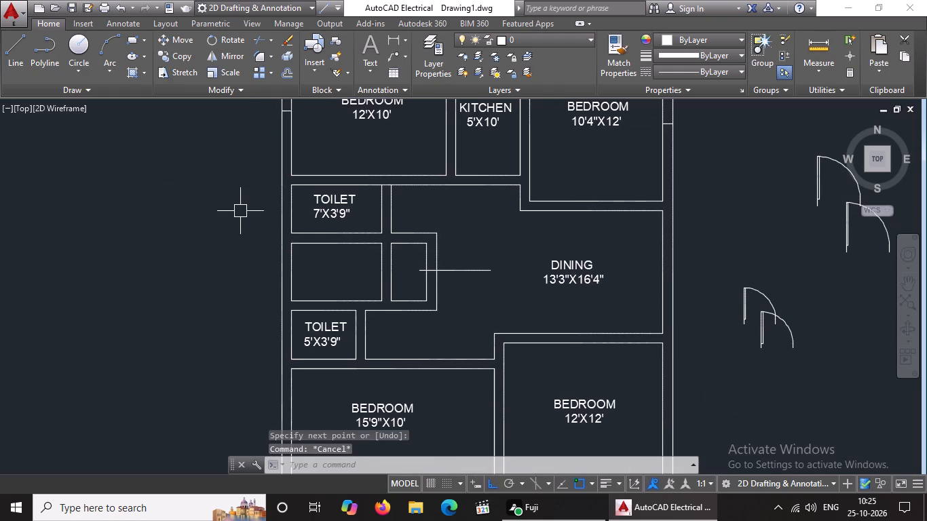
{"action": "key", "text": "l"}
{"action": "key", "text": "Return"}
{"action": "left_click", "coordinate": [292, 210]}
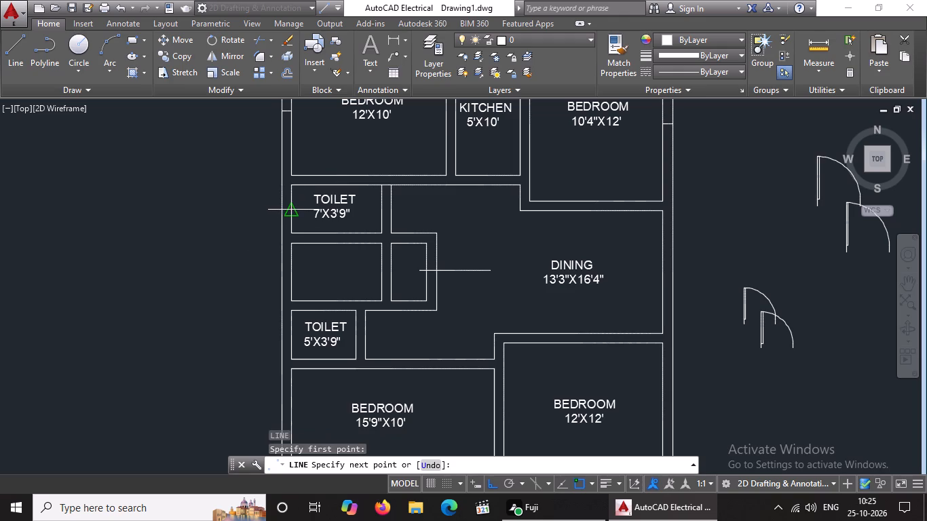
{"action": "type", "text": "9\""}
{"action": "key", "text": "Return"}
{"action": "key", "text": "Return"}
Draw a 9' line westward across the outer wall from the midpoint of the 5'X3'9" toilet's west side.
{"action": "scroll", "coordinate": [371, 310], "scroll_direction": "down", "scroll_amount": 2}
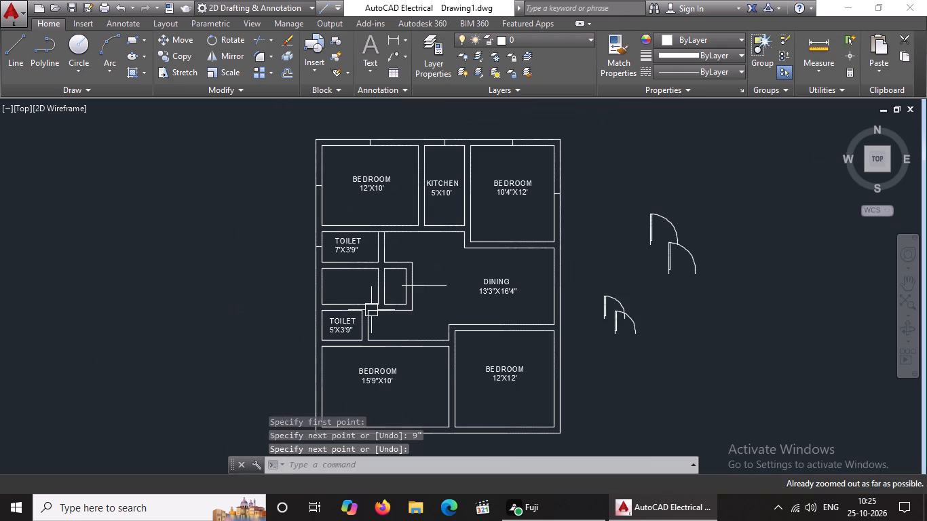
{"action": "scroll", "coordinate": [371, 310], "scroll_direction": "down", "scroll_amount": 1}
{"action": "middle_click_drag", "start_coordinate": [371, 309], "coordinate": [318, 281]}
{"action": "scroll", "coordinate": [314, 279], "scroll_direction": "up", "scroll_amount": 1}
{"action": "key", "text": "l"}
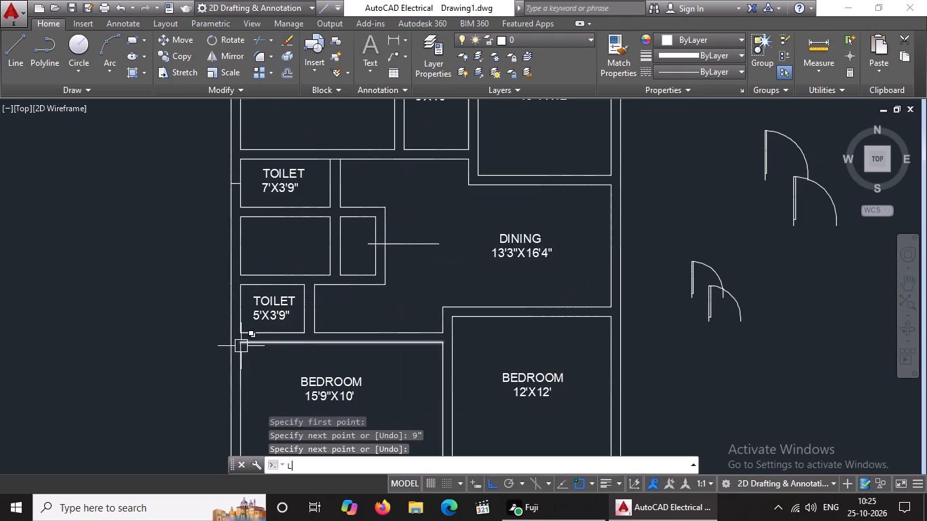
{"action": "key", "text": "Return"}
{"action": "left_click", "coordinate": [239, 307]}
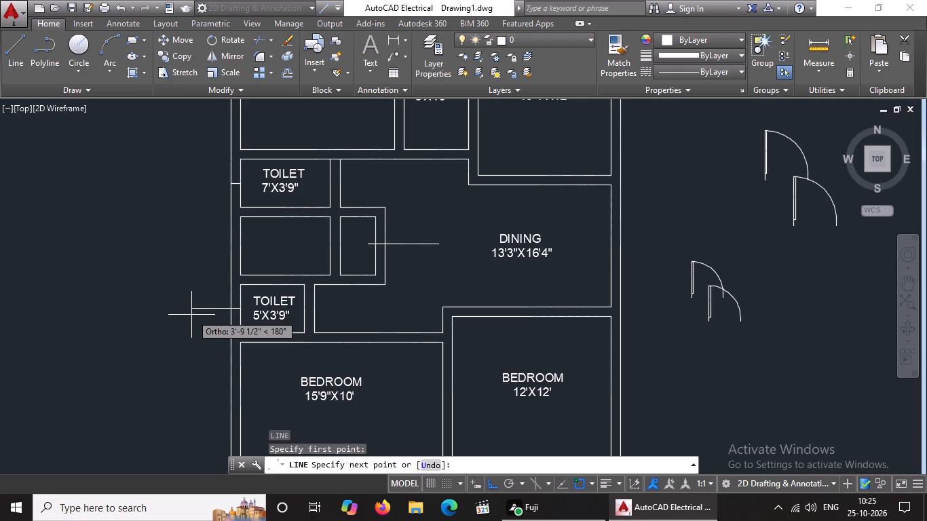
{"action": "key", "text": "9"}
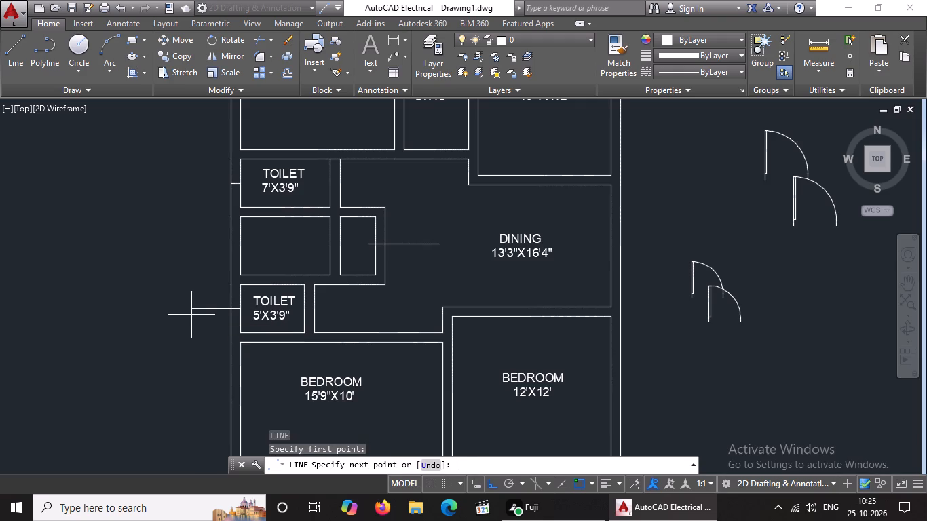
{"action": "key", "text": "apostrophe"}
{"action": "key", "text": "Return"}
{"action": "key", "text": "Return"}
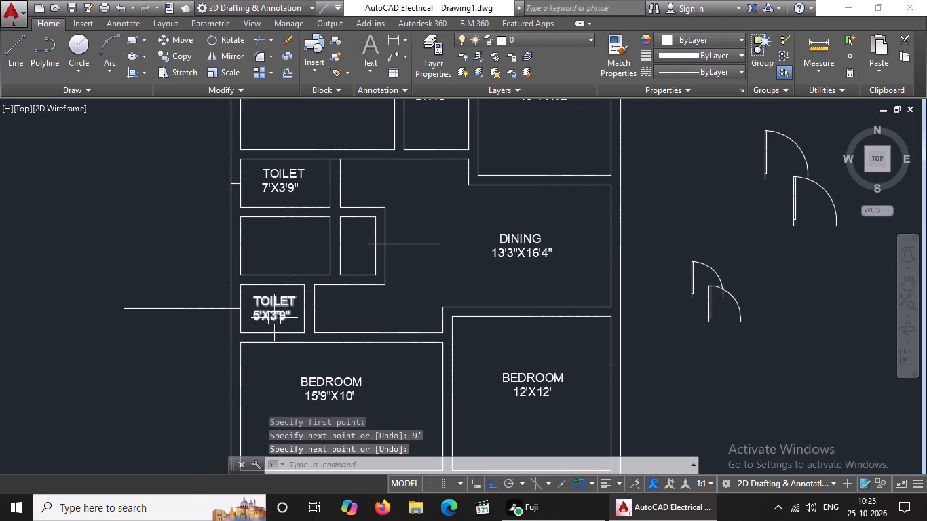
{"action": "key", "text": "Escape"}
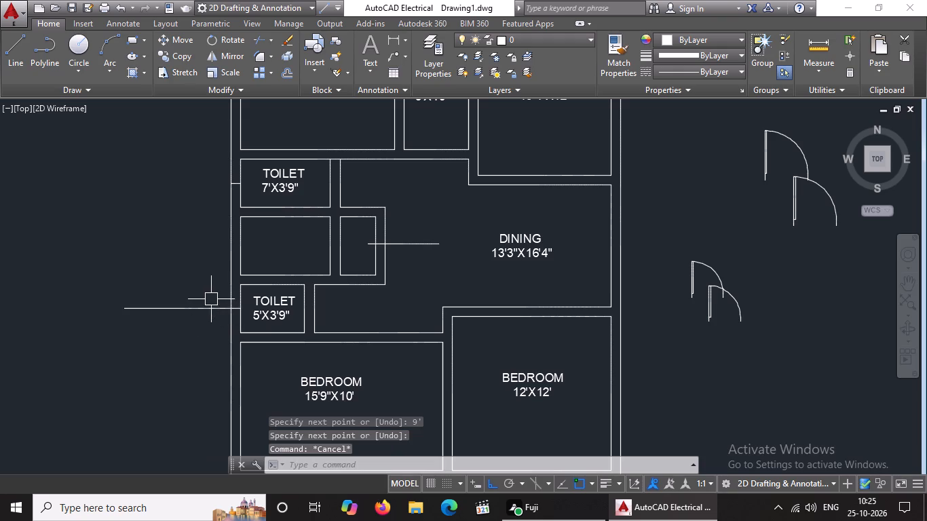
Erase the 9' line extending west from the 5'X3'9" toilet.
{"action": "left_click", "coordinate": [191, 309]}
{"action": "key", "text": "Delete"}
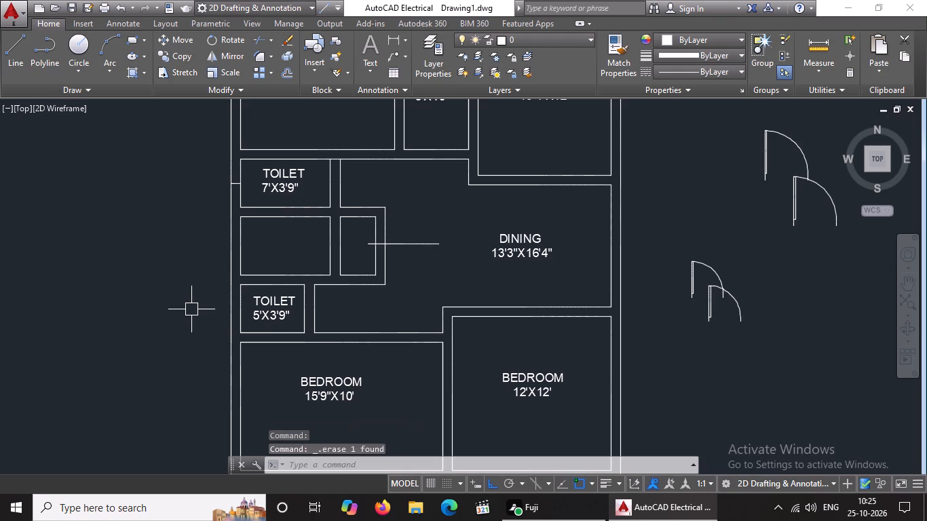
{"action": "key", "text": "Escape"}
Draw a 9" line across the west outer wall from the midpoint of the 5'X3'9" toilet's side.
{"action": "key", "text": "l"}
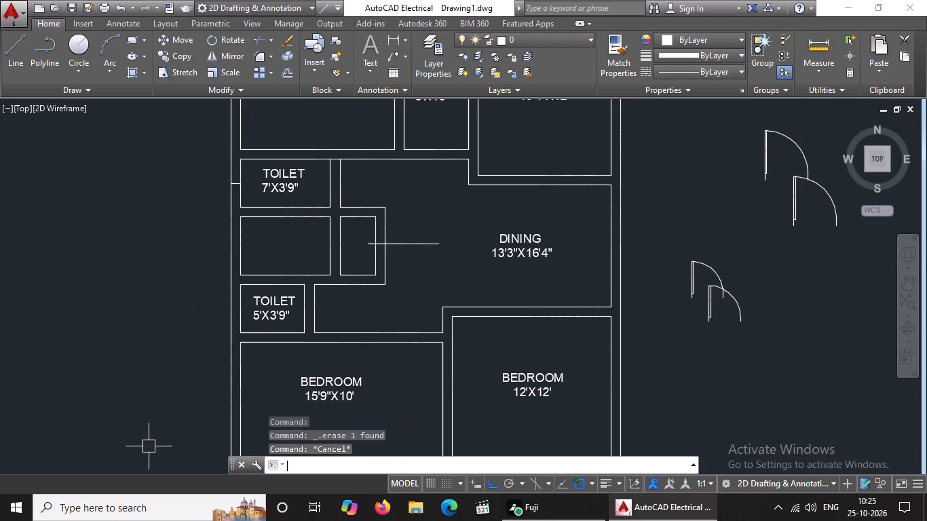
{"action": "key", "text": "Return"}
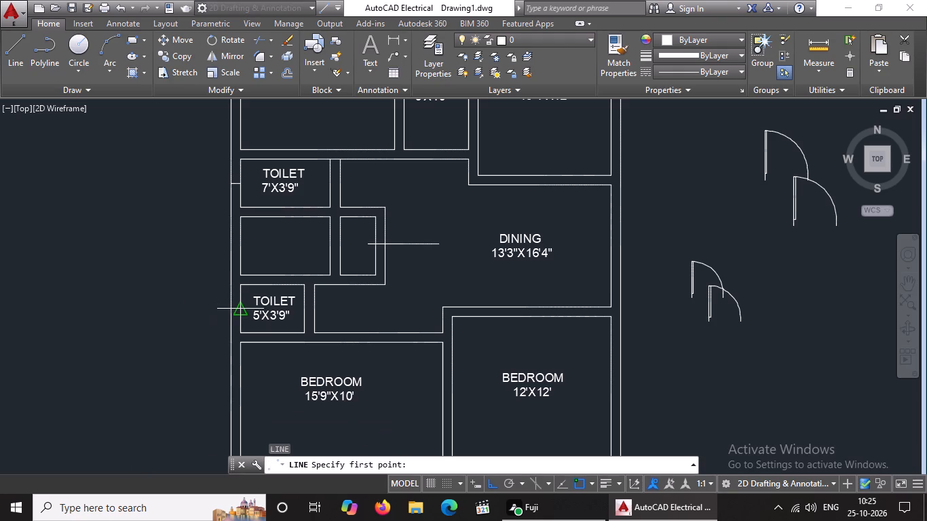
{"action": "left_click_drag", "start_coordinate": [236, 311], "coordinate": [225, 315]}
{"action": "key", "text": "9"}
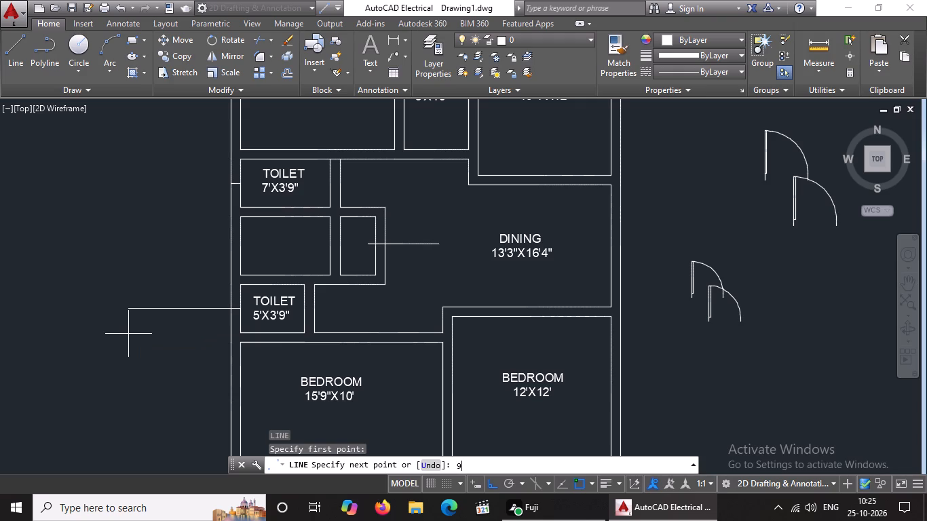
{"action": "key", "text": "shift+quotedbl"}
{"action": "key", "text": "Return"}
{"action": "key", "text": "Return"}
Draw a 9" line across the west outer wall from the midpoint of the 15'9"X10' bedroom's side.
{"action": "scroll", "coordinate": [421, 342], "scroll_direction": "down", "scroll_amount": 3}
{"action": "middle_click_drag", "start_coordinate": [405, 376], "coordinate": [410, 346]}
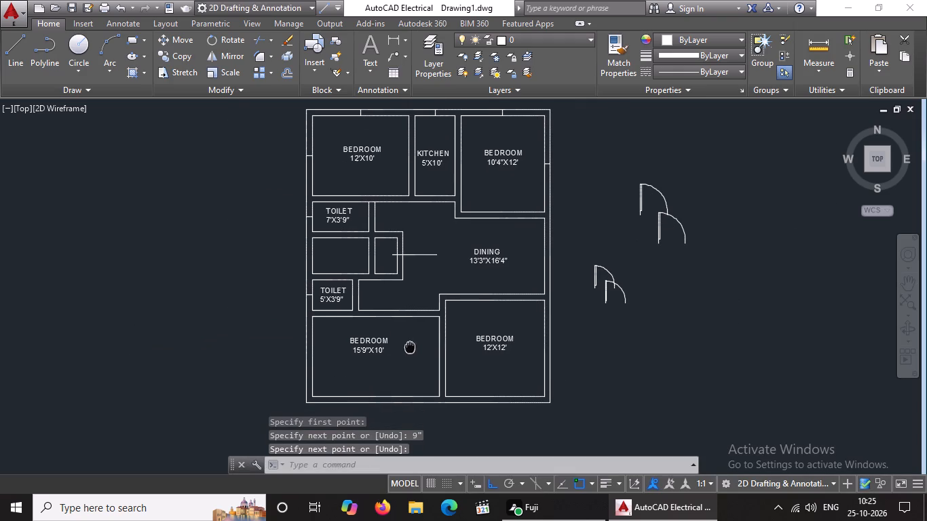
{"action": "middle_click_drag", "start_coordinate": [410, 346], "coordinate": [410, 339]}
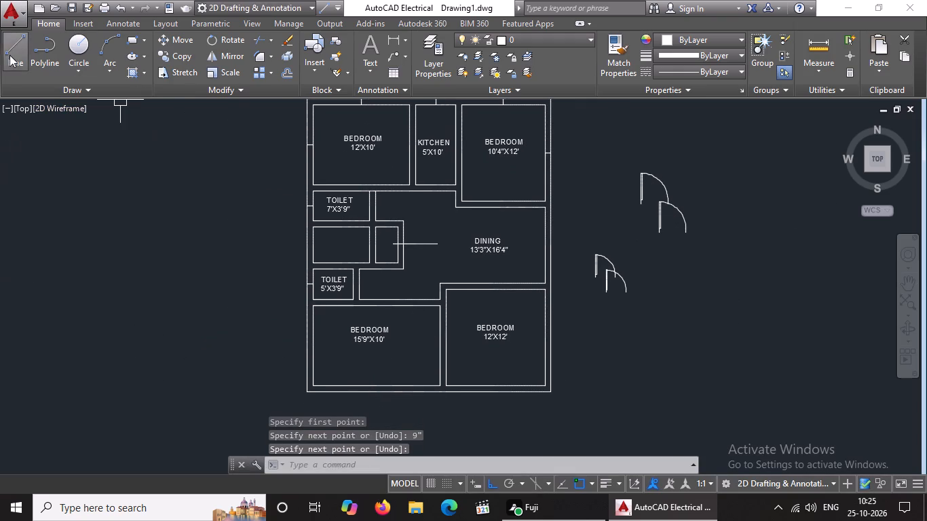
{"action": "left_click", "coordinate": [10, 56]}
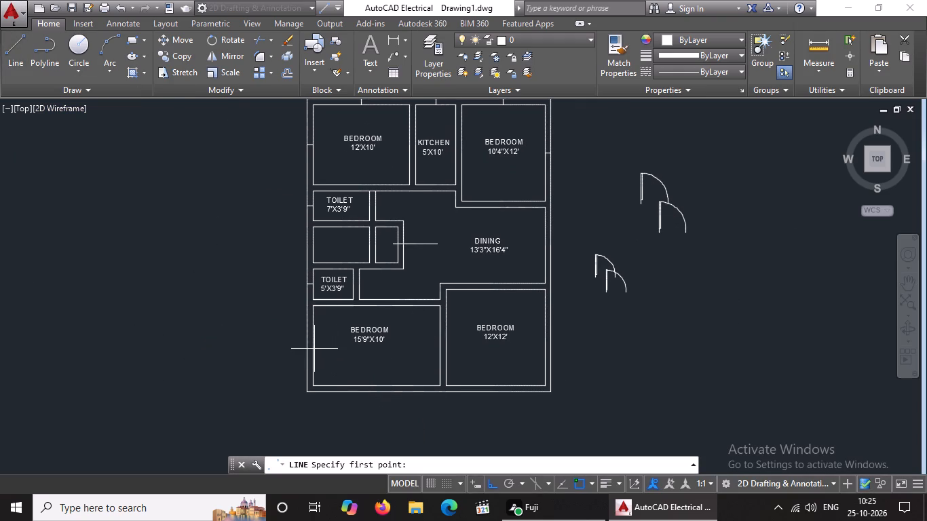
{"action": "left_click", "coordinate": [314, 347]}
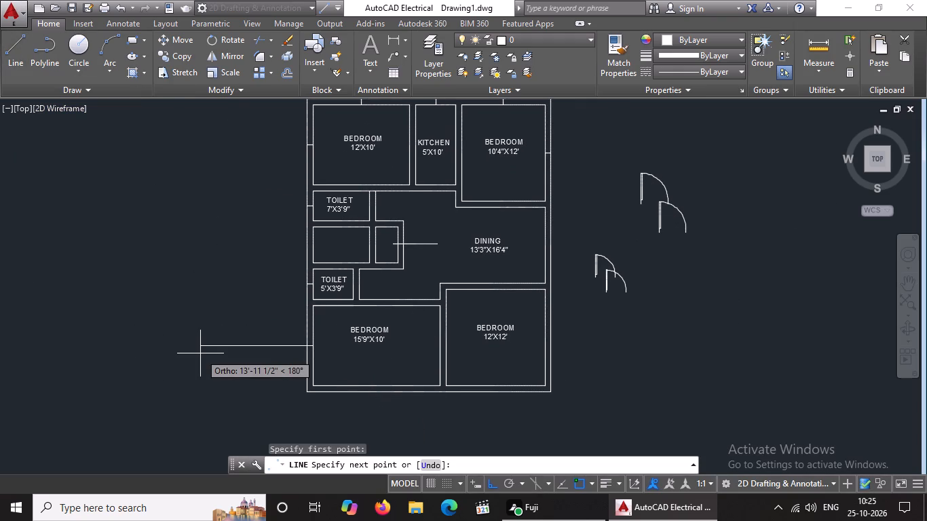
{"action": "key", "text": "9"}
{"action": "key", "text": "shift+quotedbl"}
{"action": "key", "text": "Return"}
{"action": "key", "text": "Return"}
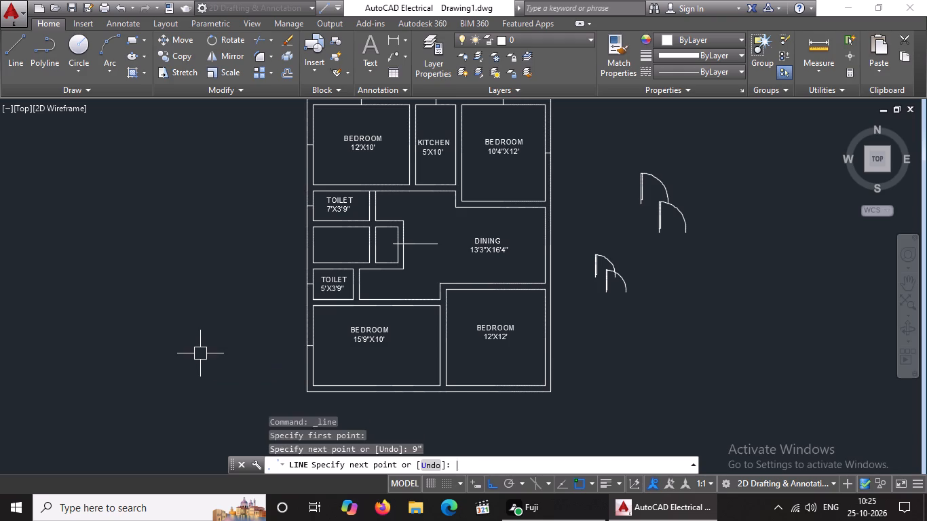
Draw a 9" line across the south outer wall from the midpoint of the 15'9"X10' bedroom's inner wall line.
{"action": "key", "text": "l"}
{"action": "key", "text": "Return"}
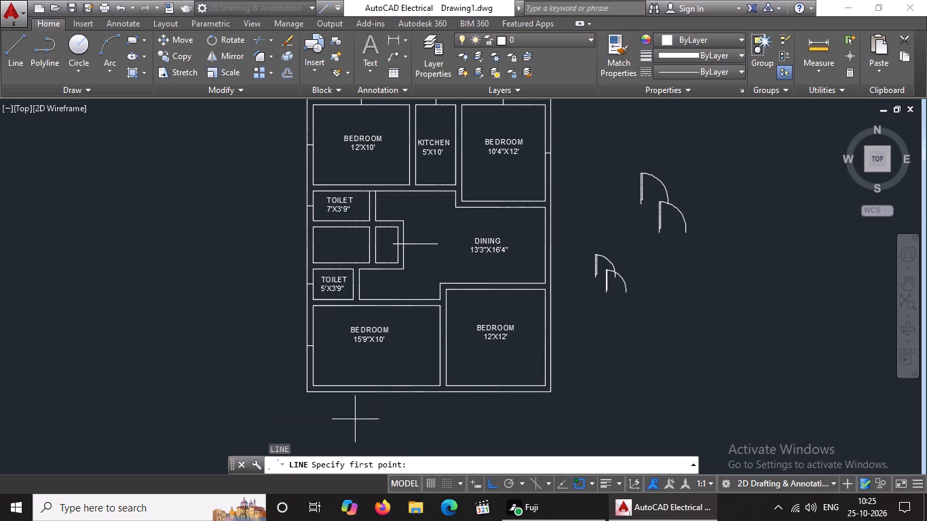
{"action": "left_click", "coordinate": [379, 387]}
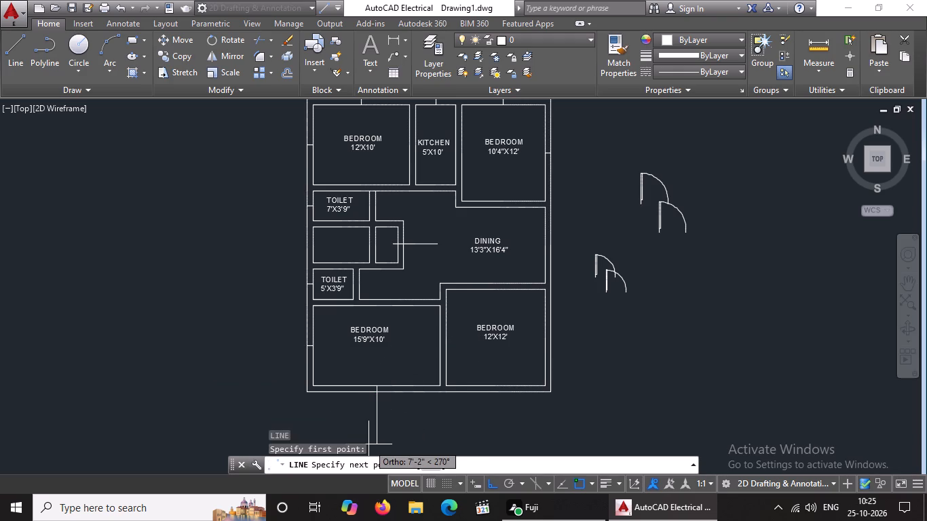
{"action": "type", "text": "9\""}
{"action": "key", "text": "Return"}
{"action": "key", "text": "Return"}
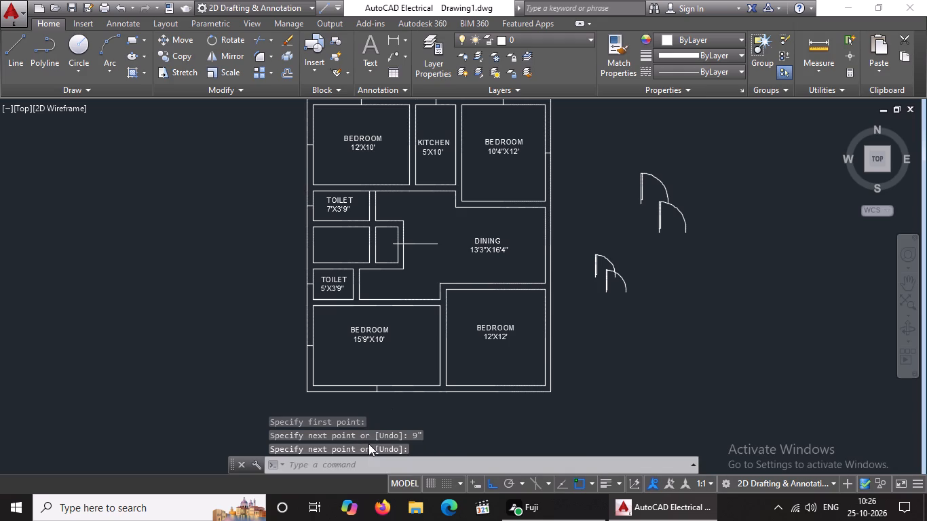
{"action": "key", "text": "Escape"}
Draw a 9" line across the south outer wall from the midpoint of the 12'X12' bedroom's inner wall line.
{"action": "key", "text": "l"}
{"action": "key", "text": "Return"}
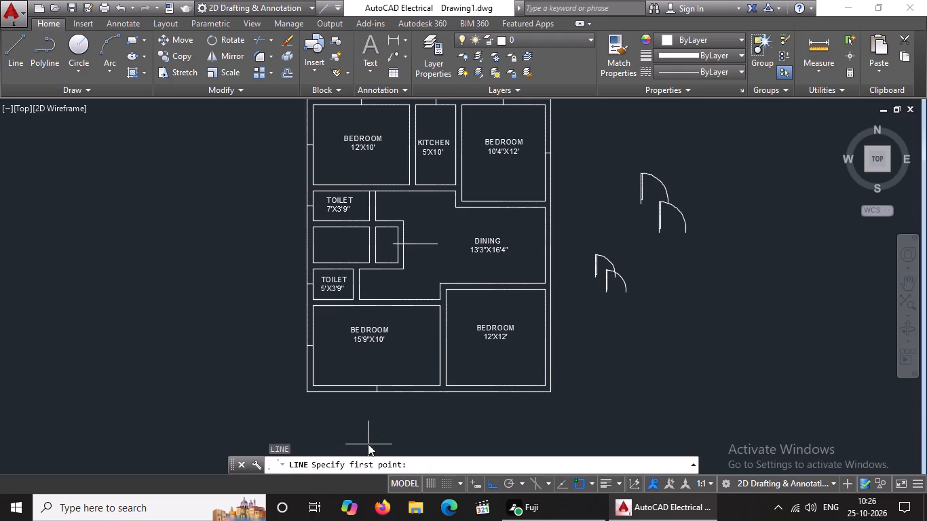
{"action": "left_click", "coordinate": [489, 387]}
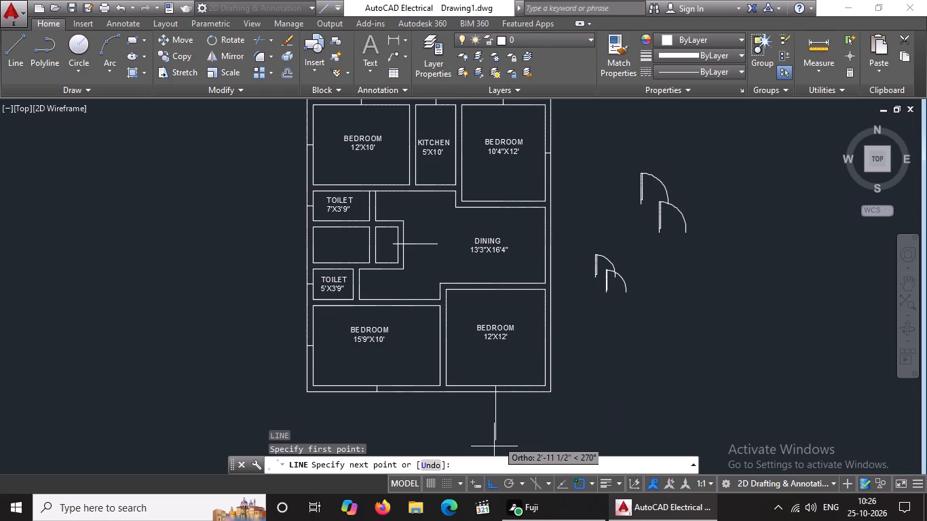
{"action": "type", "text": "9\""}
{"action": "key", "text": "Return"}
{"action": "key", "text": "Return"}
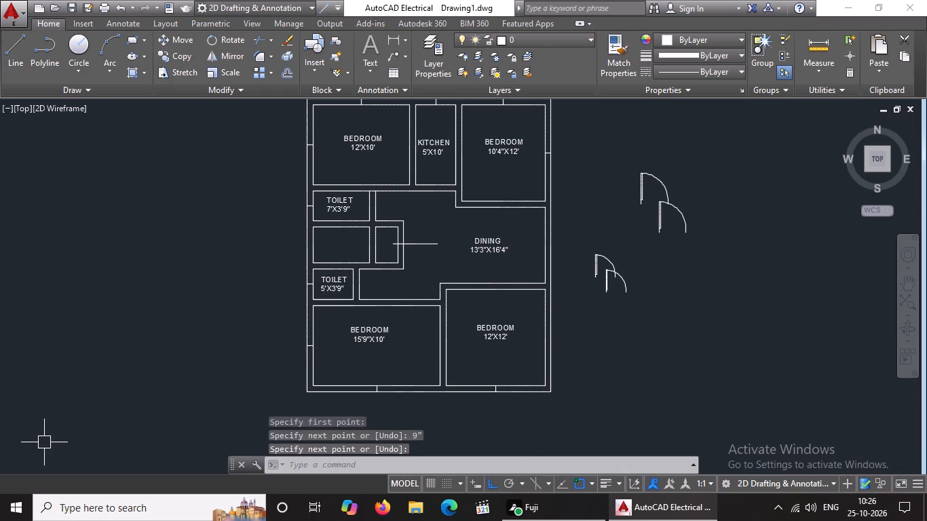
Draw a 9" line across the east outer wall from the midpoint of the 12'X12' bedroom's side.
{"action": "key", "text": "l"}
{"action": "key", "text": "Return"}
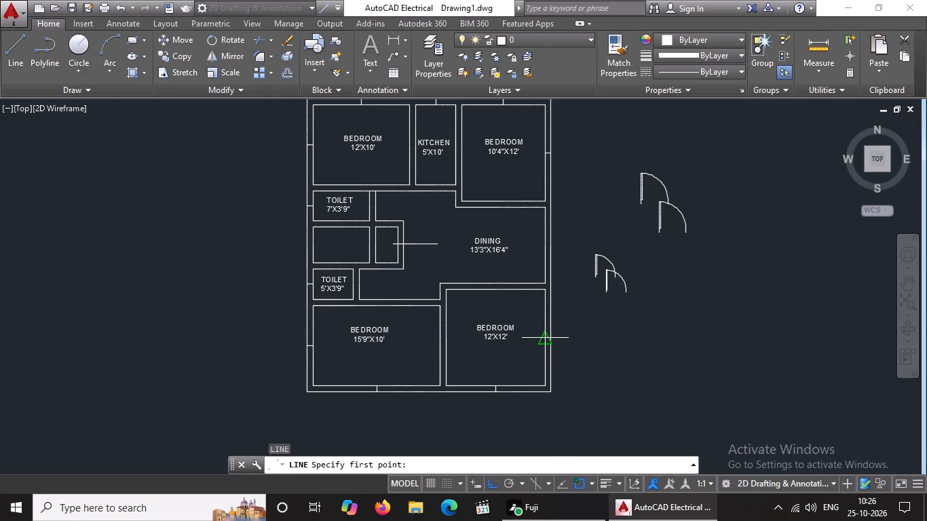
{"action": "left_click", "coordinate": [547, 336]}
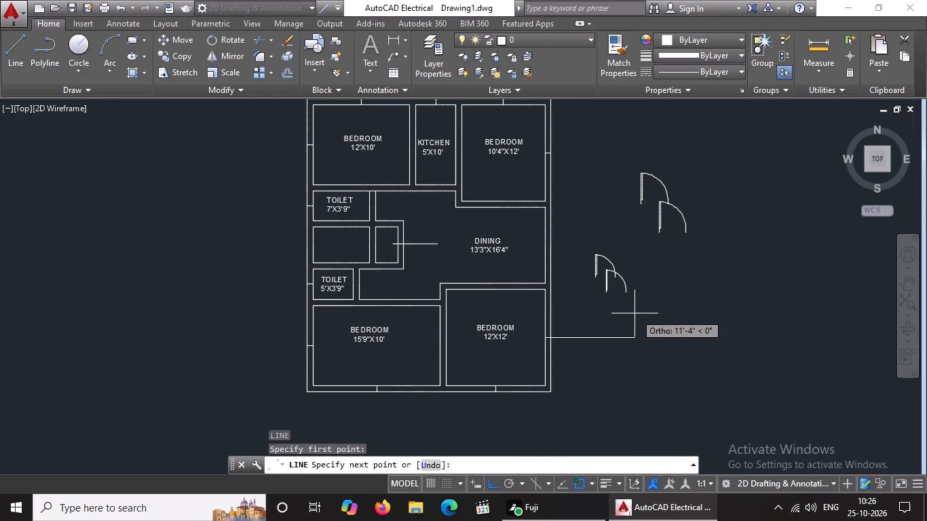
{"action": "key", "text": "9"}
{"action": "key", "text": "shift+quotedbl"}
{"action": "key", "text": "Return"}
{"action": "key", "text": "Return"}
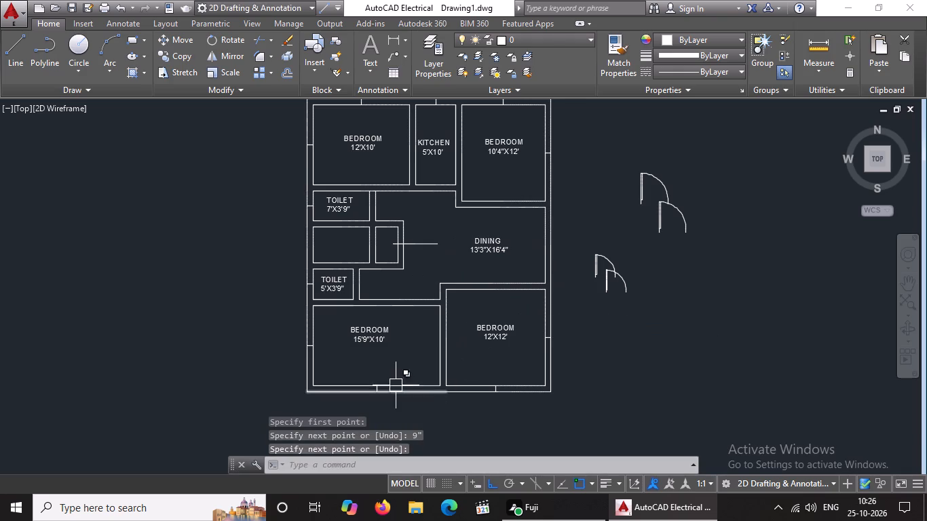
{"action": "key", "text": "Escape"}
Draw a 9" line across the east outer wall from the midpoint of the dining room's side.
{"action": "middle_click_drag", "start_coordinate": [497, 279], "coordinate": [491, 311]}
{"action": "key", "text": "Escape"}
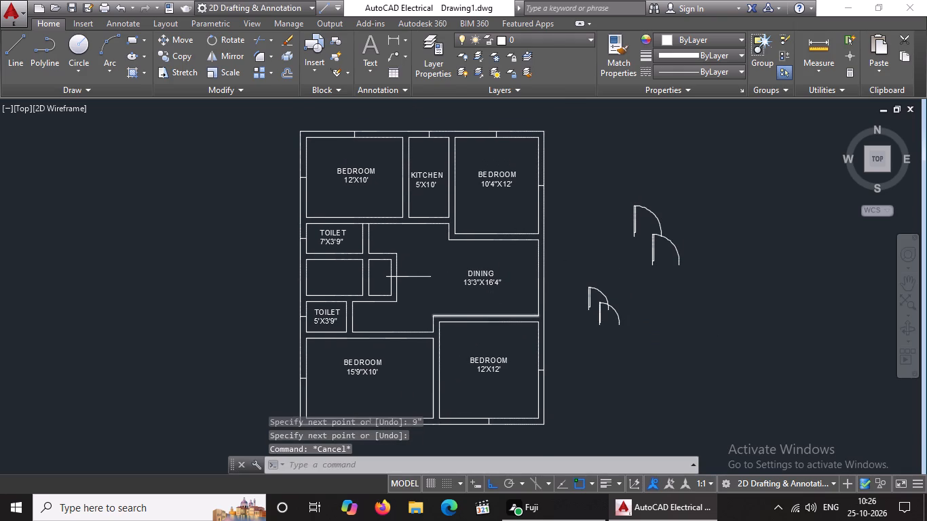
{"action": "key", "text": "l"}
{"action": "key", "text": "Return"}
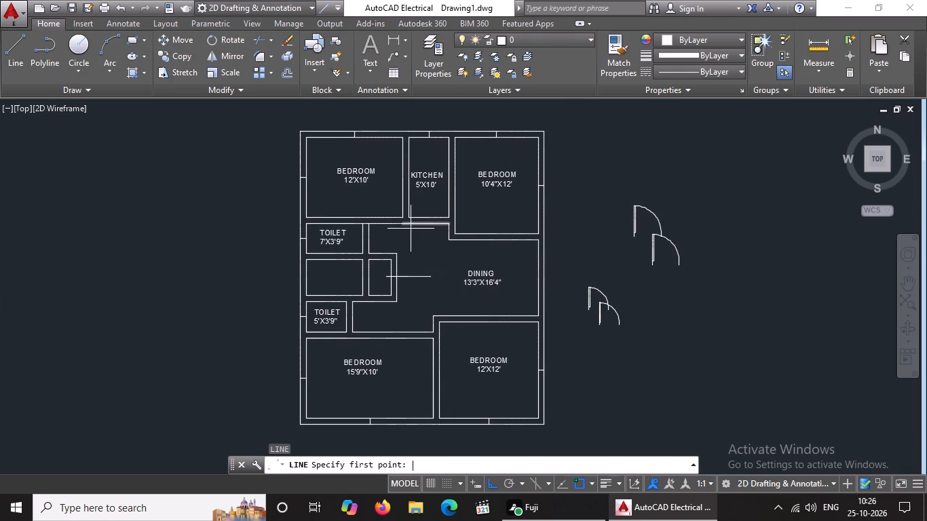
{"action": "left_click_drag", "start_coordinate": [540, 277], "coordinate": [560, 273]}
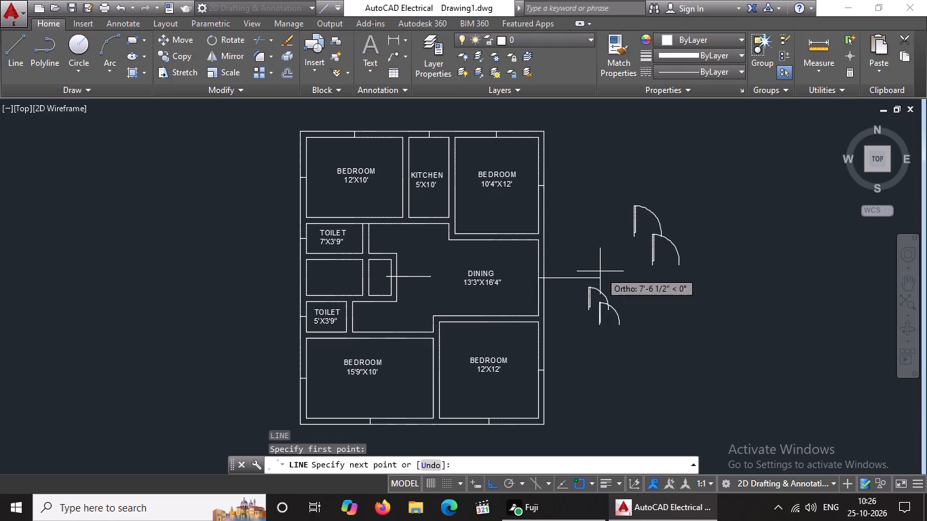
{"action": "key", "text": "9"}
{"action": "key", "text": "shift+quotedbl"}
{"action": "key", "text": "Return"}
{"action": "key", "text": "Return"}
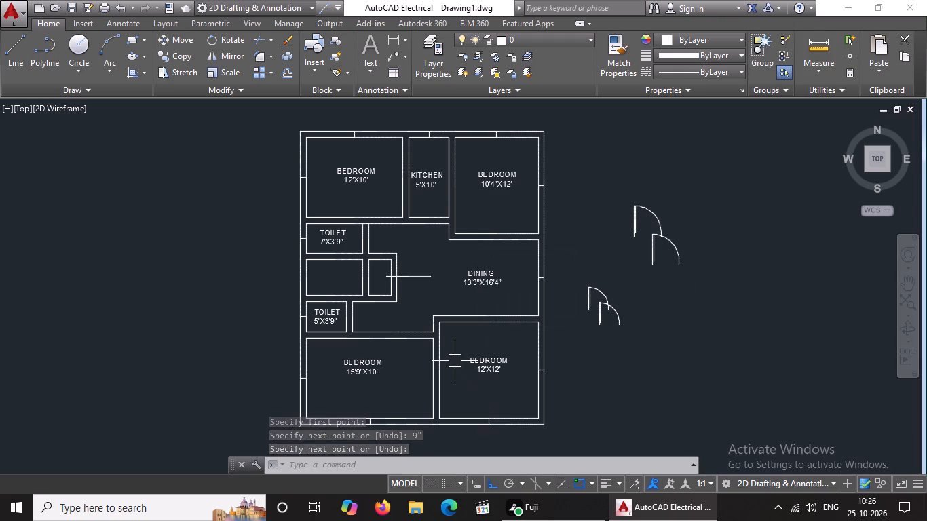
{"action": "key", "text": "Escape"}
Offset the midpoint line in the 12'X10' bedroom's north outer wall by 2' to both its west and east sides.
{"action": "key", "text": "o"}
{"action": "key", "text": "Return"}
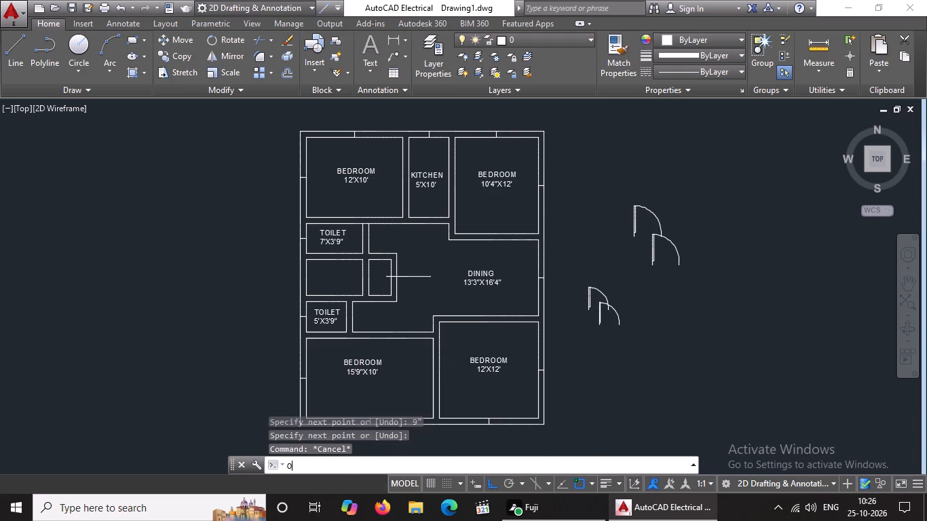
{"action": "type", "text": "2'"}
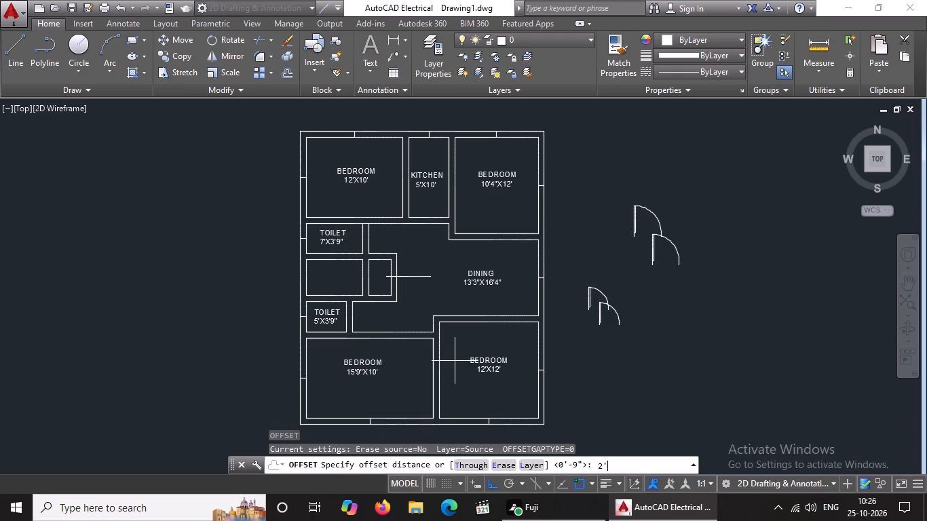
{"action": "key", "text": "Return"}
{"action": "scroll", "coordinate": [361, 130], "scroll_direction": "up", "scroll_amount": 3}
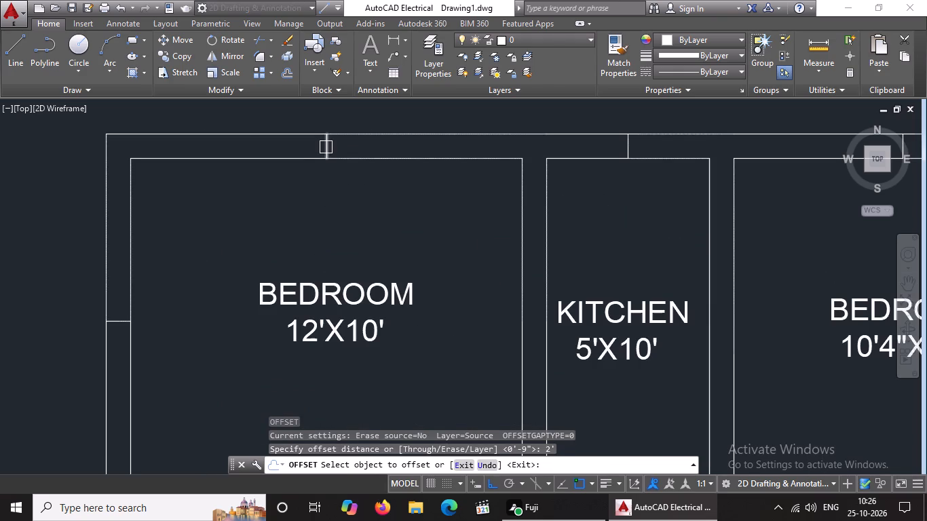
{"action": "left_click", "coordinate": [326, 146]}
{"action": "left_click_drag", "start_coordinate": [244, 146], "coordinate": [260, 142]}
{"action": "left_click_drag", "start_coordinate": [325, 147], "coordinate": [376, 146]}
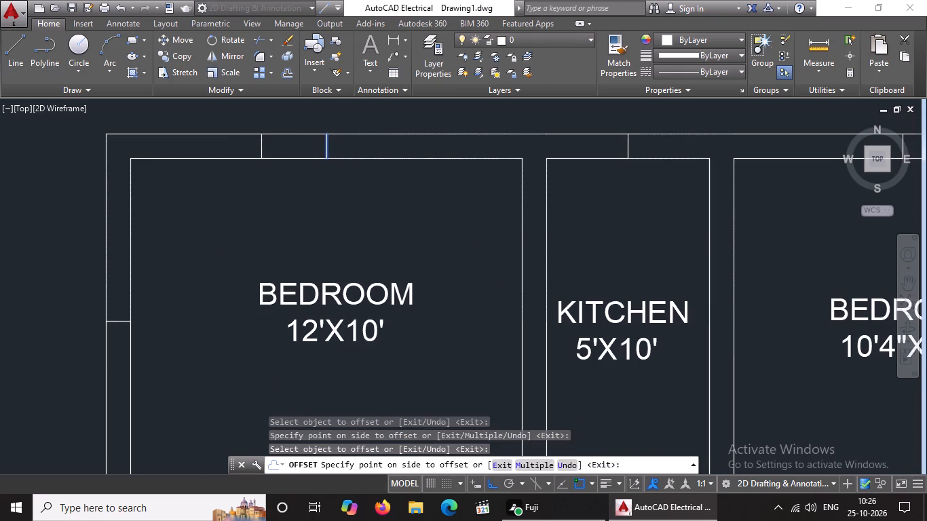
{"action": "left_click", "coordinate": [377, 146]}
{"action": "scroll", "coordinate": [402, 154], "scroll_direction": "down", "scroll_amount": 3}
{"action": "scroll", "coordinate": [489, 157], "scroll_direction": "down", "scroll_amount": 3}
{"action": "middle_click_drag", "start_coordinate": [467, 185], "coordinate": [421, 204]}
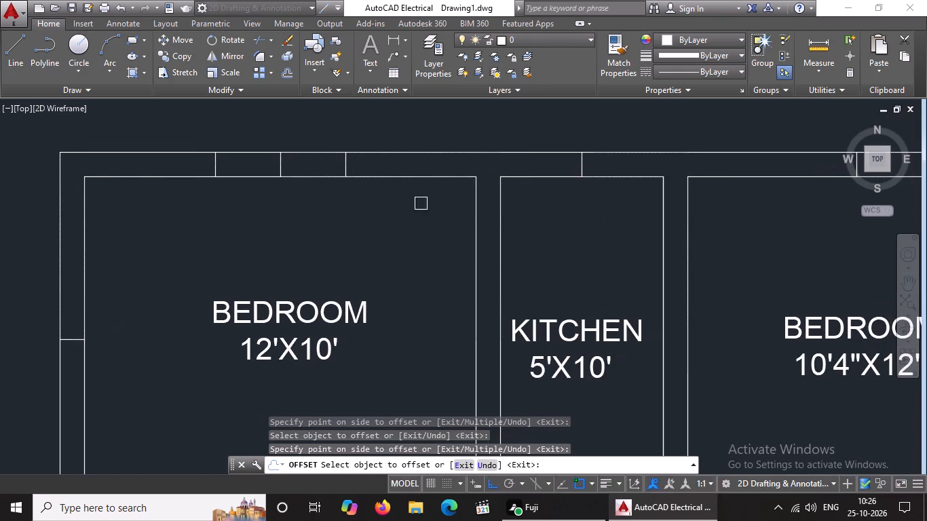
{"action": "scroll", "coordinate": [441, 192], "scroll_direction": "down", "scroll_amount": 7}
{"action": "key", "text": "Escape"}
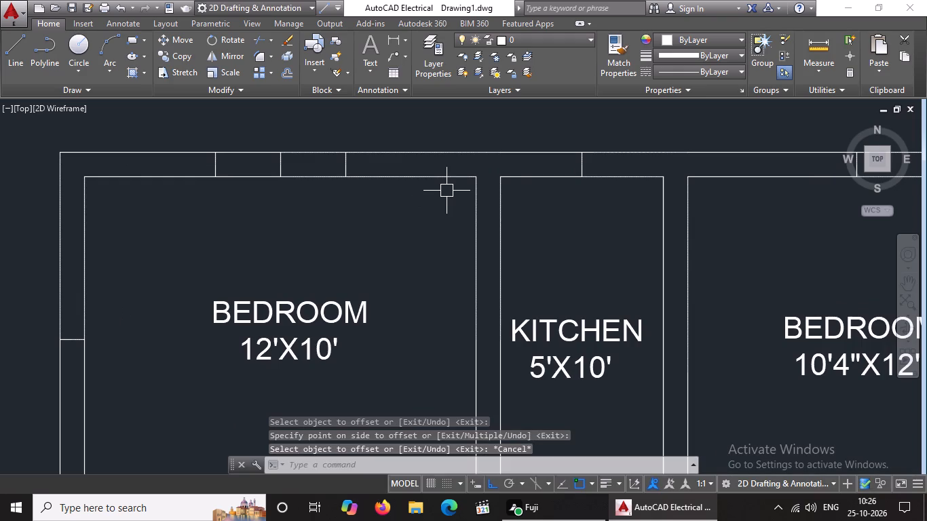
Offset the midpoint line in the kitchen's north outer wall by 1' to both its west and east sides.
{"action": "key", "text": "o"}
{"action": "key", "text": "Return"}
{"action": "type", "text": "1'"}
{"action": "key", "text": "Return"}
{"action": "left_click", "coordinate": [583, 164]}
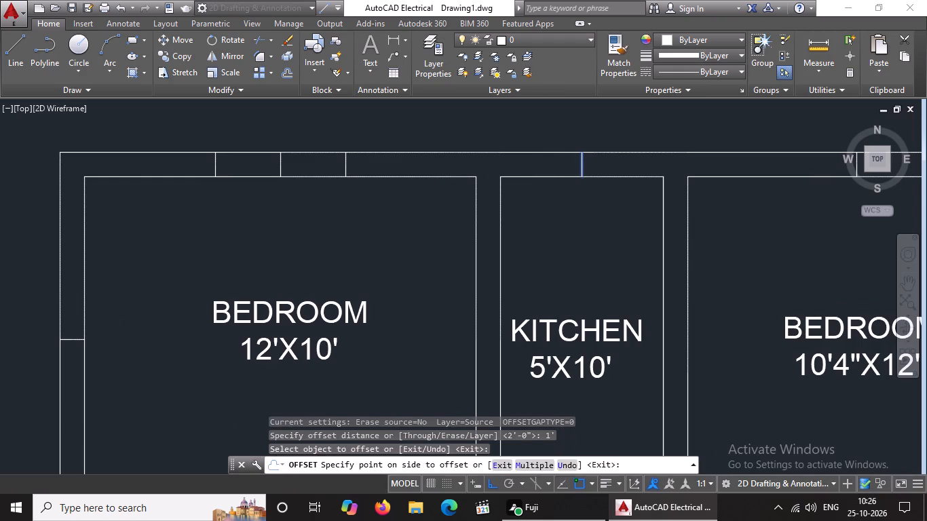
{"action": "left_click", "coordinate": [522, 179]}
{"action": "left_click_drag", "start_coordinate": [583, 166], "coordinate": [597, 163]}
{"action": "left_click", "coordinate": [622, 164]}
{"action": "scroll", "coordinate": [622, 166], "scroll_direction": "down", "scroll_amount": 7}
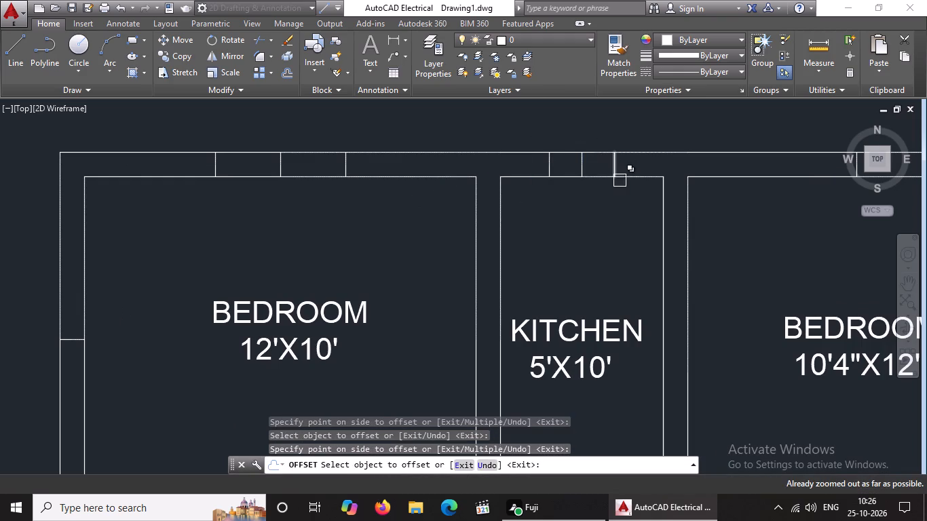
{"action": "middle_click_drag", "start_coordinate": [581, 267], "coordinate": [471, 203]}
{"action": "scroll", "coordinate": [479, 219], "scroll_direction": "down", "scroll_amount": 3}
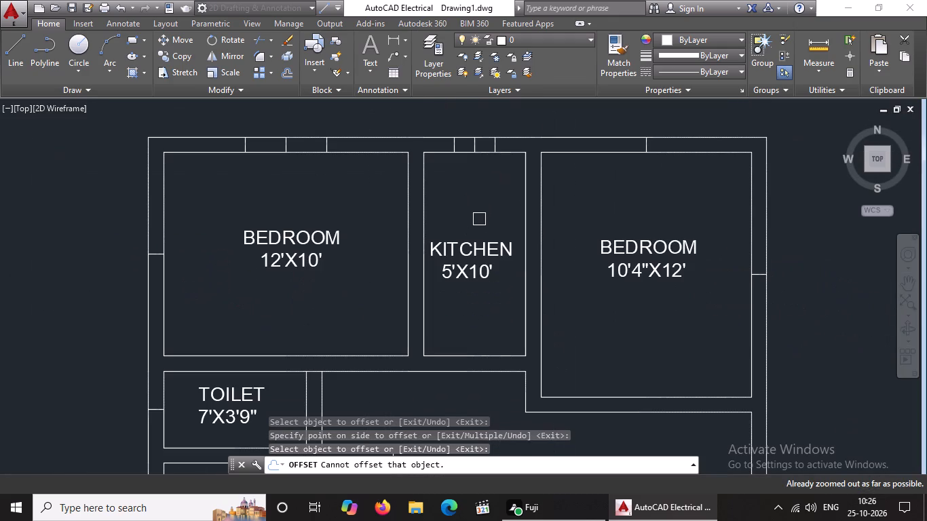
{"action": "key", "text": "Escape"}
{"action": "middle_click_drag", "start_coordinate": [594, 207], "coordinate": [594, 235]}
{"action": "key", "text": "Escape"}
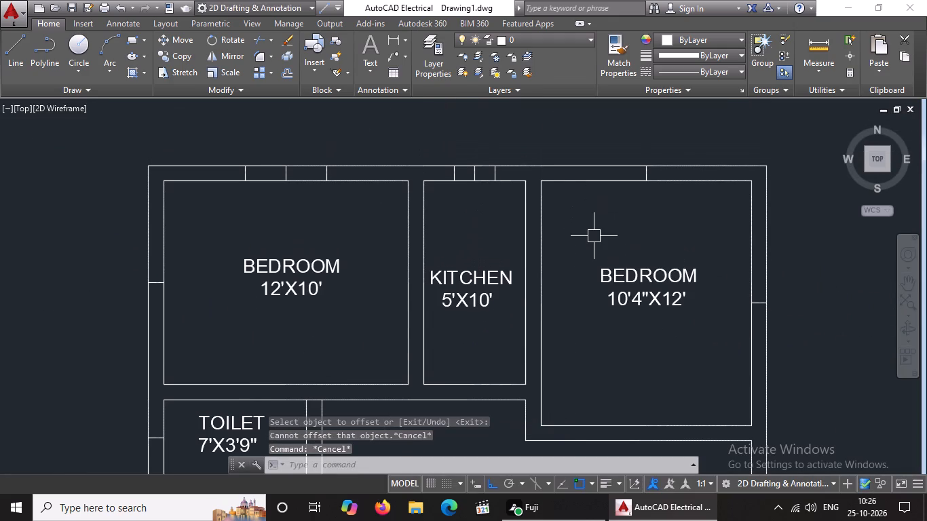
Offset the midpoint line in the 10'4"X12' bedroom's north outer wall by 2' to both its west and east sides.
{"action": "key", "text": "o"}
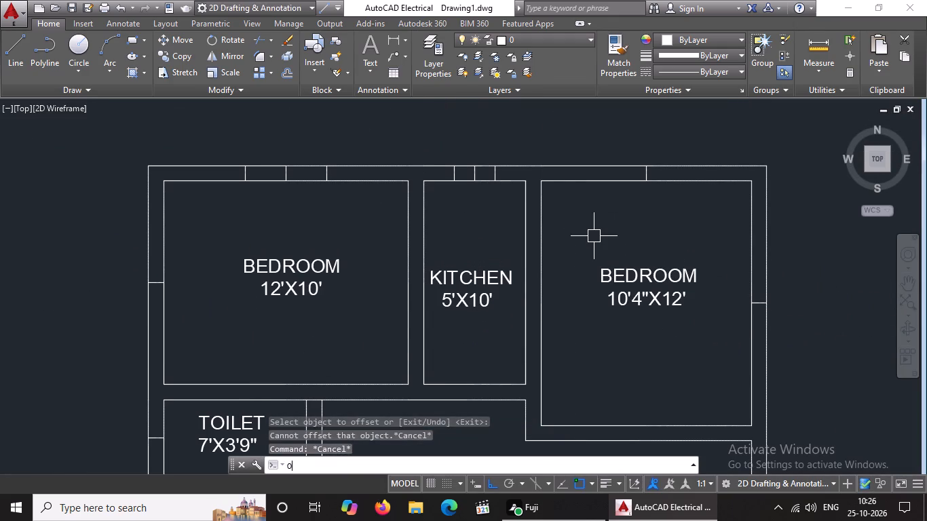
{"action": "key", "text": "Return"}
{"action": "key", "text": "2"}
{"action": "key", "text": "apostrophe"}
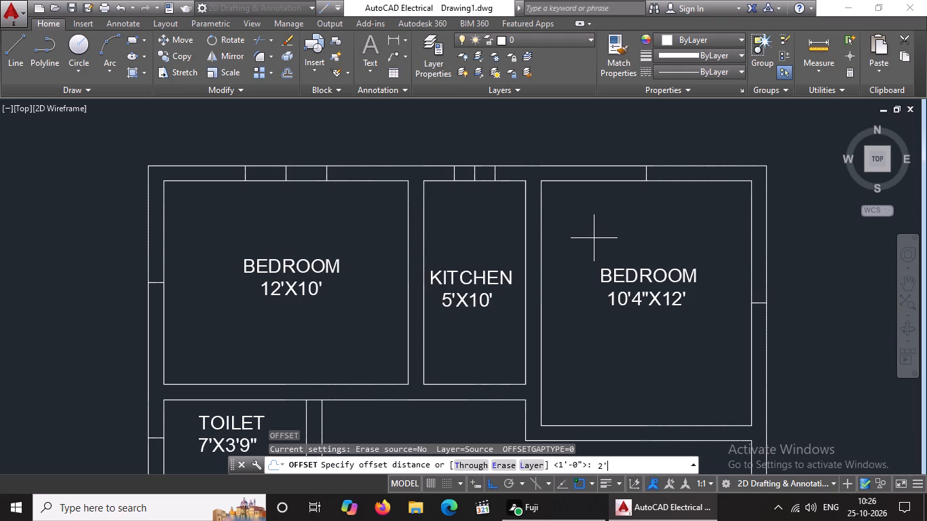
{"action": "key", "text": "Return"}
{"action": "scroll", "coordinate": [641, 178], "scroll_direction": "up", "scroll_amount": 2}
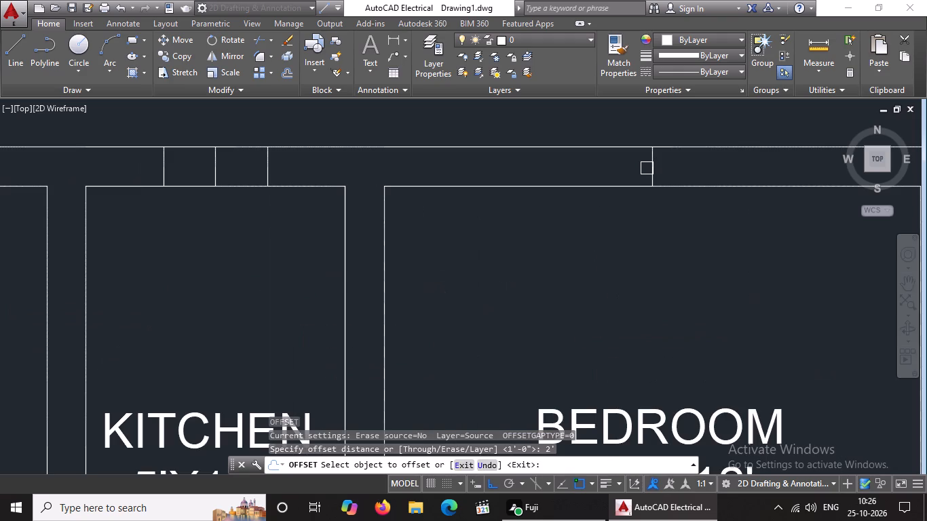
{"action": "left_click", "coordinate": [649, 168]}
{"action": "left_click_drag", "start_coordinate": [601, 182], "coordinate": [607, 180]}
{"action": "left_click", "coordinate": [654, 170]}
{"action": "left_click", "coordinate": [692, 162]}
{"action": "scroll", "coordinate": [695, 170], "scroll_direction": "down", "scroll_amount": 2}
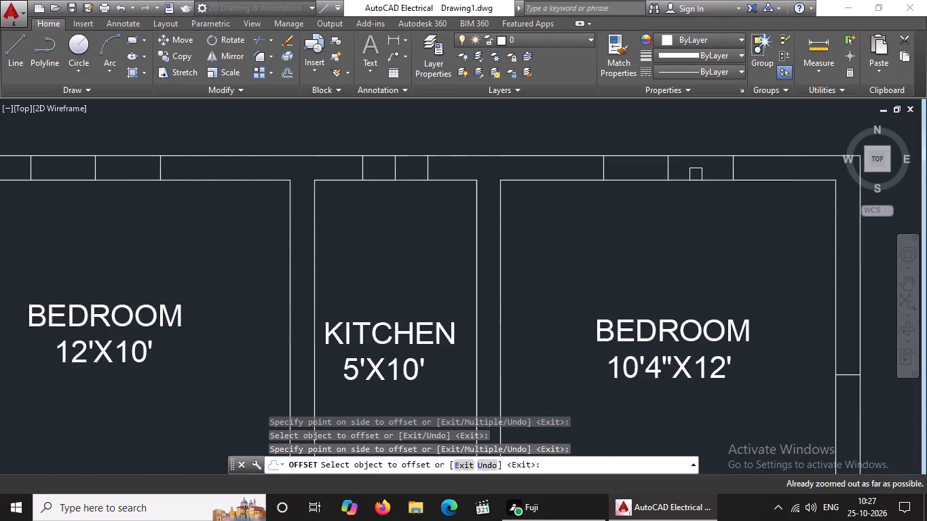
{"action": "scroll", "coordinate": [698, 176], "scroll_direction": "down", "scroll_amount": 3}
{"action": "middle_click_drag", "start_coordinate": [700, 215], "coordinate": [704, 189]}
{"action": "scroll", "coordinate": [704, 199], "scroll_direction": "down", "scroll_amount": 8}
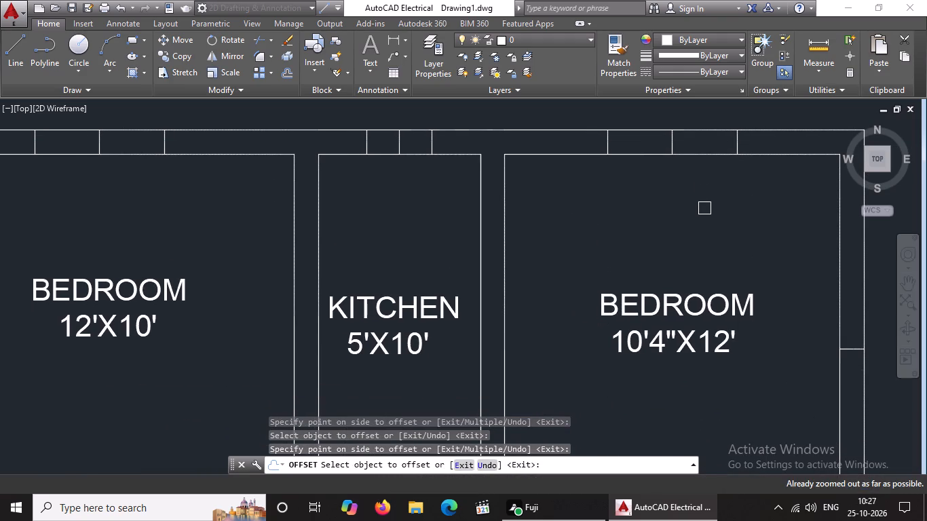
{"action": "key", "text": "Escape"}
Review the whole floor plan and the opening marks along the north outer wall.
{"action": "scroll", "coordinate": [704, 208], "scroll_direction": "down", "scroll_amount": 5}
{"action": "type", "text": "Z"}
{"action": "key", "text": "space"}
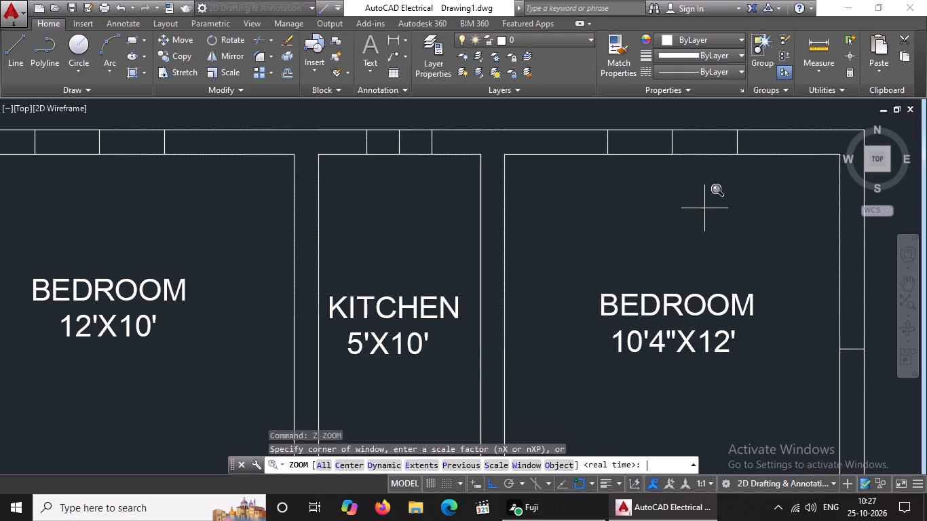
{"action": "type", "text": "A"}
{"action": "key", "text": "space"}
{"action": "middle_click_drag", "start_coordinate": [505, 191], "coordinate": [506, 197]}
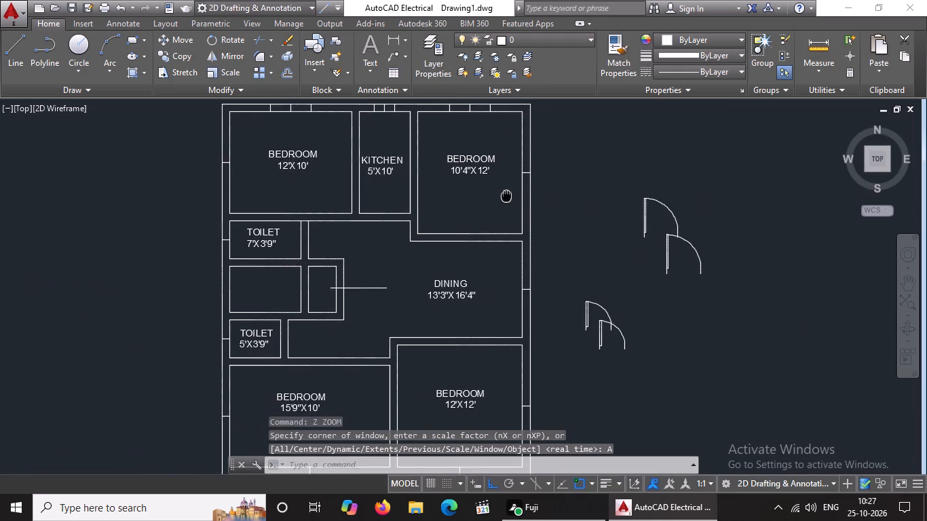
{"action": "middle_click_drag", "start_coordinate": [506, 197], "coordinate": [540, 293]}
{"action": "key", "text": "Escape"}
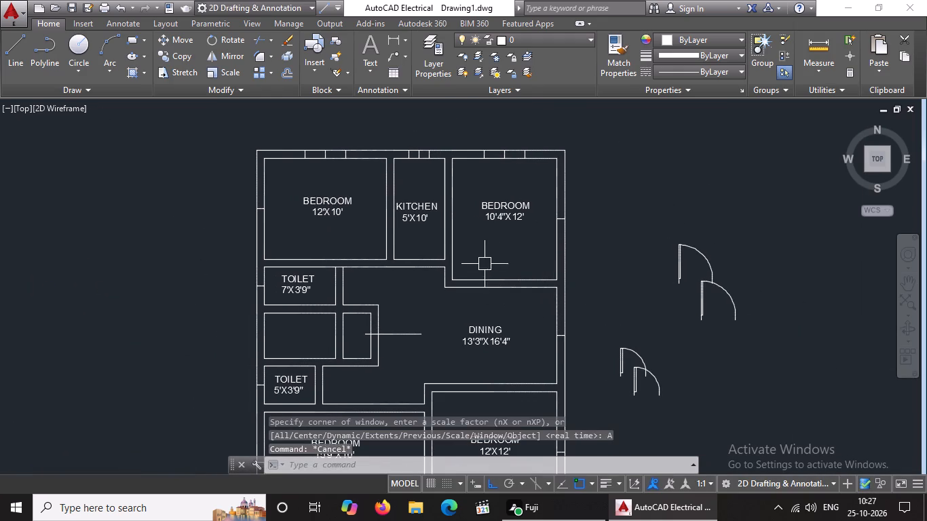
{"action": "scroll", "coordinate": [312, 142], "scroll_direction": "up", "scroll_amount": 1}
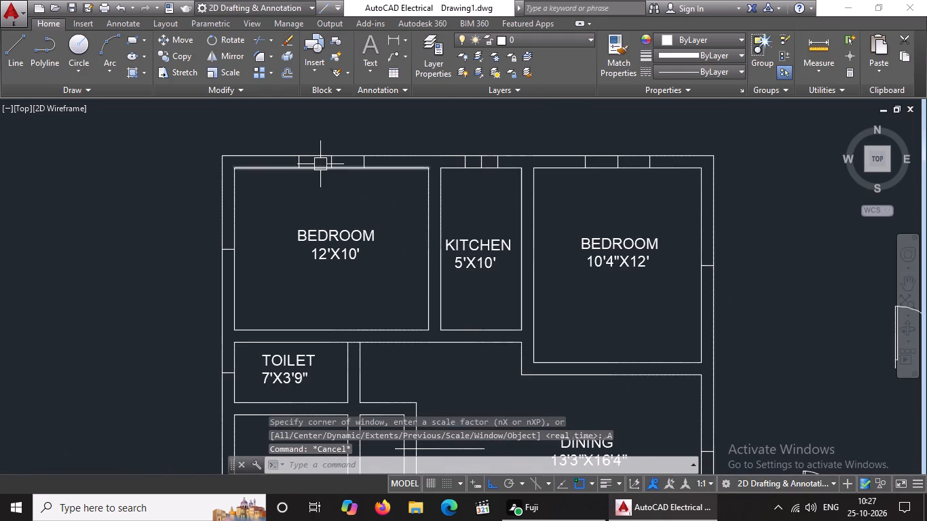
{"action": "scroll", "coordinate": [320, 164], "scroll_direction": "up", "scroll_amount": 2}
{"action": "scroll", "coordinate": [332, 163], "scroll_direction": "down", "scroll_amount": 6}
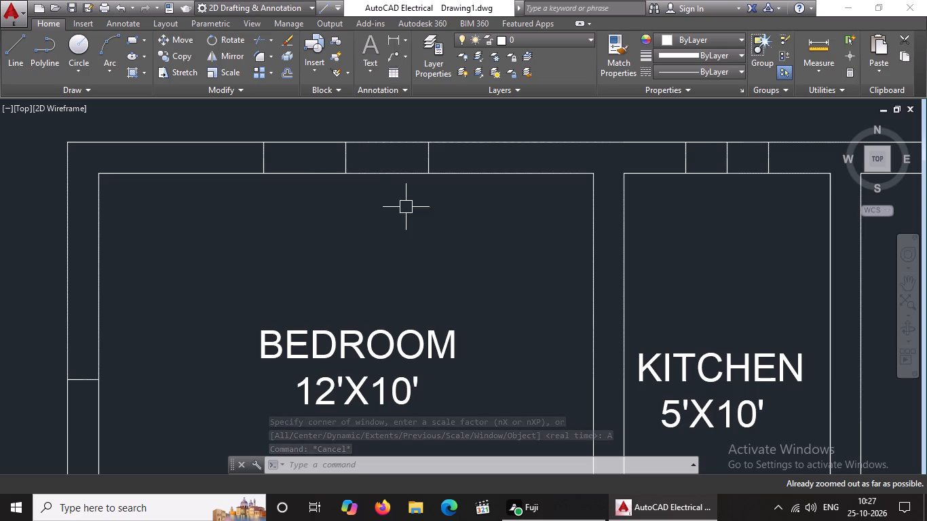
{"action": "middle_click", "coordinate": [421, 142]}
{"action": "scroll", "coordinate": [463, 259], "scroll_direction": "up", "scroll_amount": 1}
{"action": "middle_click_drag", "start_coordinate": [463, 257], "coordinate": [463, 229]}
{"action": "middle_click", "coordinate": [463, 224]}
{"action": "key", "text": "Escape"}
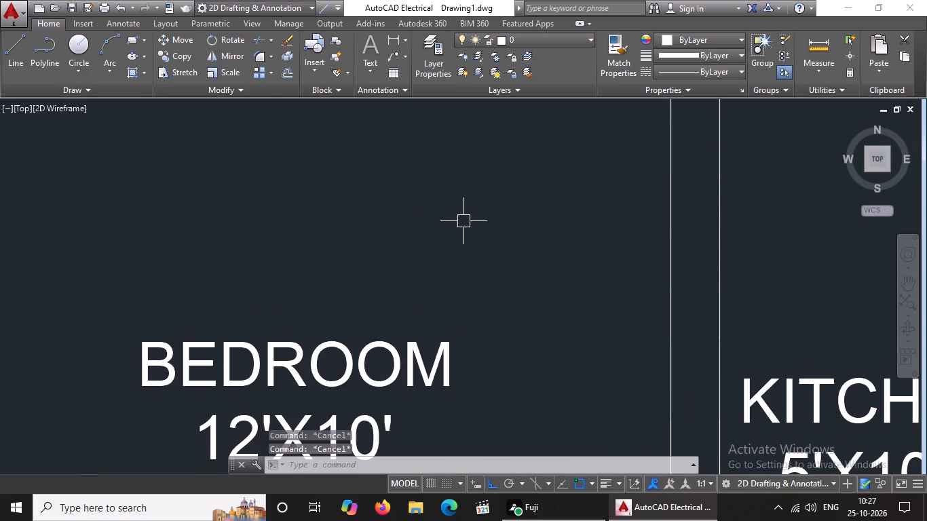
{"action": "scroll", "coordinate": [463, 221], "scroll_direction": "down", "scroll_amount": 9}
{"action": "middle_click_drag", "start_coordinate": [476, 262], "coordinate": [444, 184]}
{"action": "key", "text": "Escape"}
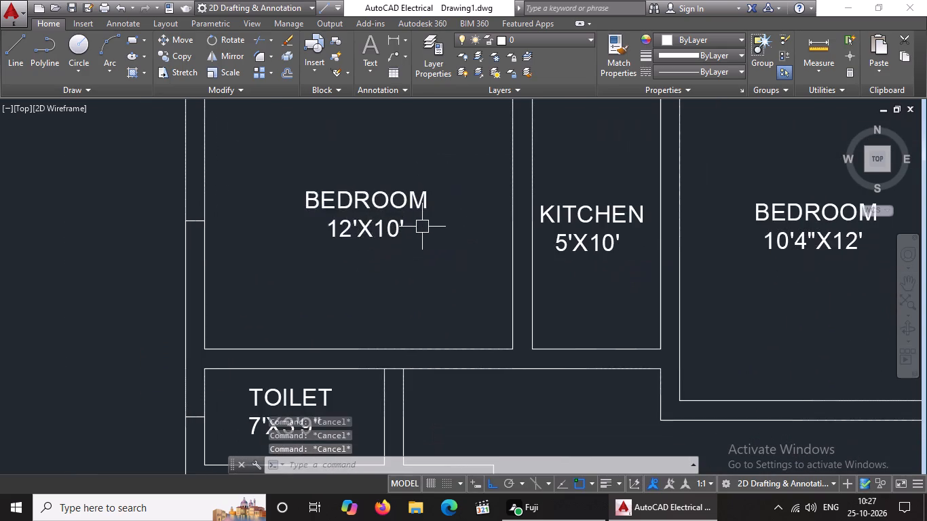
{"action": "scroll", "coordinate": [423, 226], "scroll_direction": "down", "scroll_amount": 11}
{"action": "scroll", "coordinate": [411, 163], "scroll_direction": "down", "scroll_amount": 1}
{"action": "key", "text": "Escape"}
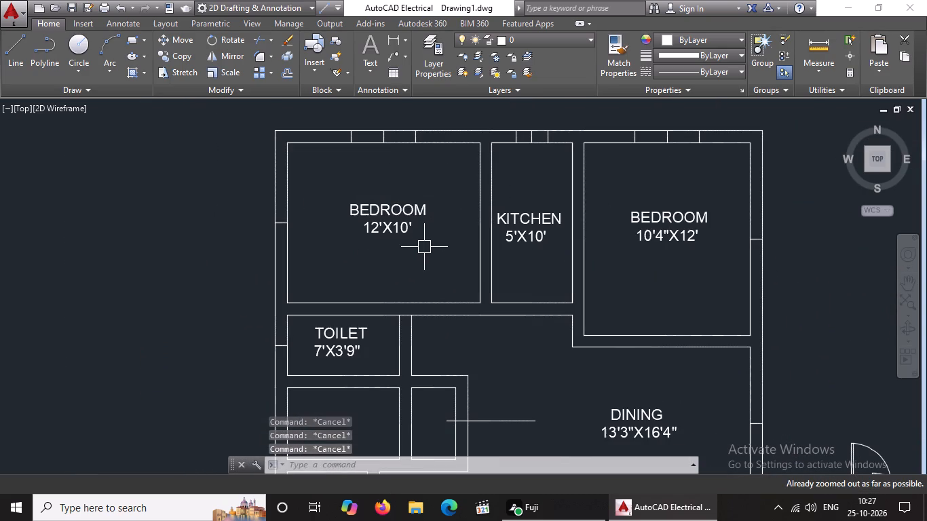
{"action": "key", "text": "Escape"}
With ortho off, move one of the smaller door blocks from beside the plan onto the 12'X10' bedroom's south wall, near its southeast corner.
{"action": "scroll", "coordinate": [447, 234], "scroll_direction": "down", "scroll_amount": 6}
{"action": "middle_click_drag", "start_coordinate": [468, 292], "coordinate": [396, 216]}
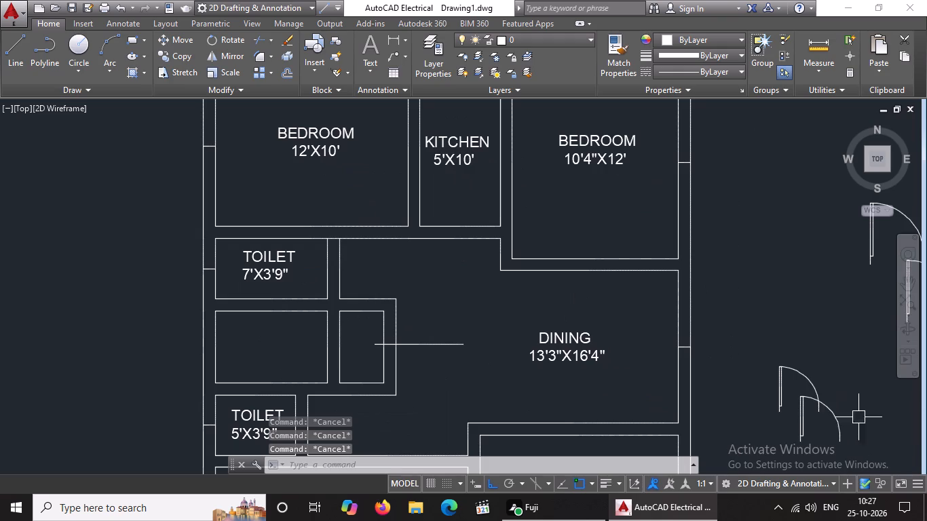
{"action": "left_click", "coordinate": [777, 401]}
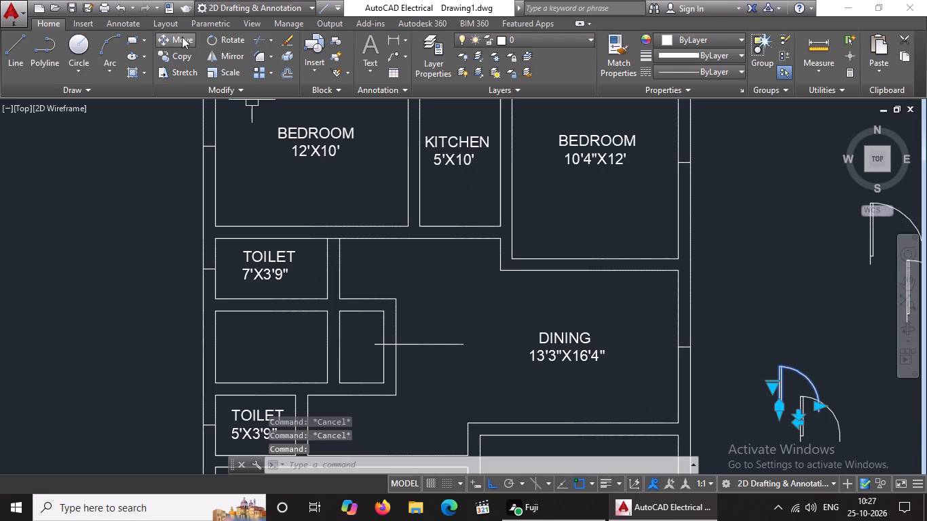
{"action": "left_click", "coordinate": [182, 38]}
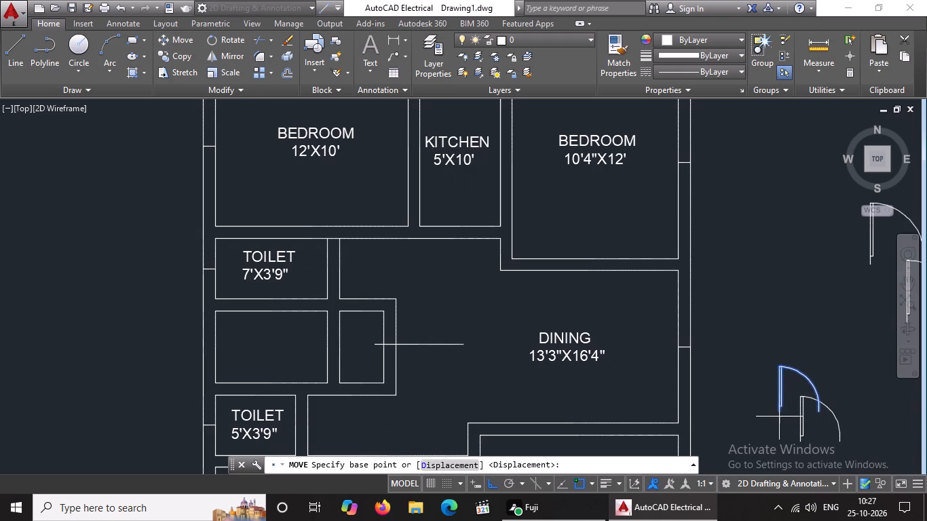
{"action": "left_click", "coordinate": [780, 411]}
{"action": "middle_click_drag", "start_coordinate": [421, 326], "coordinate": [431, 402]}
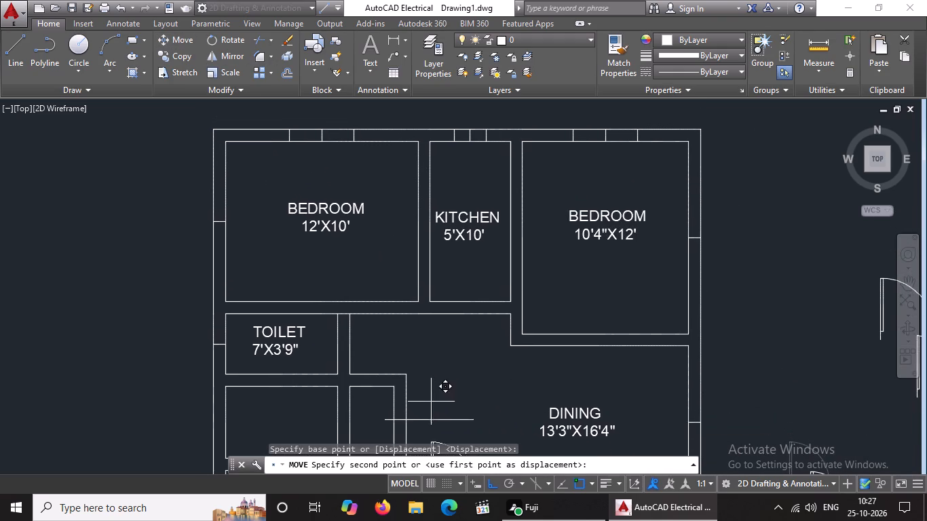
{"action": "left_click", "coordinate": [494, 480]}
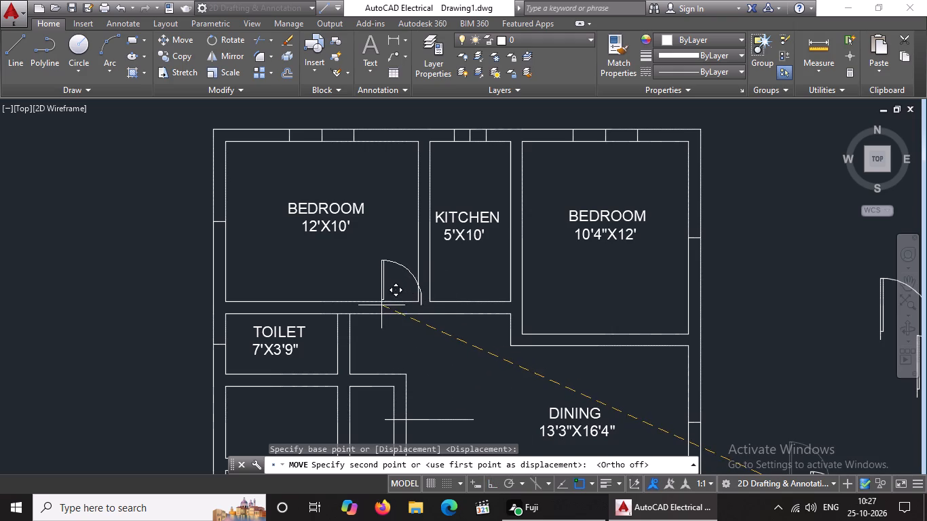
{"action": "left_click", "coordinate": [373, 304]}
{"action": "key", "text": "Escape"}
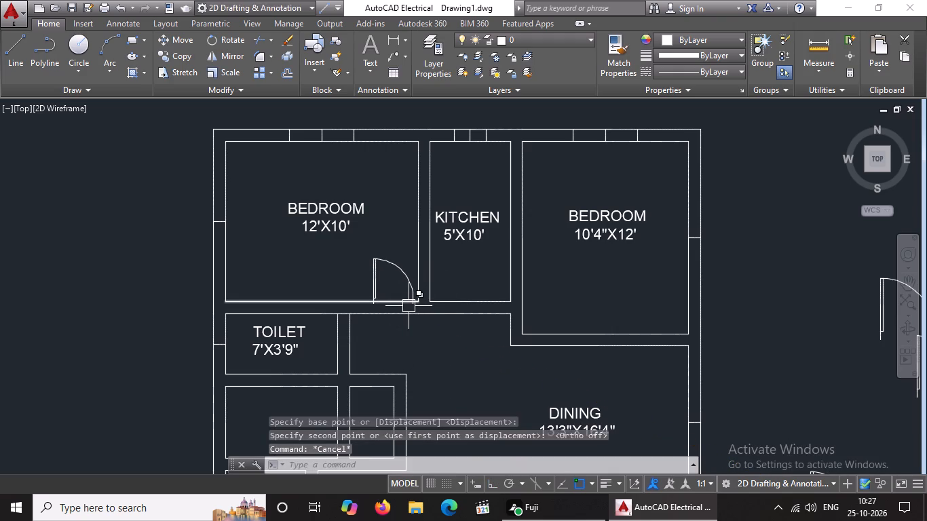
Extend the 12'X10' bedroom's east inner wall line south across the 9" wall to the opposite wall line.
{"action": "type", "text": "EX"}
{"action": "key", "text": "space"}
{"action": "key", "text": "space"}
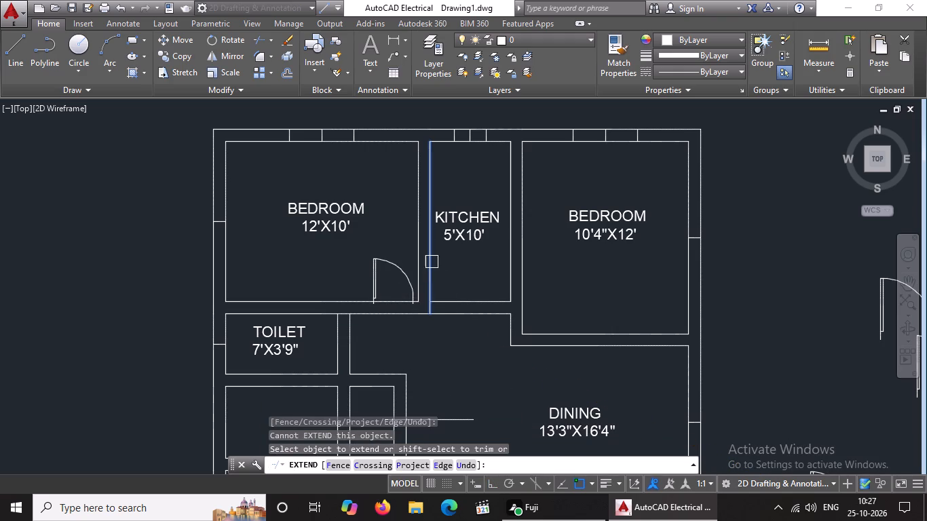
{"action": "left_click", "coordinate": [417, 269]}
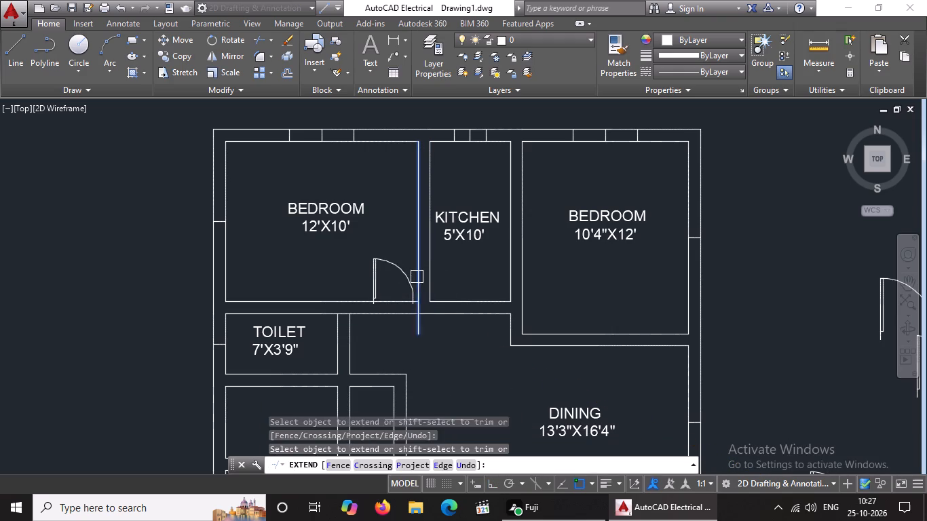
{"action": "key", "text": "Escape"}
Flip the 12'X10' bedroom's door block horizontally so its hinge is on the east side.
{"action": "left_click", "coordinate": [375, 284]}
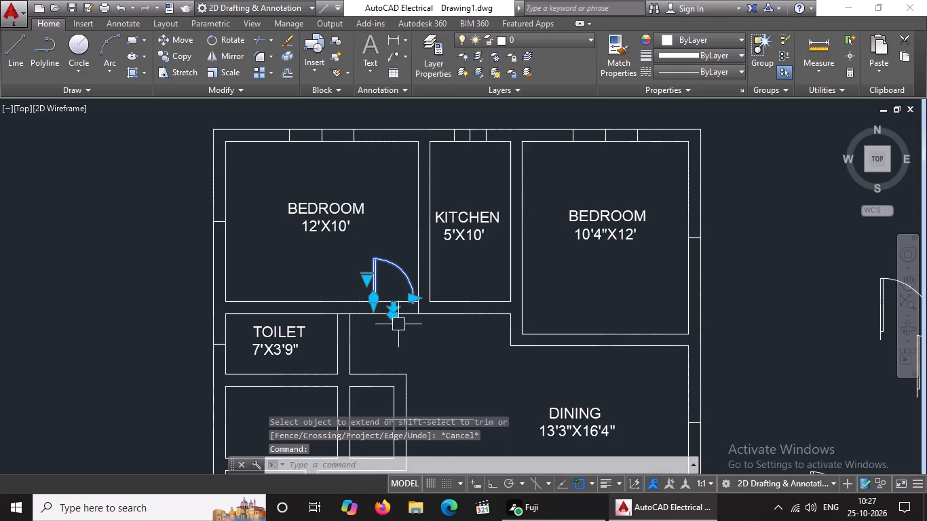
{"action": "left_click", "coordinate": [392, 315]}
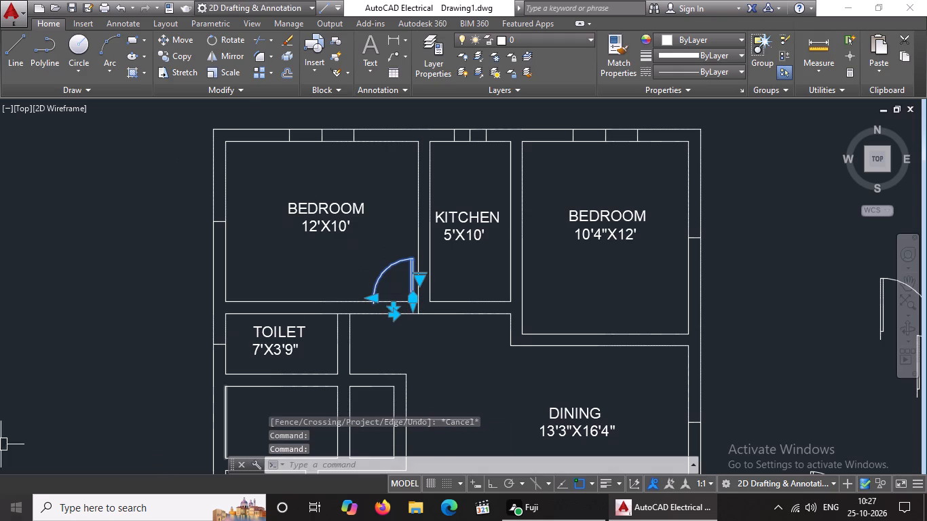
Move the 12'X10' bedroom's door by its hinge corner to where the extended line meets the wall's south line.
{"action": "left_click", "coordinate": [170, 36]}
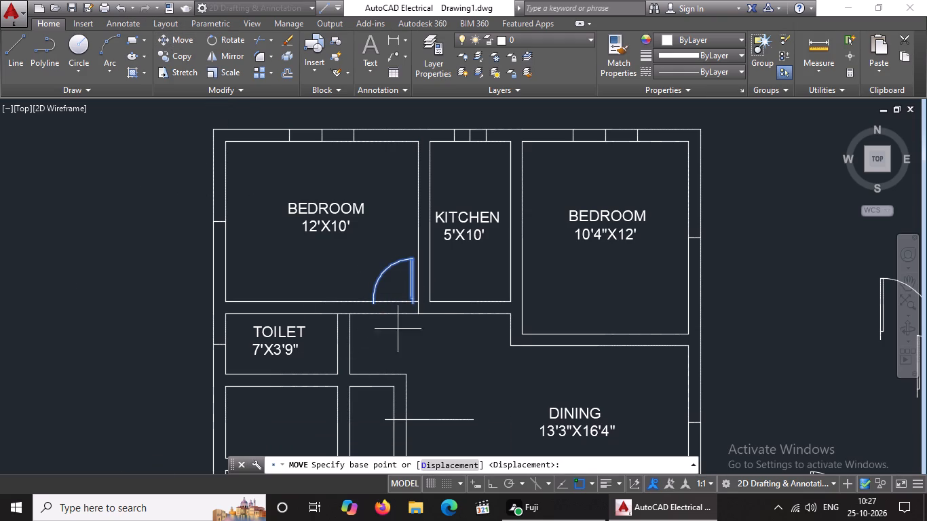
{"action": "scroll", "coordinate": [411, 309], "scroll_direction": "up", "scroll_amount": 2}
{"action": "left_click", "coordinate": [413, 300]}
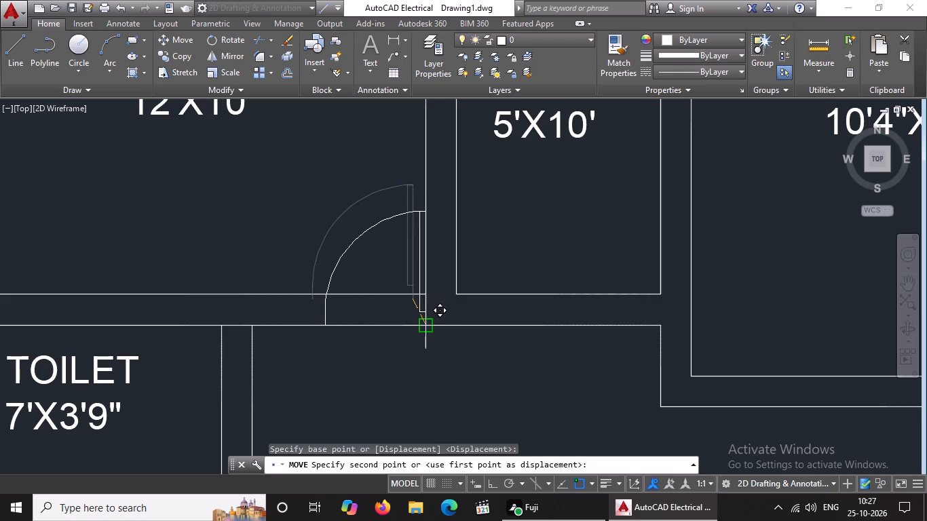
{"action": "left_click", "coordinate": [427, 321]}
{"action": "scroll", "coordinate": [442, 336], "scroll_direction": "down", "scroll_amount": 5}
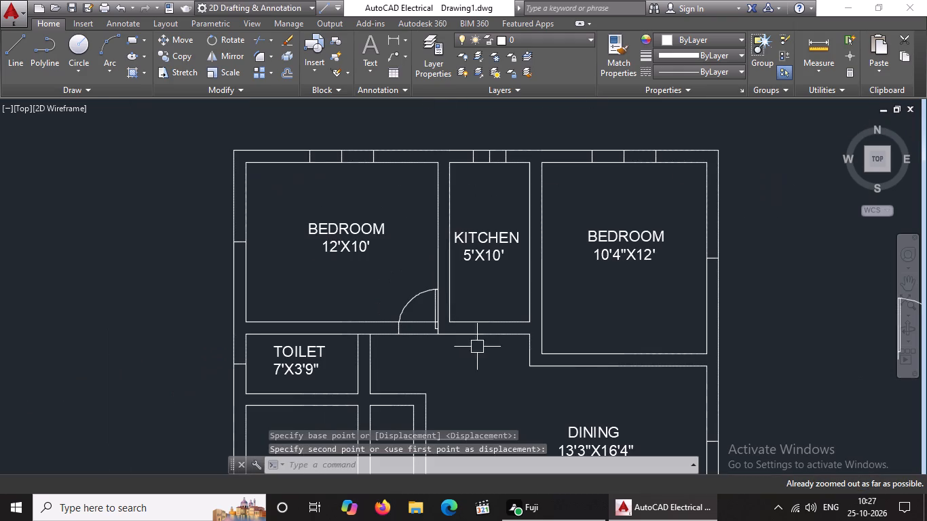
Flip the 12'X10' bedroom's door block vertically so it swings south, away from the bedroom.
{"action": "middle_click_drag", "start_coordinate": [478, 349], "coordinate": [474, 328]}
{"action": "middle_click_drag", "start_coordinate": [552, 346], "coordinate": [295, 210]}
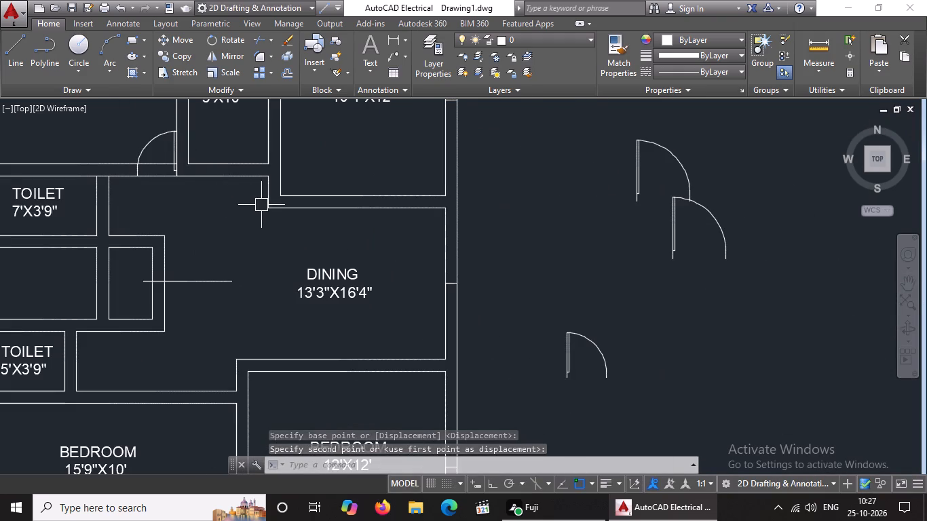
{"action": "middle_click_drag", "start_coordinate": [263, 205], "coordinate": [333, 267]}
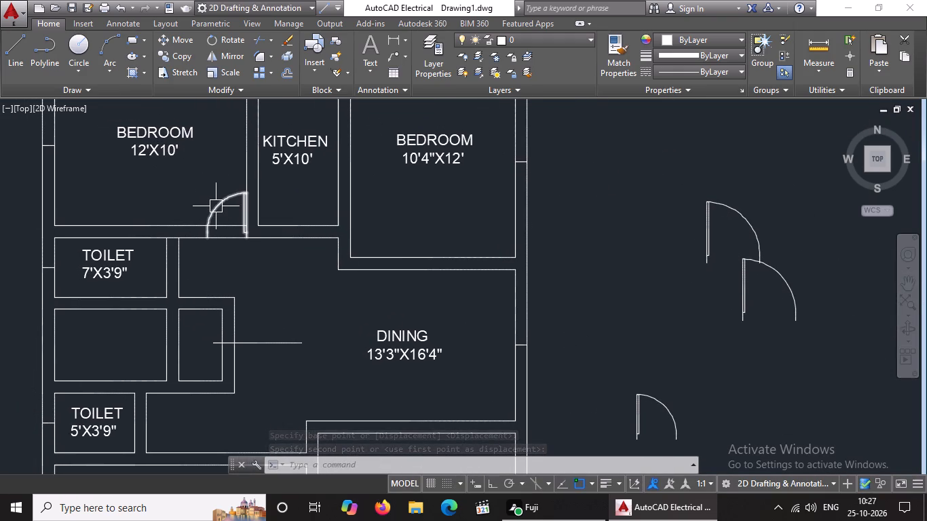
{"action": "left_click", "coordinate": [214, 204]}
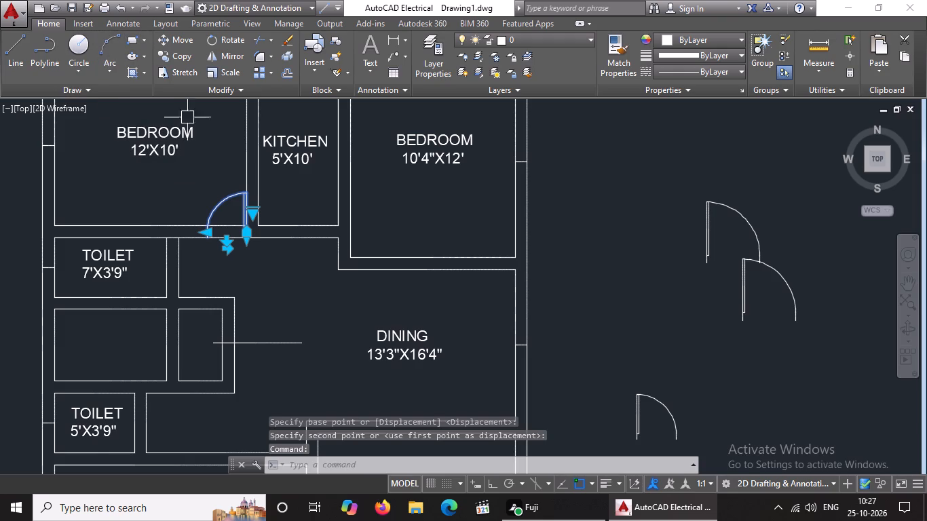
{"action": "left_click", "coordinate": [222, 241]}
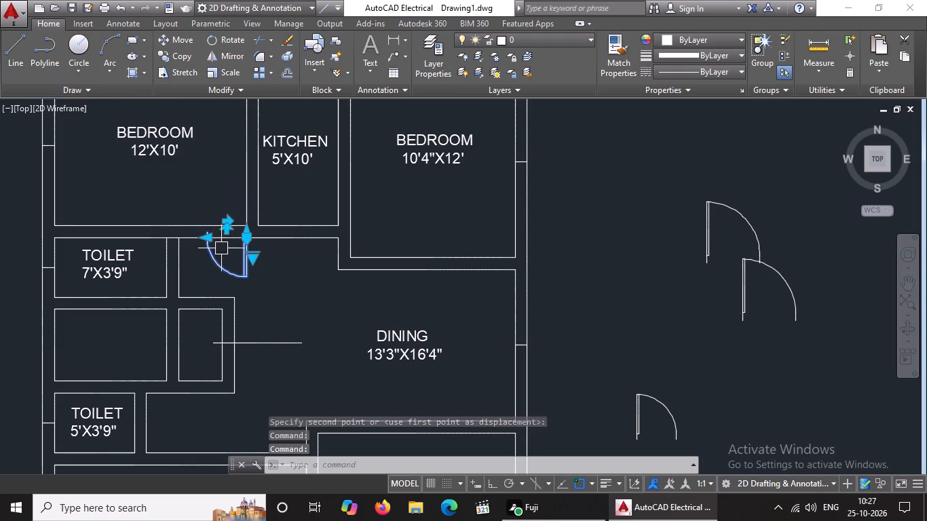
{"action": "key", "text": "Escape"}
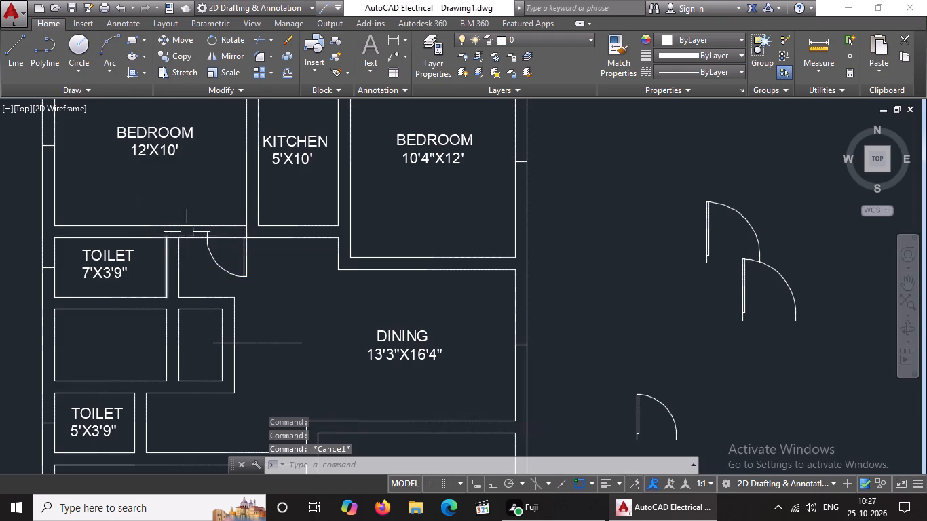
Extend the 7'X3'9" toilet's east inner wall line north across the 9" wall to the 12'X10' bedroom's south wall line.
{"action": "type", "text": "EX"}
{"action": "key", "text": "space"}
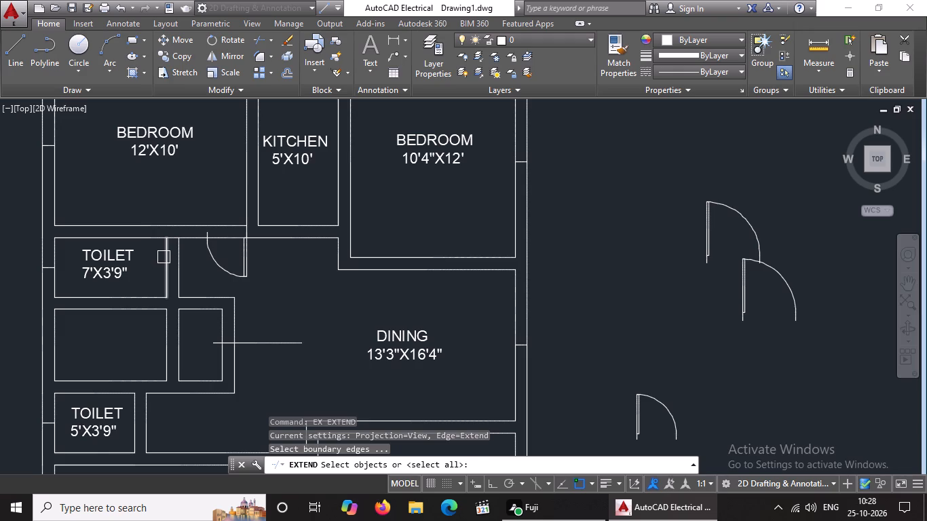
{"action": "key", "text": "Escape"}
{"action": "type", "text": "EX"}
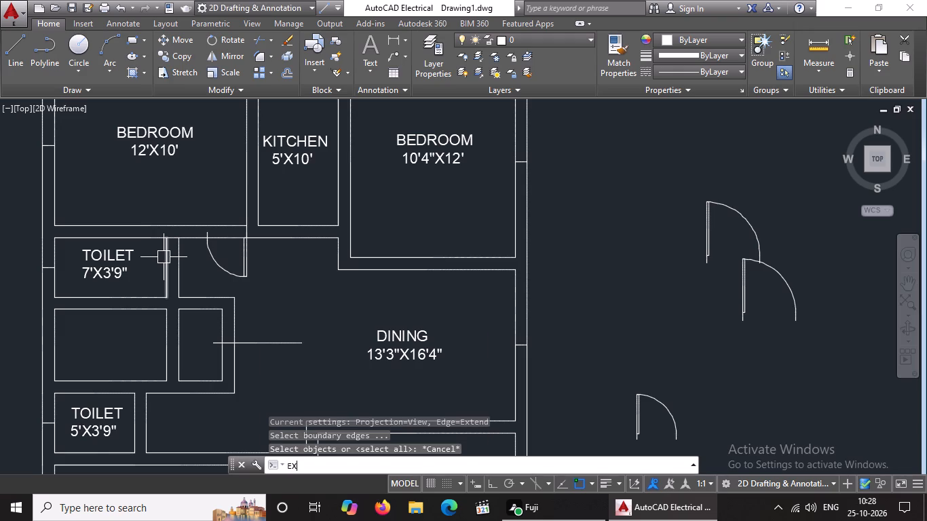
{"action": "key", "text": "space"}
{"action": "key", "text": "space"}
{"action": "left_click", "coordinate": [164, 256]}
{"action": "key", "text": "Escape"}
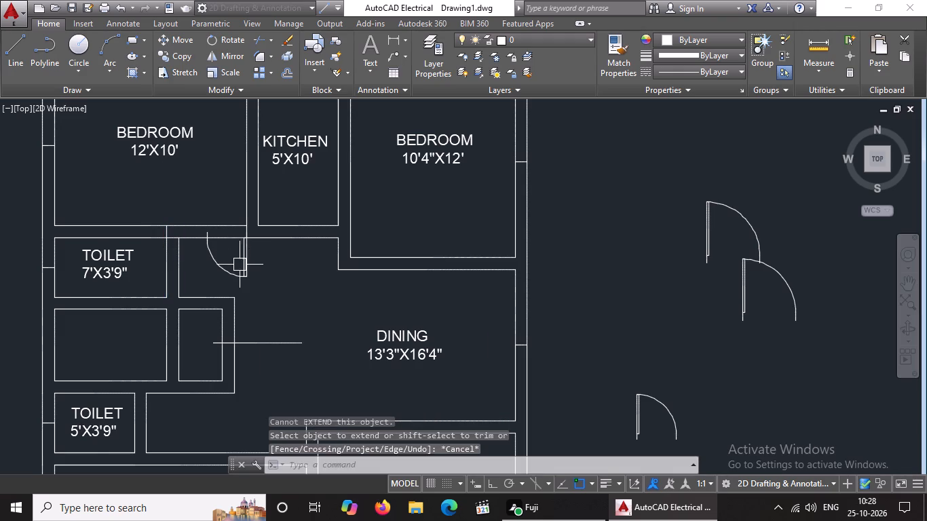
Move the small south-swinging door by its hinge corner to where the toilet's extended line meets the 12'X10' bedroom's south inner wall line.
{"action": "left_click", "coordinate": [240, 261]}
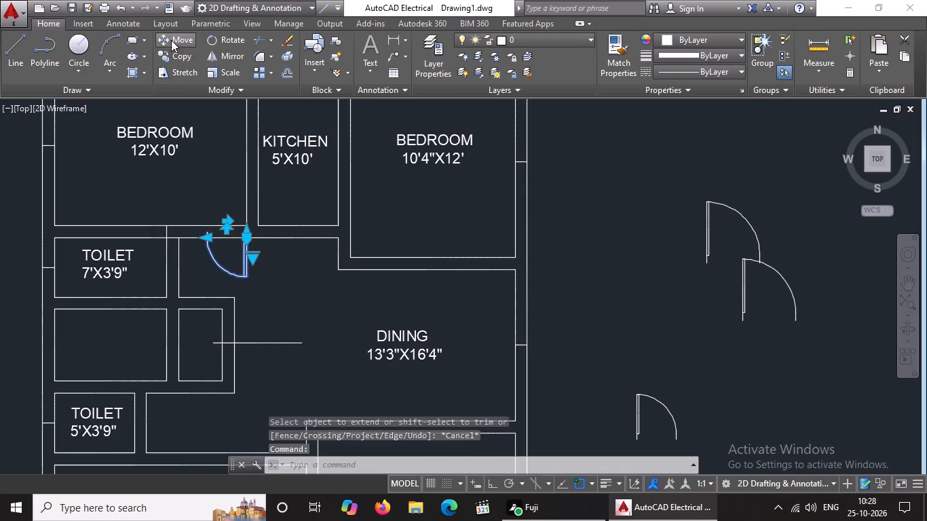
{"action": "left_click", "coordinate": [173, 37]}
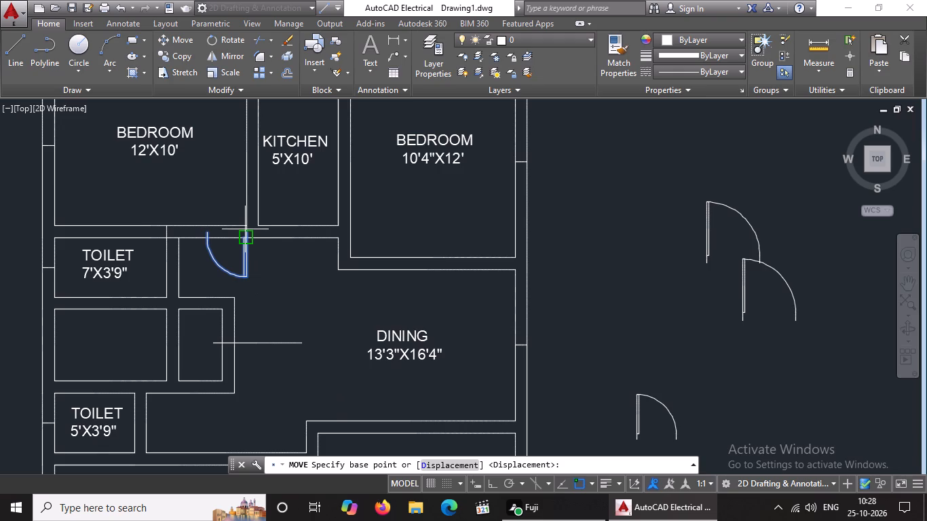
{"action": "scroll", "coordinate": [244, 238], "scroll_direction": "up", "scroll_amount": 3}
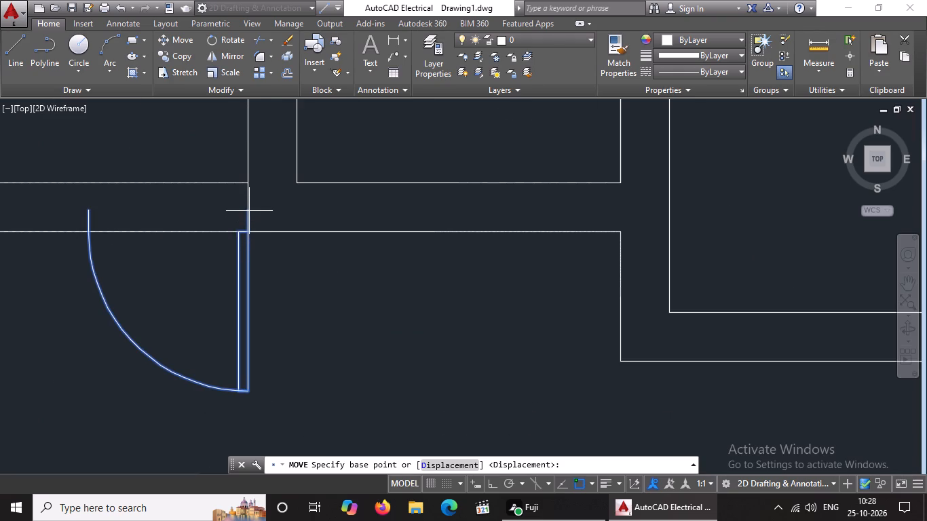
{"action": "left_click", "coordinate": [246, 212]}
{"action": "scroll", "coordinate": [149, 210], "scroll_direction": "down", "scroll_amount": 3}
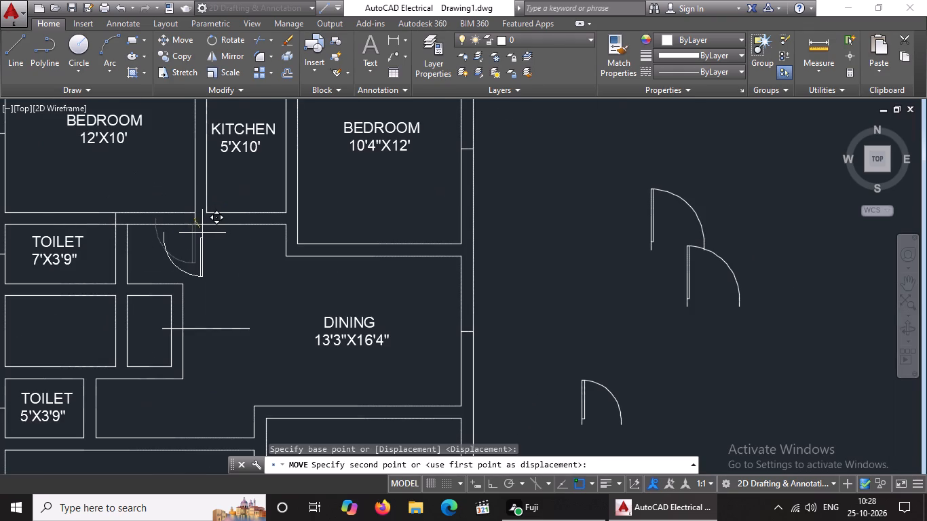
{"action": "scroll", "coordinate": [110, 216], "scroll_direction": "up", "scroll_amount": 3}
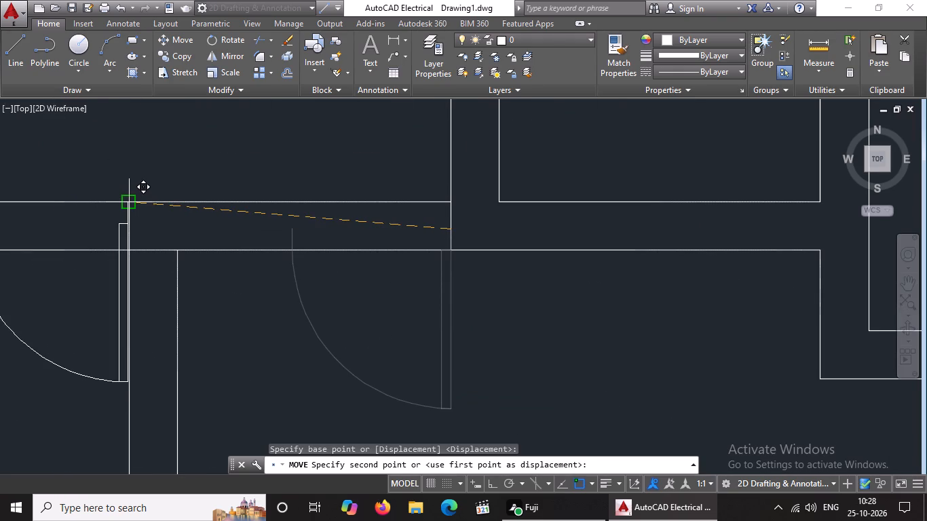
{"action": "left_click", "coordinate": [130, 201]}
{"action": "scroll", "coordinate": [301, 282], "scroll_direction": "down", "scroll_amount": 3}
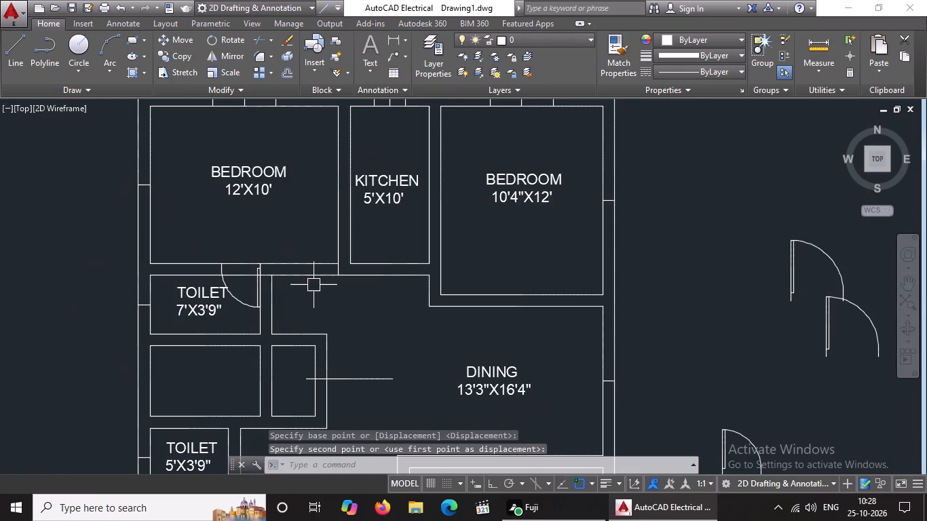
{"action": "key", "text": "Escape"}
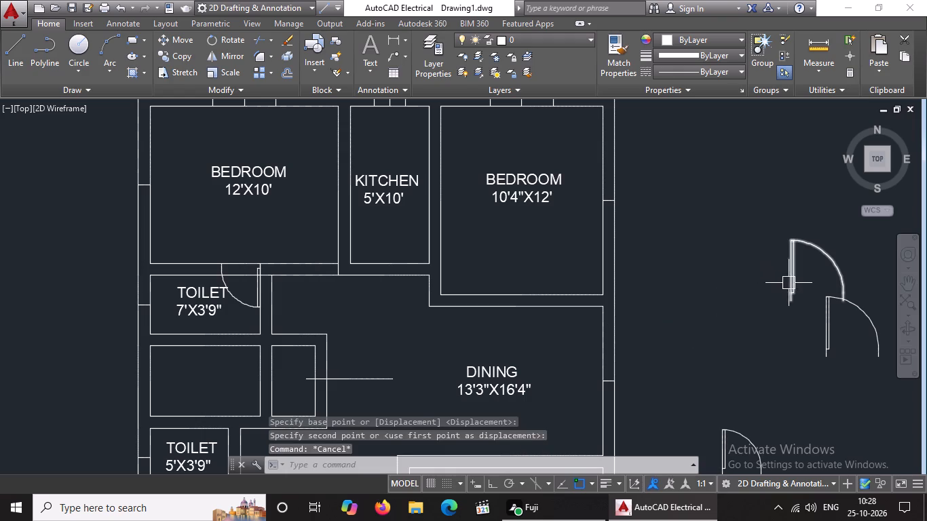
Flip the upper spare large door block east of the plan horizontally so its hinge is on the east side.
{"action": "left_click", "coordinate": [792, 286]}
{"action": "scroll", "coordinate": [812, 313], "scroll_direction": "up", "scroll_amount": 2}
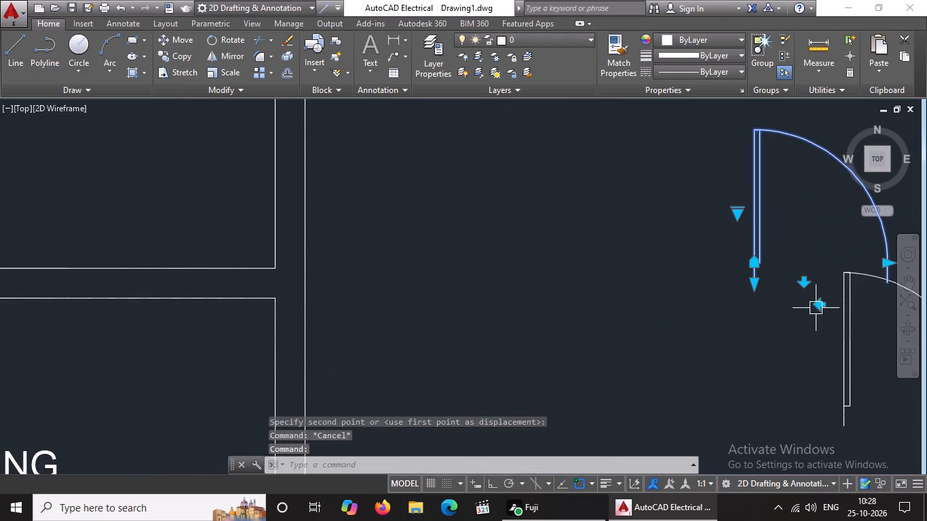
{"action": "left_click", "coordinate": [821, 305]}
Move the flipped large door by its hinge corner to the 12'X10' bedroom's southeast corner, on the wall's south line.
{"action": "left_click", "coordinate": [185, 39]}
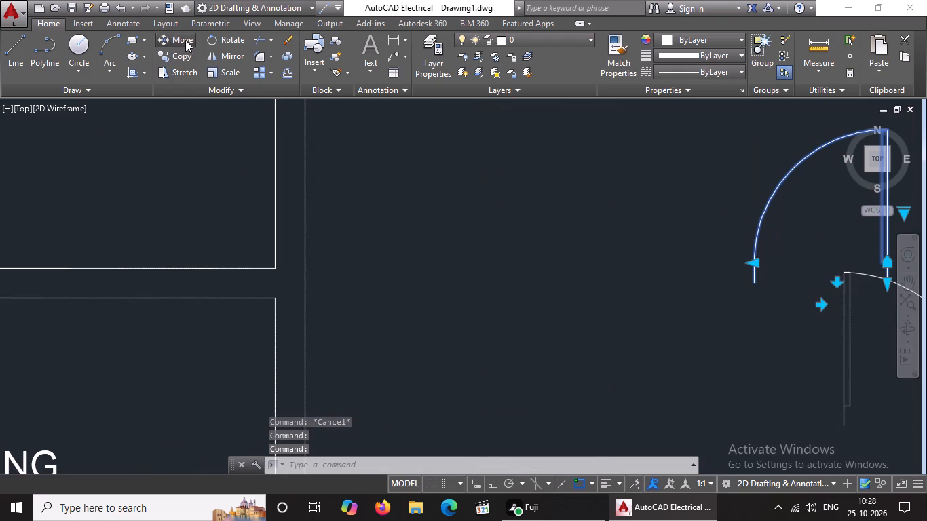
{"action": "scroll", "coordinate": [527, 299], "scroll_direction": "down", "scroll_amount": 4}
{"action": "scroll", "coordinate": [664, 290], "scroll_direction": "up", "scroll_amount": 3}
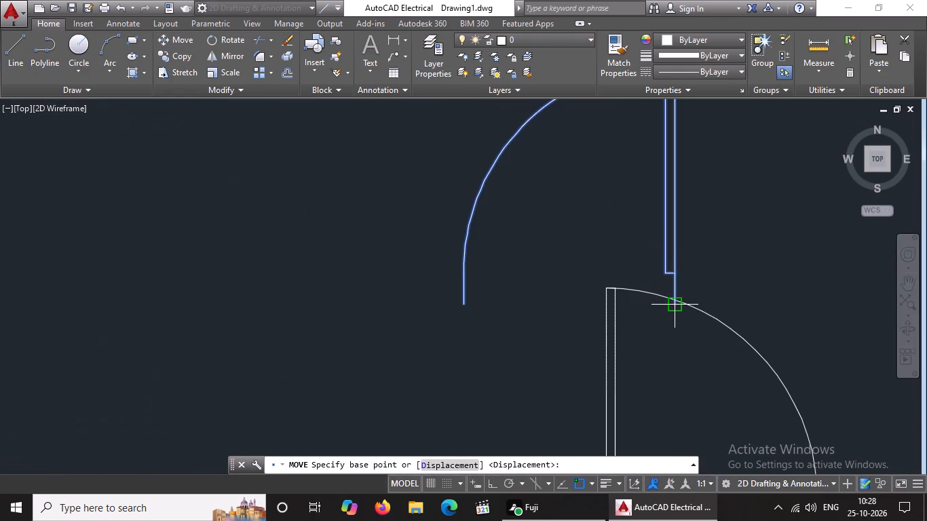
{"action": "left_click", "coordinate": [675, 303]}
{"action": "middle_click_drag", "start_coordinate": [364, 323], "coordinate": [660, 377]}
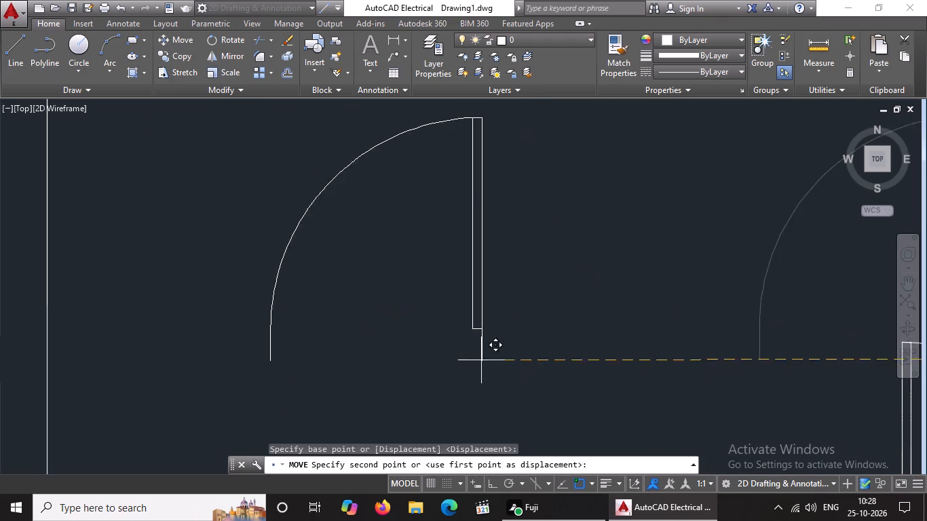
{"action": "scroll", "coordinate": [481, 360], "scroll_direction": "down", "scroll_amount": 3}
{"action": "middle_click_drag", "start_coordinate": [96, 328], "coordinate": [205, 351]}
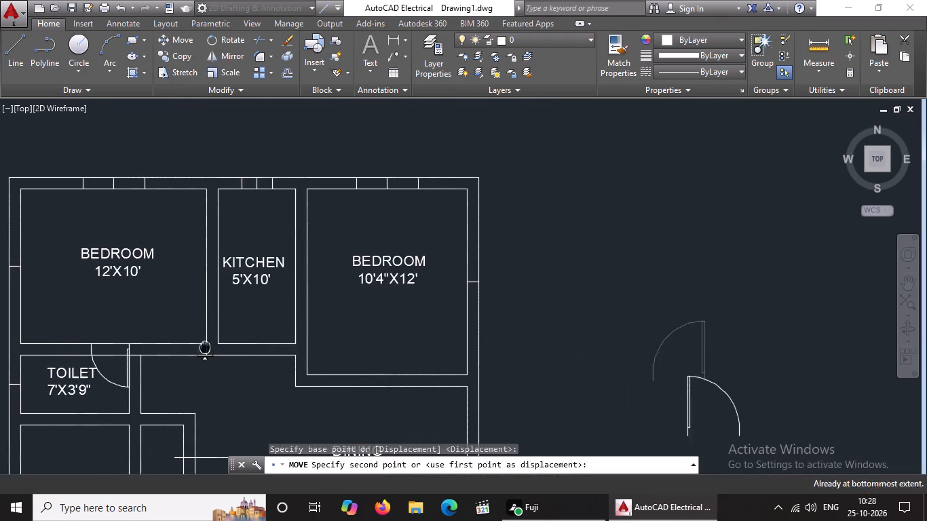
{"action": "middle_click_drag", "start_coordinate": [205, 351], "coordinate": [207, 351]}
{"action": "scroll", "coordinate": [202, 344], "scroll_direction": "up", "scroll_amount": 2}
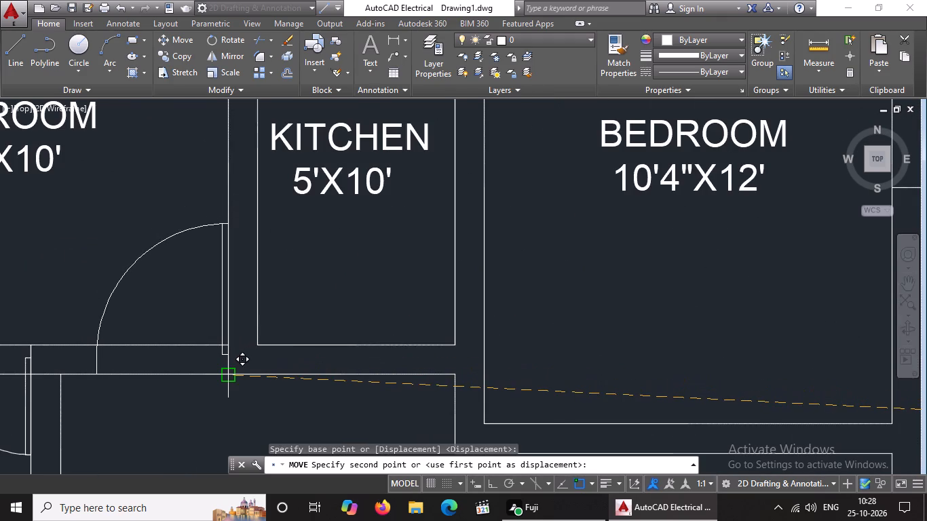
{"action": "left_click", "coordinate": [227, 378]}
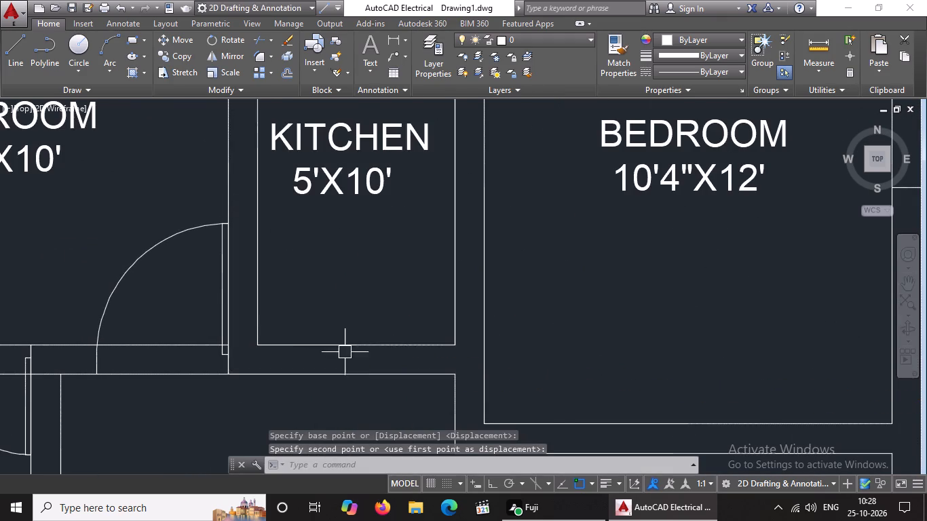
Move the spare small door block from east of the plan by its hinge corner into the kitchen, near its south wall.
{"action": "scroll", "coordinate": [345, 351], "scroll_direction": "down", "scroll_amount": 4}
{"action": "scroll", "coordinate": [433, 370], "scroll_direction": "down", "scroll_amount": 3}
{"action": "middle_click_drag", "start_coordinate": [442, 375], "coordinate": [439, 362]}
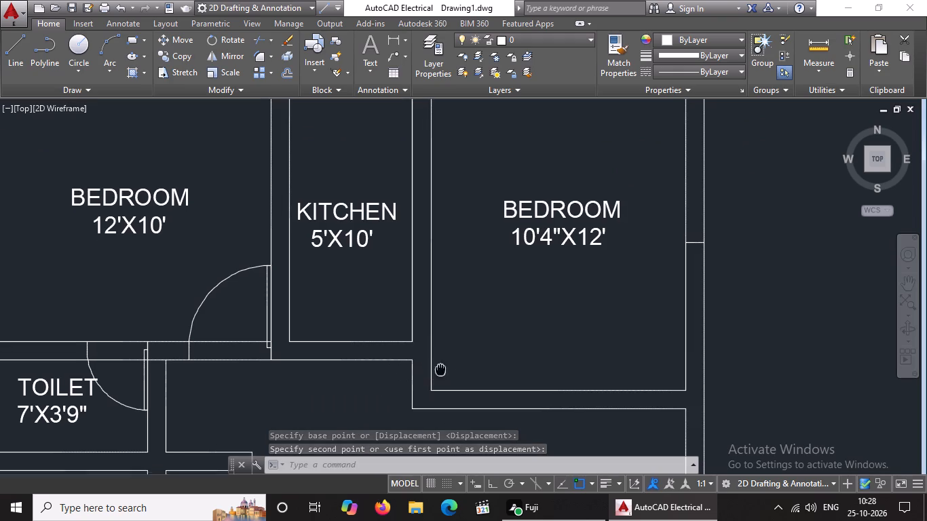
{"action": "middle_click_drag", "start_coordinate": [439, 362], "coordinate": [432, 330]}
{"action": "scroll", "coordinate": [481, 317], "scroll_direction": "down", "scroll_amount": 4}
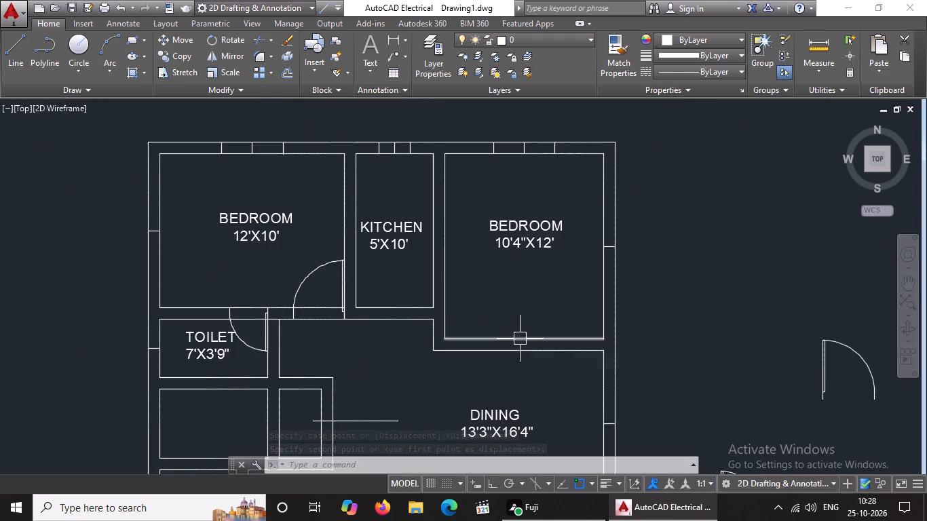
{"action": "middle_click_drag", "start_coordinate": [521, 339], "coordinate": [522, 334]}
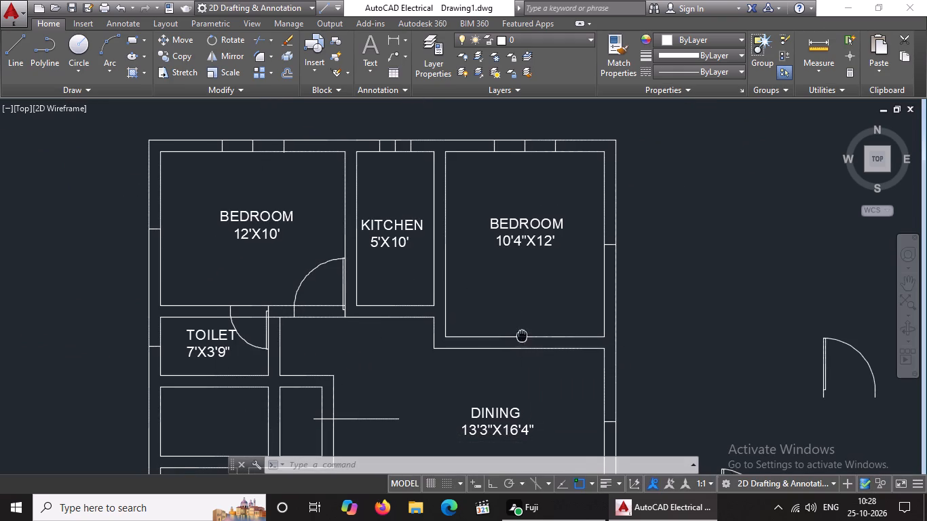
{"action": "middle_click_drag", "start_coordinate": [522, 334], "coordinate": [511, 310]}
{"action": "scroll", "coordinate": [734, 349], "scroll_direction": "down", "scroll_amount": 2}
{"action": "middle_click_drag", "start_coordinate": [738, 375], "coordinate": [735, 332]}
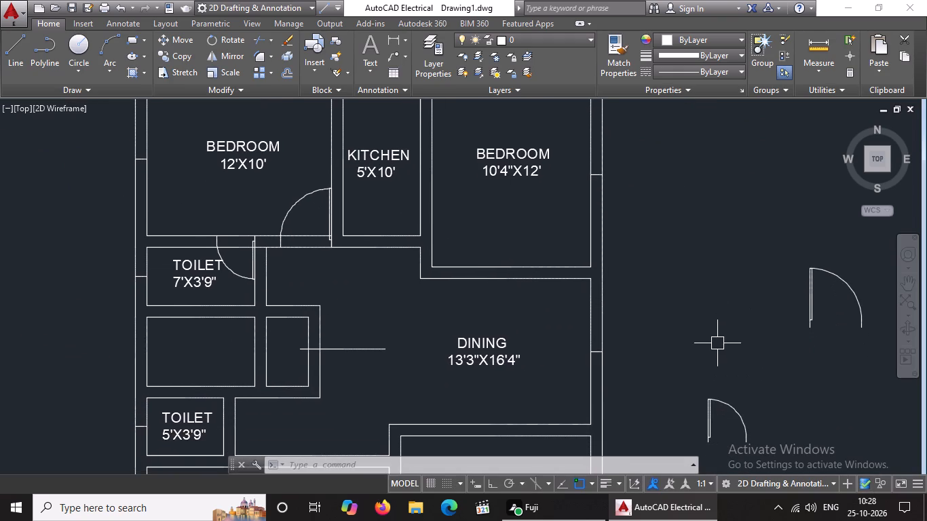
{"action": "left_click", "coordinate": [710, 434]}
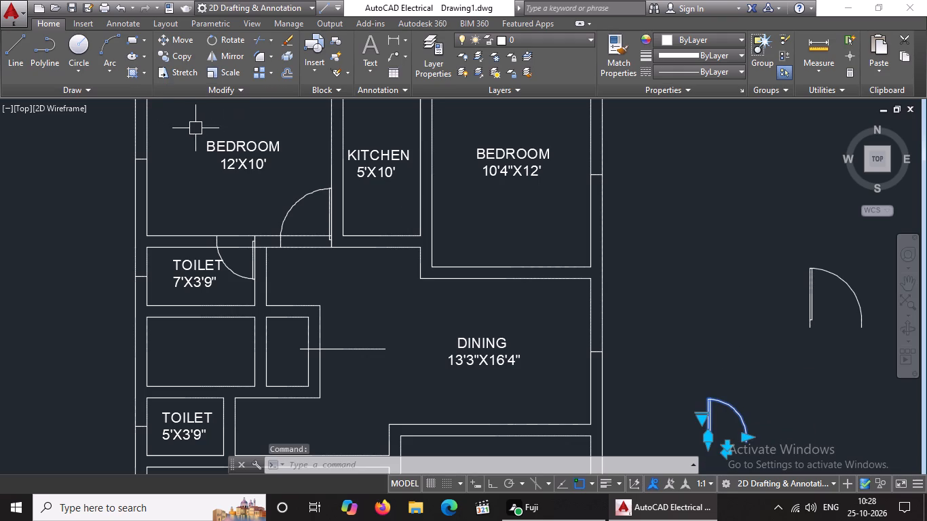
{"action": "left_click", "coordinate": [182, 37]}
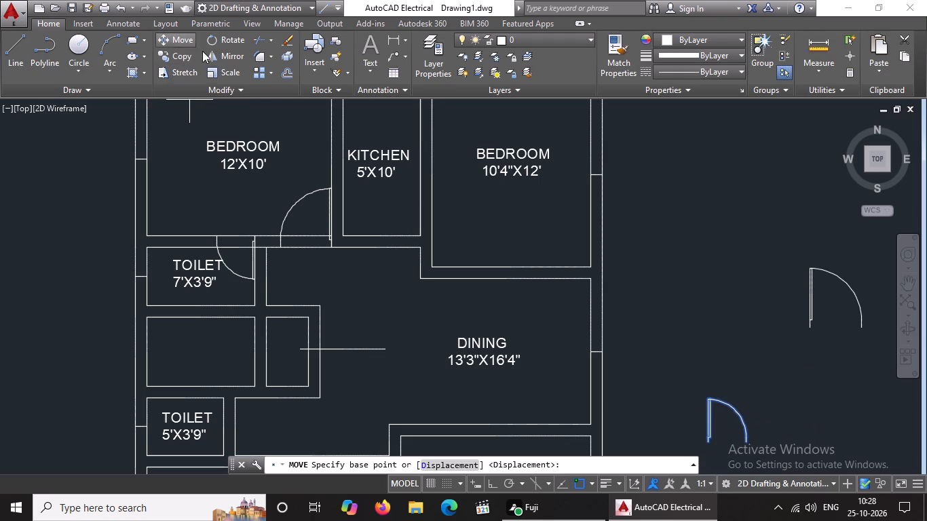
{"action": "left_click", "coordinate": [713, 444]}
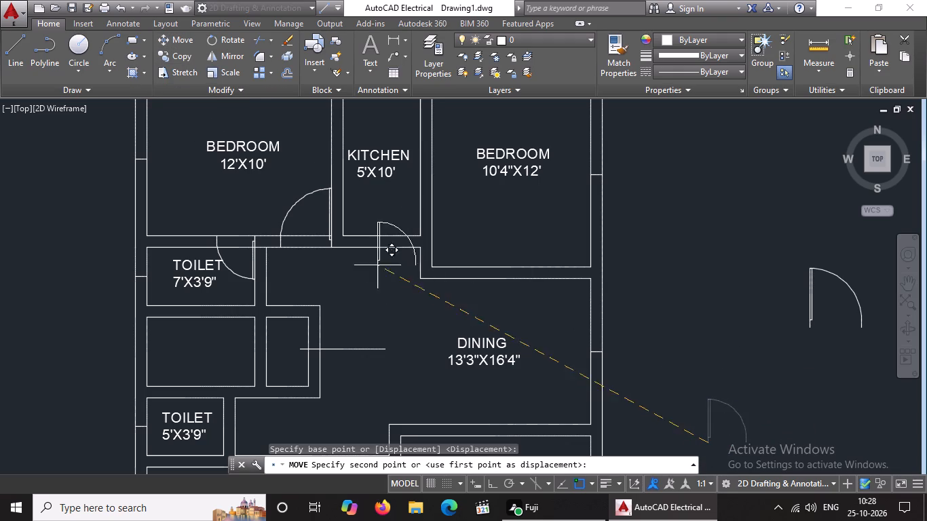
{"action": "left_click", "coordinate": [376, 223]}
{"action": "key", "text": "Escape"}
Extend the kitchen's west inner wall line south across the 9" wall to the dining-side wall line.
{"action": "key", "text": "e"}
{"action": "key", "text": "x"}
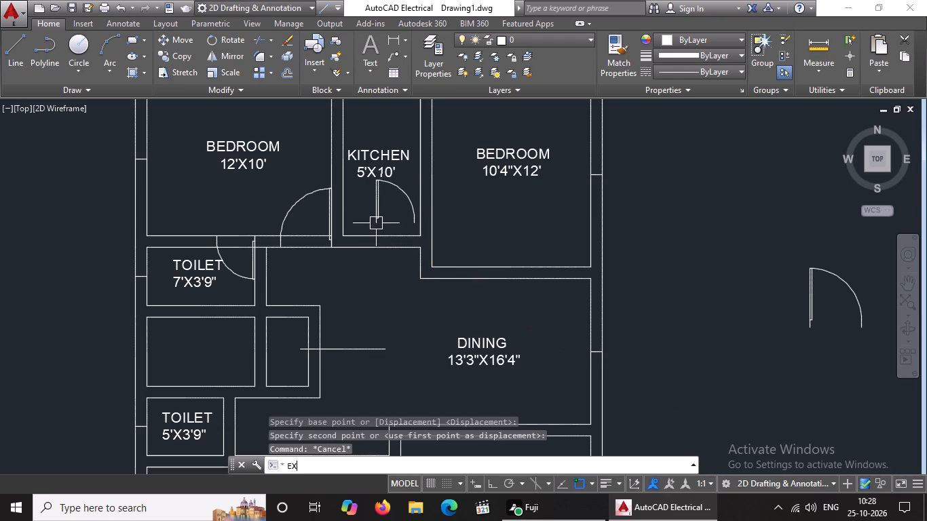
{"action": "key", "text": "space"}
{"action": "key", "text": "space"}
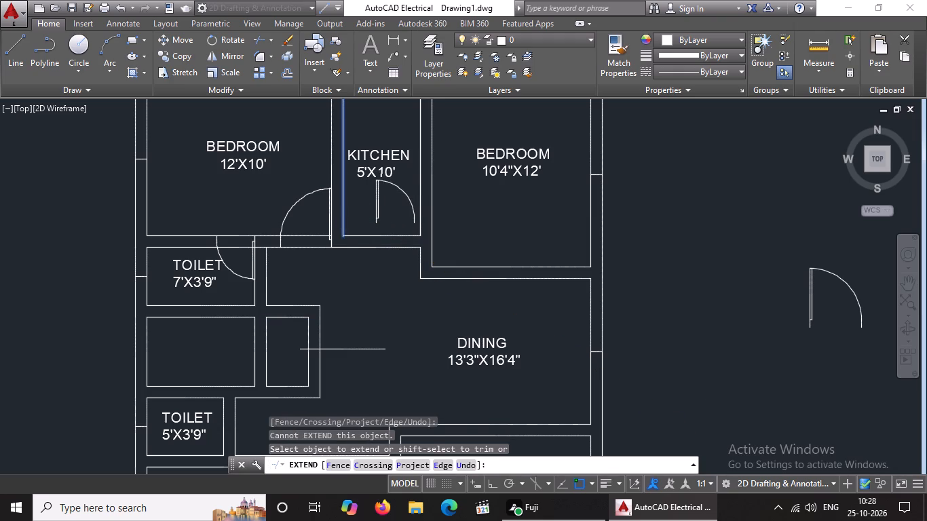
{"action": "left_click", "coordinate": [343, 218]}
{"action": "left_click", "coordinate": [347, 220]}
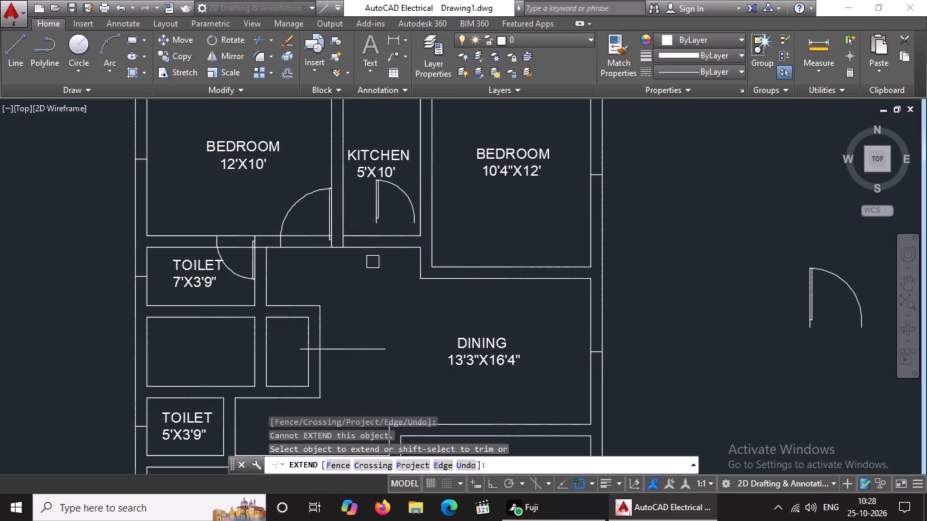
{"action": "key", "text": "Escape"}
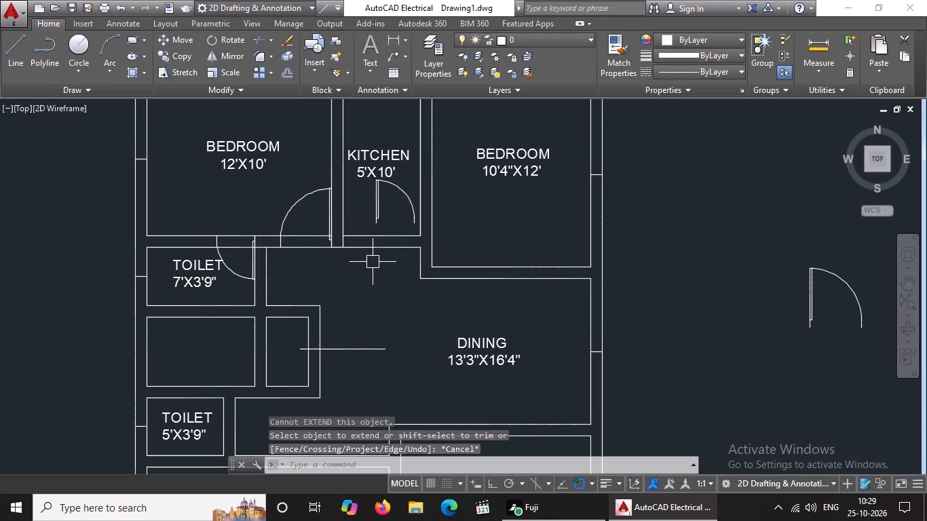
Move the kitchen's door by its hinge corner to where the extended west line meets the wall's south line.
{"action": "left_click", "coordinate": [375, 206]}
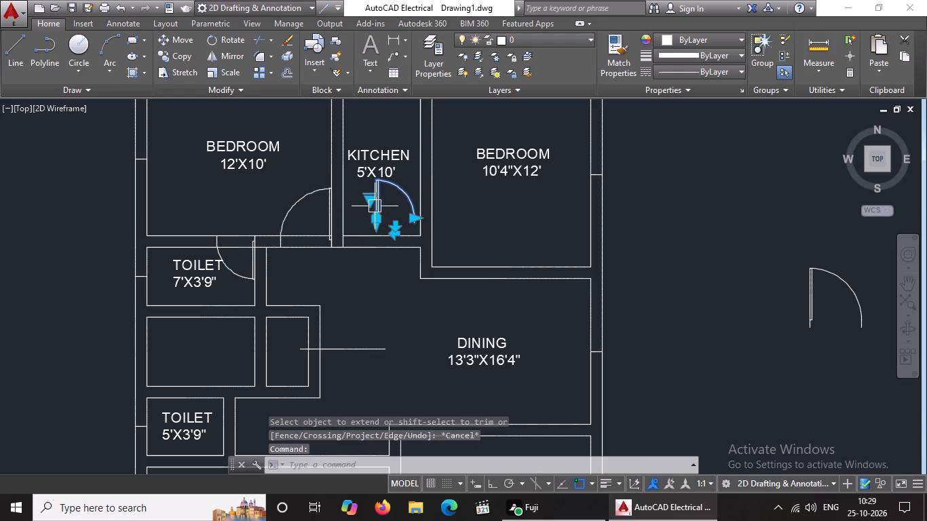
{"action": "left_click", "coordinate": [162, 36]}
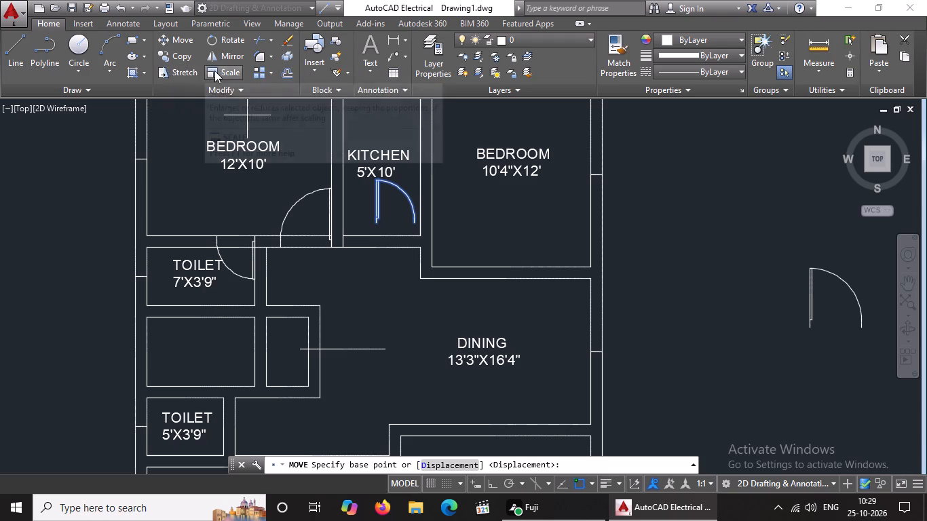
{"action": "left_click", "coordinate": [380, 226]}
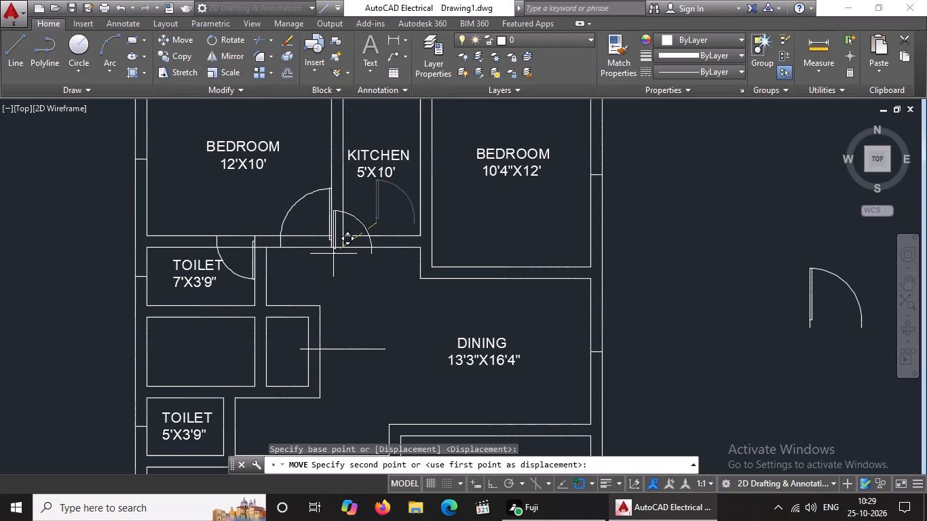
{"action": "scroll", "coordinate": [333, 248], "scroll_direction": "up", "scroll_amount": 2}
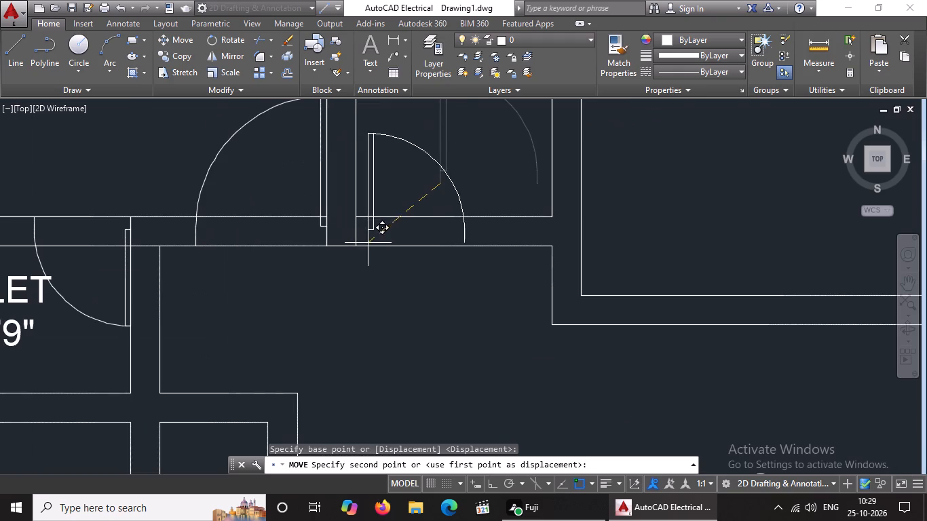
{"action": "left_click", "coordinate": [356, 246]}
{"action": "scroll", "coordinate": [398, 254], "scroll_direction": "down", "scroll_amount": 3}
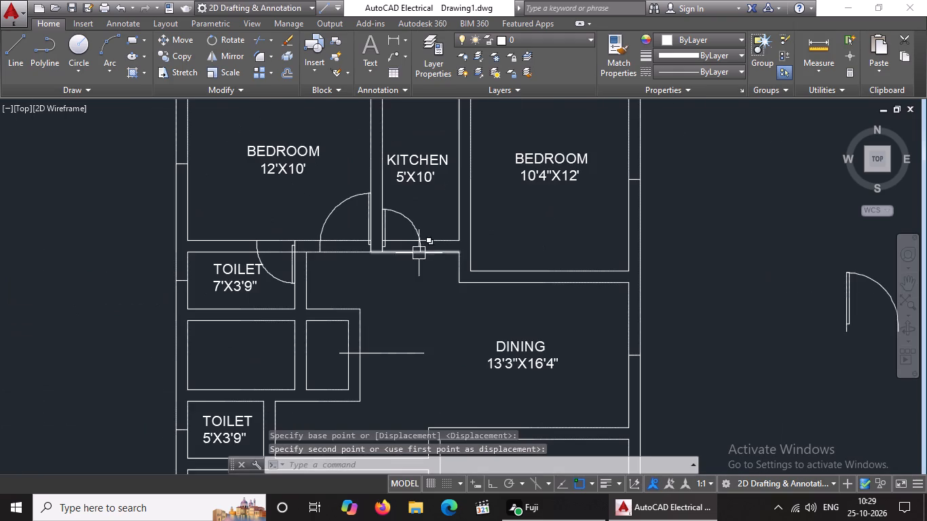
Extend the 10'4"X12' bedroom's west inner wall line south across the 9" wall to the dining-side wall line.
{"action": "scroll", "coordinate": [443, 273], "scroll_direction": "down", "scroll_amount": 2}
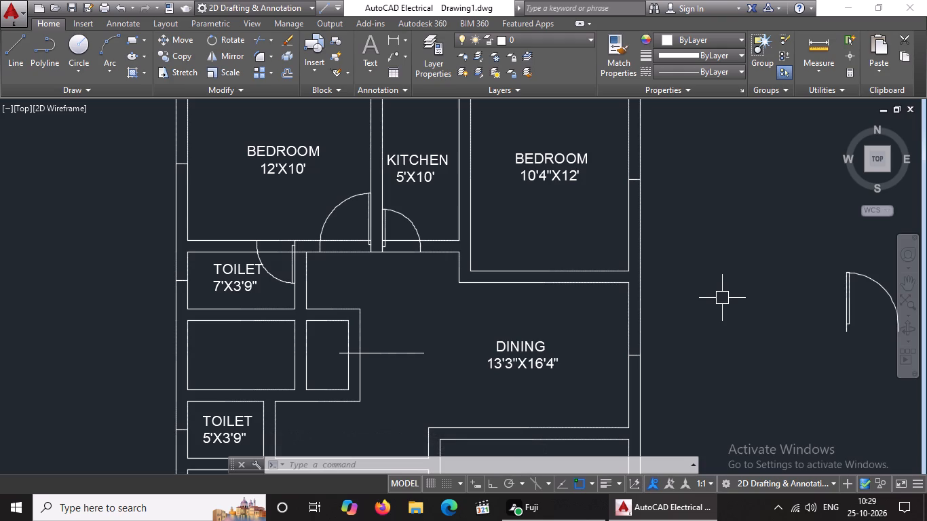
{"action": "left_click", "coordinate": [844, 316]}
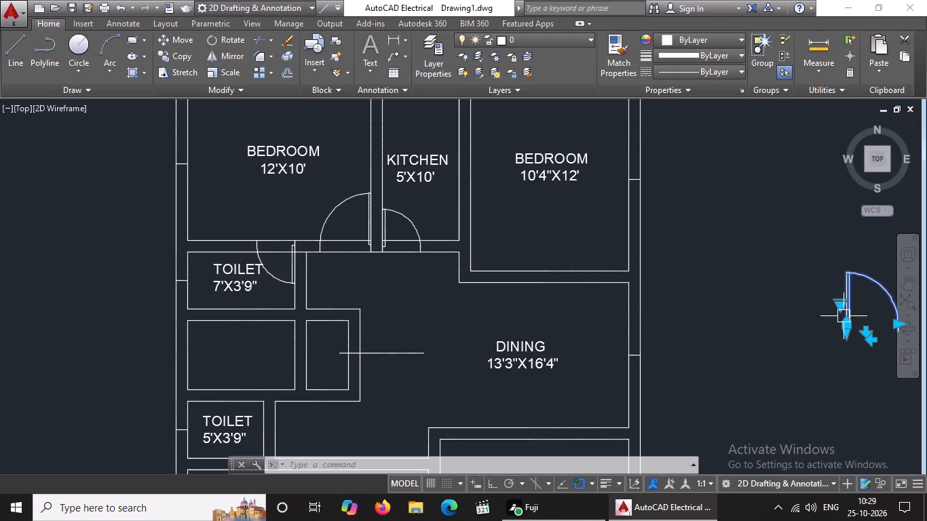
{"action": "key", "text": "Escape"}
{"action": "type", "text": "EX"}
{"action": "key", "text": "space"}
{"action": "key", "text": "space"}
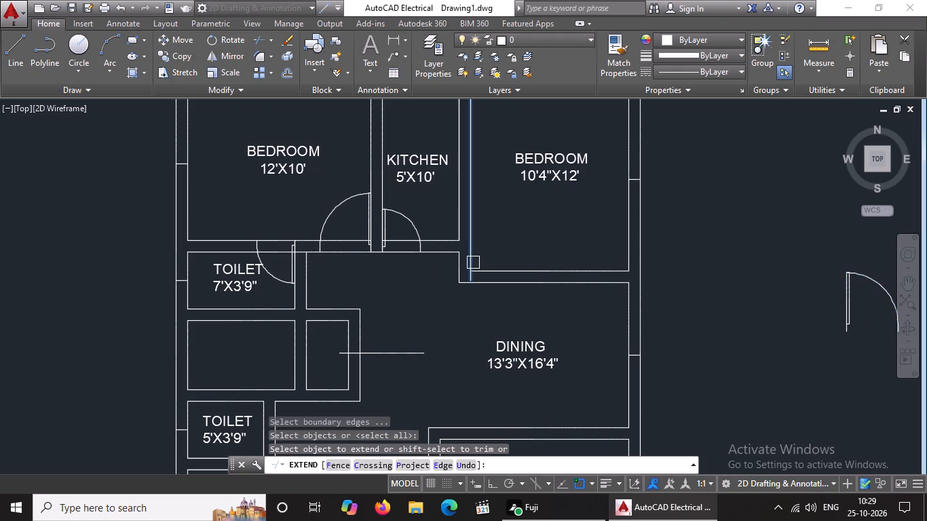
{"action": "left_click", "coordinate": [472, 259]}
{"action": "scroll", "coordinate": [472, 259], "scroll_direction": "up", "scroll_amount": 2}
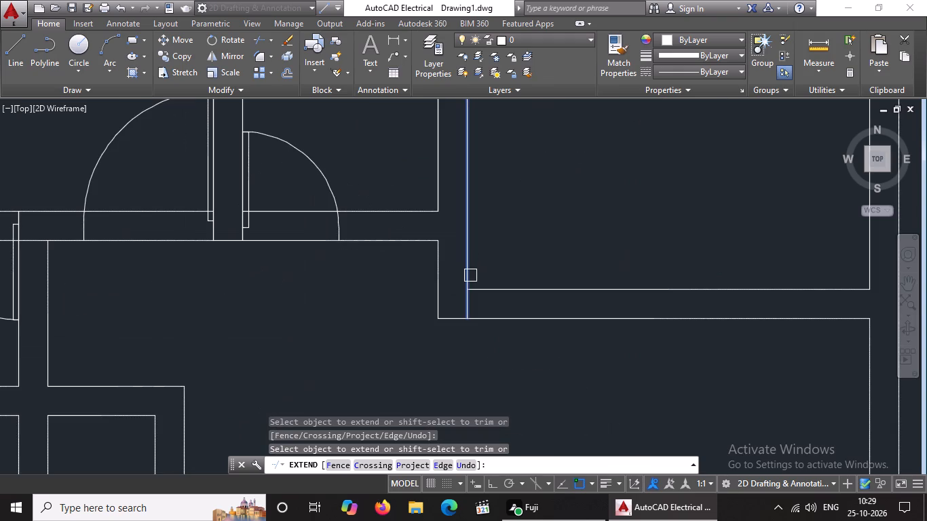
{"action": "left_click", "coordinate": [470, 275]}
{"action": "scroll", "coordinate": [446, 313], "scroll_direction": "down", "scroll_amount": 3}
{"action": "scroll", "coordinate": [503, 334], "scroll_direction": "down", "scroll_amount": 5}
{"action": "key", "text": "Escape"}
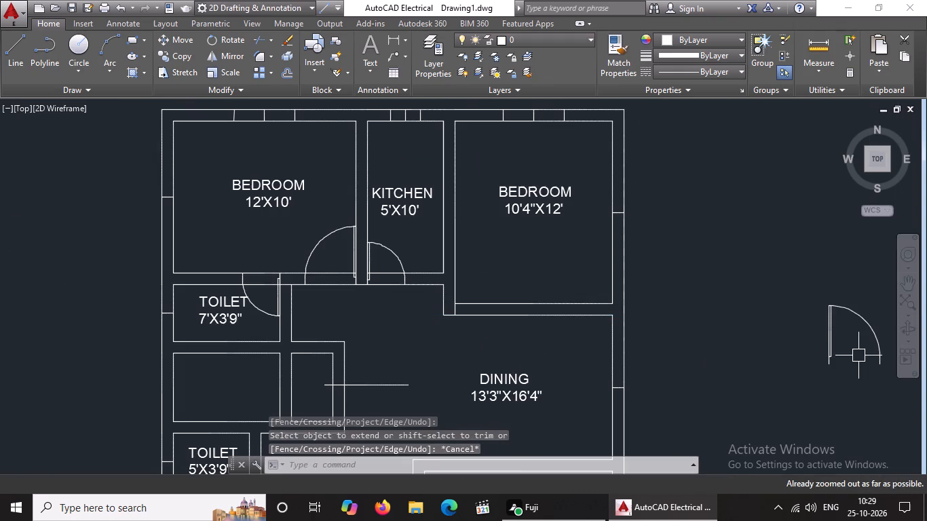
Move the spare large door from east of the plan by its hinge corner to the south end of the 10'4"X12' bedroom's extended west line.
{"action": "left_click", "coordinate": [828, 344]}
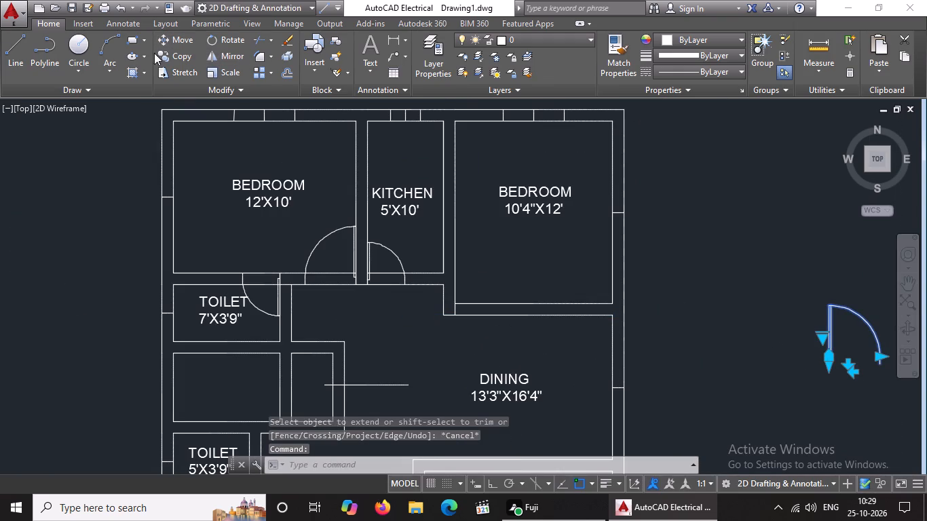
{"action": "left_click", "coordinate": [163, 41]}
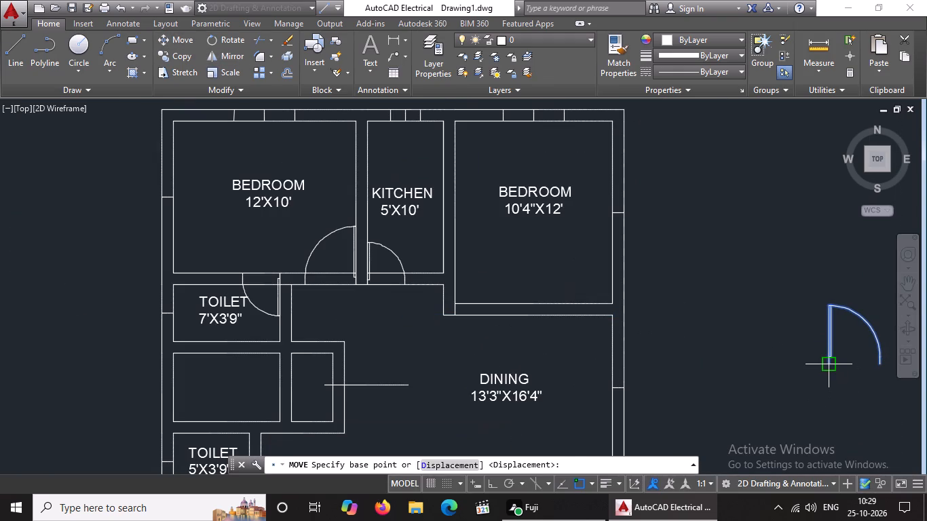
{"action": "left_click", "coordinate": [830, 364]}
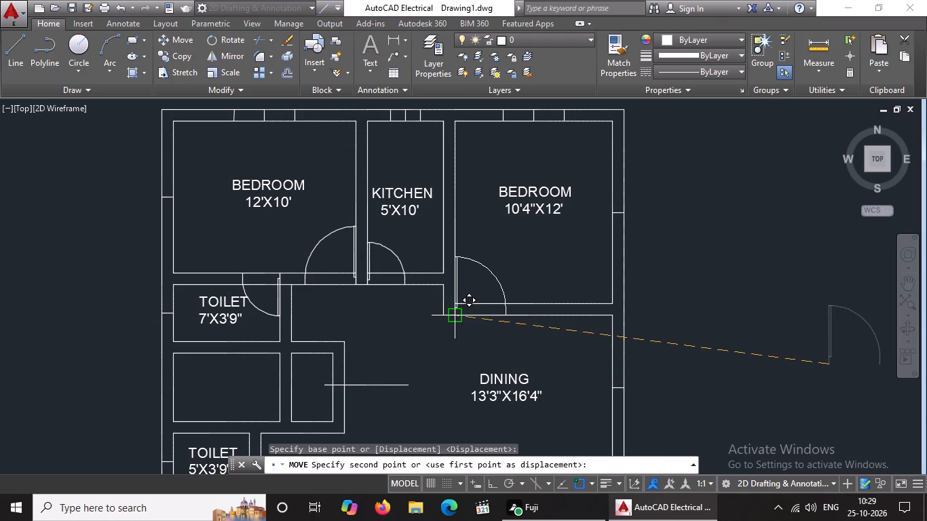
{"action": "left_click", "coordinate": [455, 315]}
Copy the 7'X3'9" toilet's door into the northwest part of the 15'9"X10' bedroom, below the 5'X3'9" toilet.
{"action": "scroll", "coordinate": [521, 313], "scroll_direction": "down", "scroll_amount": 3}
{"action": "middle_click_drag", "start_coordinate": [535, 350], "coordinate": [531, 326]}
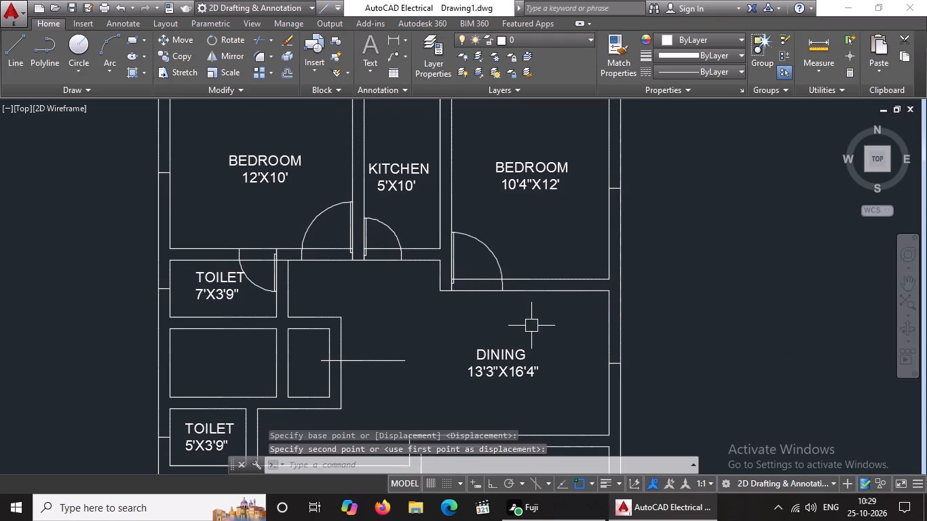
{"action": "middle_click_drag", "start_coordinate": [483, 284], "coordinate": [506, 193]}
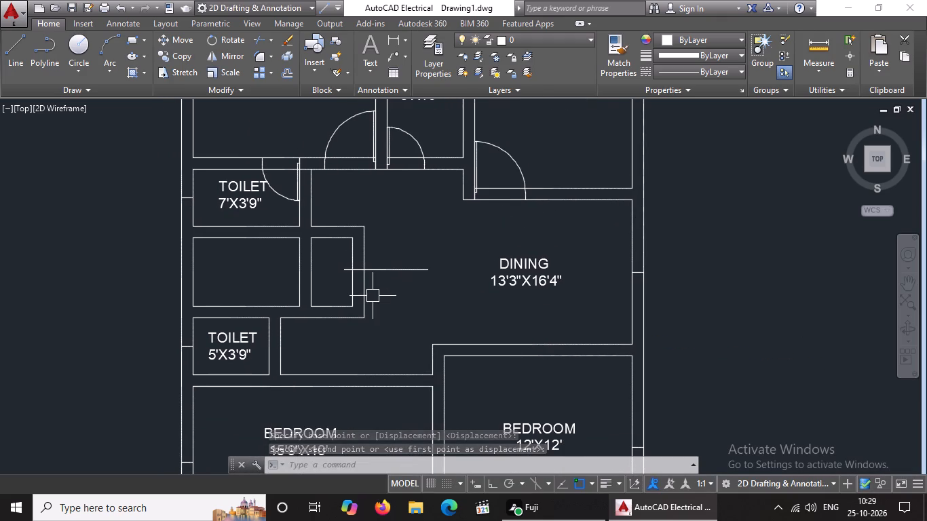
{"action": "middle_click_drag", "start_coordinate": [373, 296], "coordinate": [373, 282]}
{"action": "scroll", "coordinate": [372, 301], "scroll_direction": "down", "scroll_amount": 2}
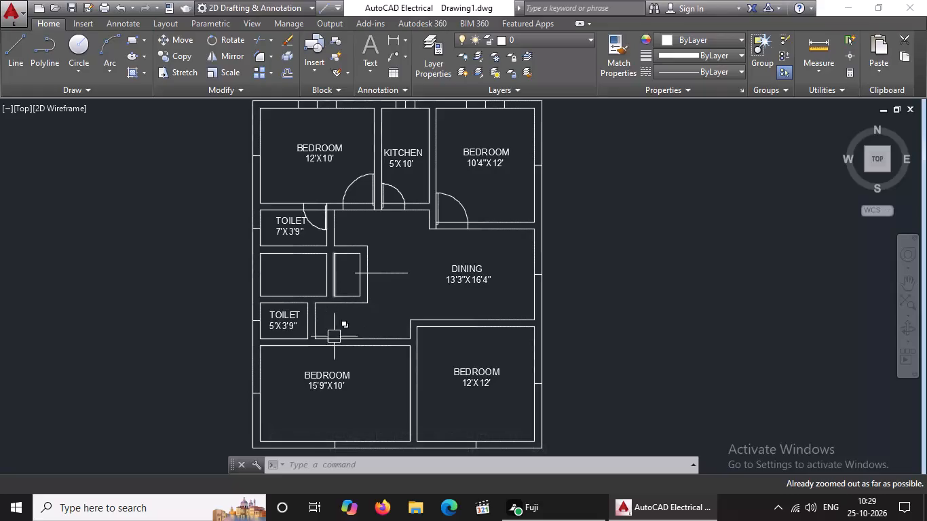
{"action": "left_click", "coordinate": [311, 227]}
{"action": "left_click", "coordinate": [174, 53]}
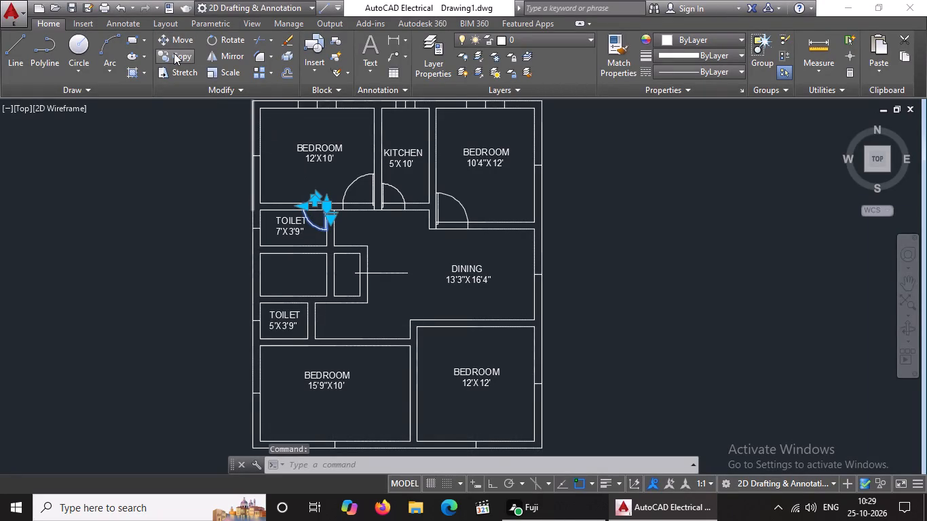
{"action": "left_click", "coordinate": [316, 218]}
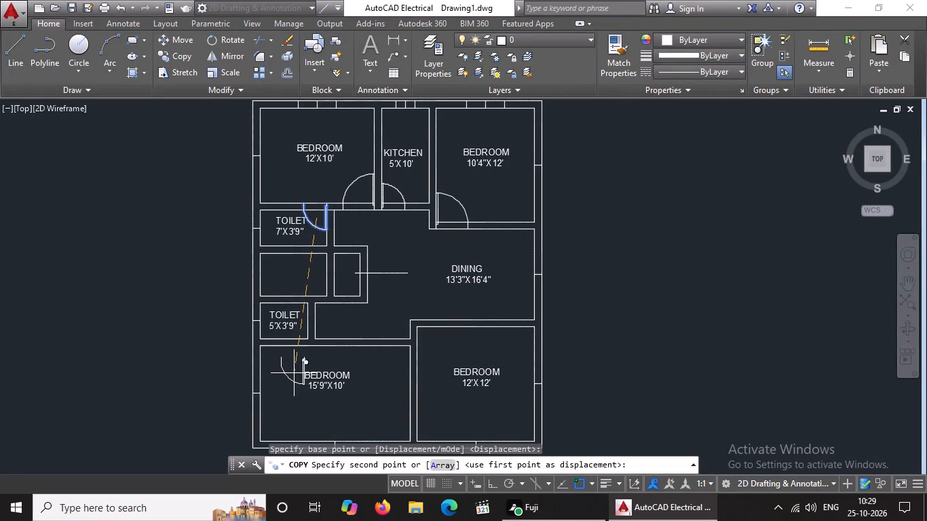
{"action": "left_click", "coordinate": [286, 368]}
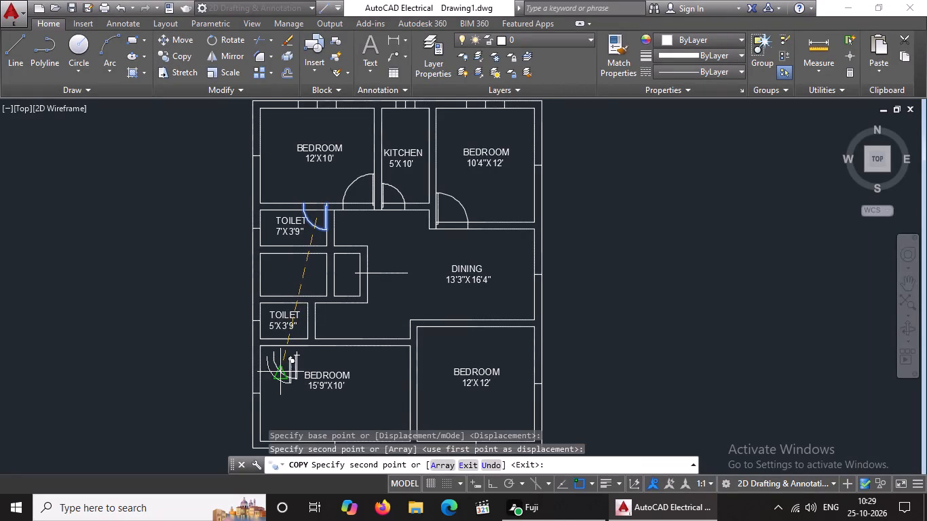
{"action": "key", "text": "Escape"}
Flip the copied small door vertically so its leaf and swing point north toward the 5'X3'9" toilet.
{"action": "left_click", "coordinate": [292, 374]}
{"action": "scroll", "coordinate": [291, 360], "scroll_direction": "up", "scroll_amount": 2}
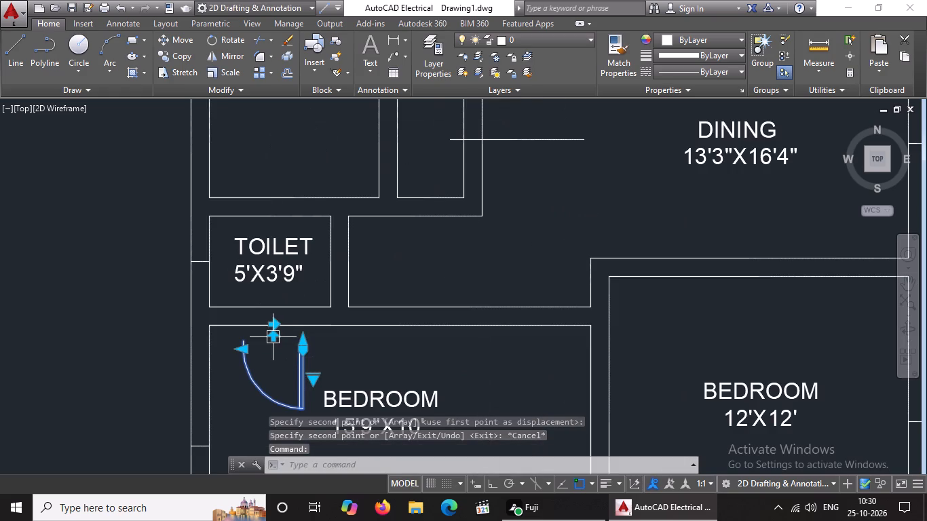
{"action": "left_click", "coordinate": [276, 337]}
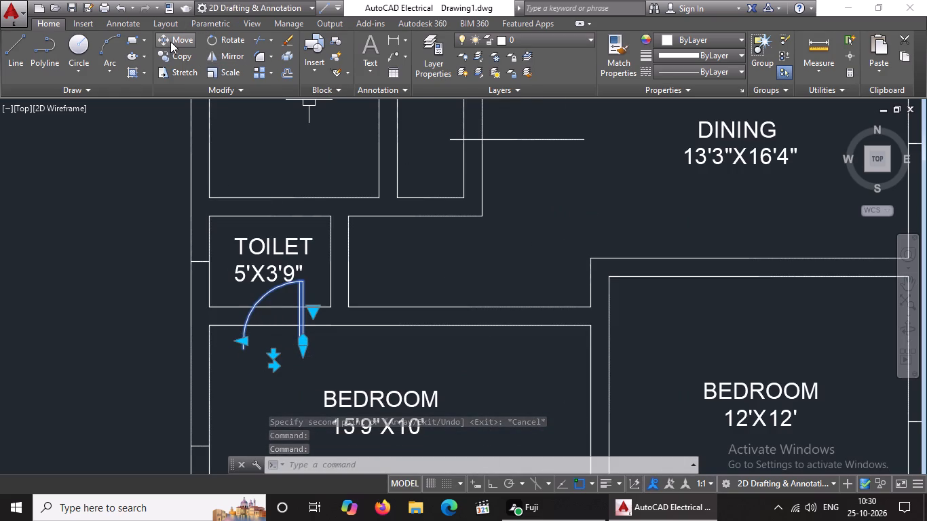
{"action": "key", "text": "Escape"}
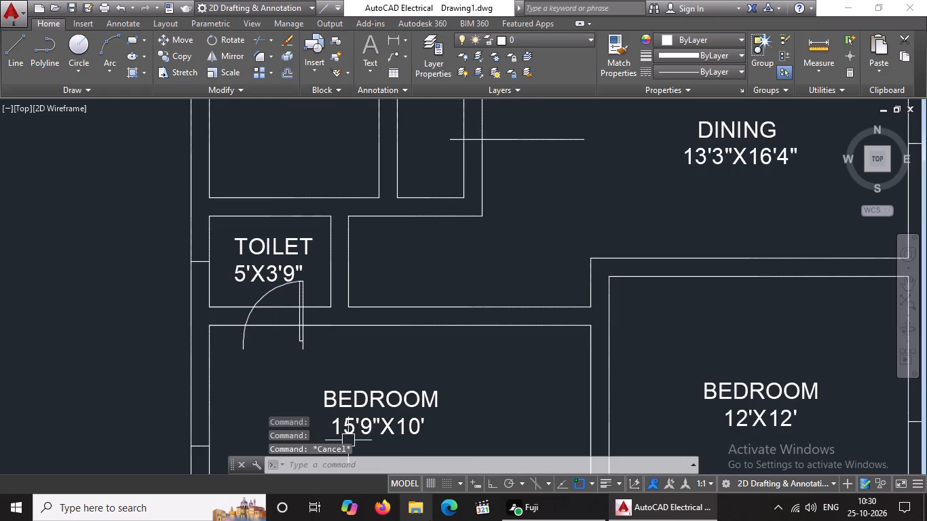
Extend the 5'X3'9" toilet's east inner wall line south across the 9" wall to the bedroom's north wall line.
{"action": "type", "text": "EX"}
{"action": "key", "text": "space"}
{"action": "key", "text": "space"}
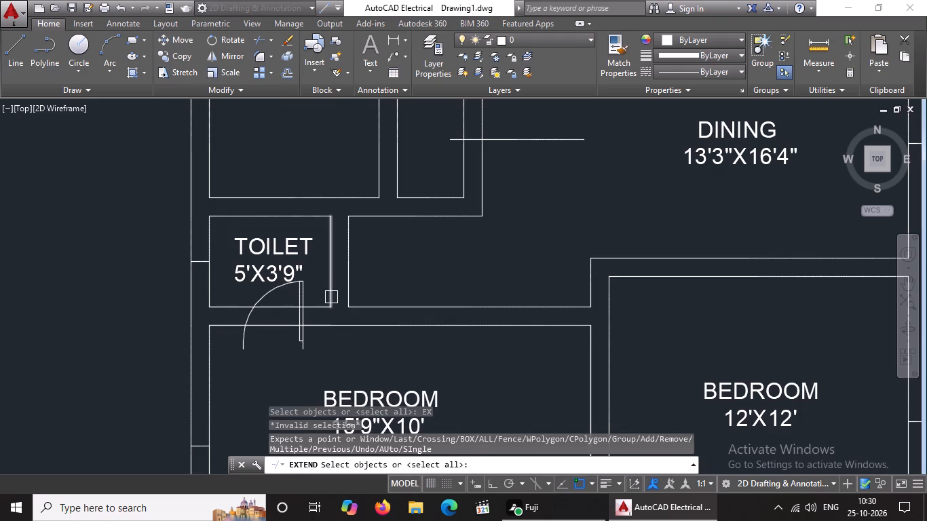
{"action": "key", "text": "Escape"}
{"action": "key", "text": "e"}
{"action": "type", "text": "X"}
{"action": "key", "text": "space"}
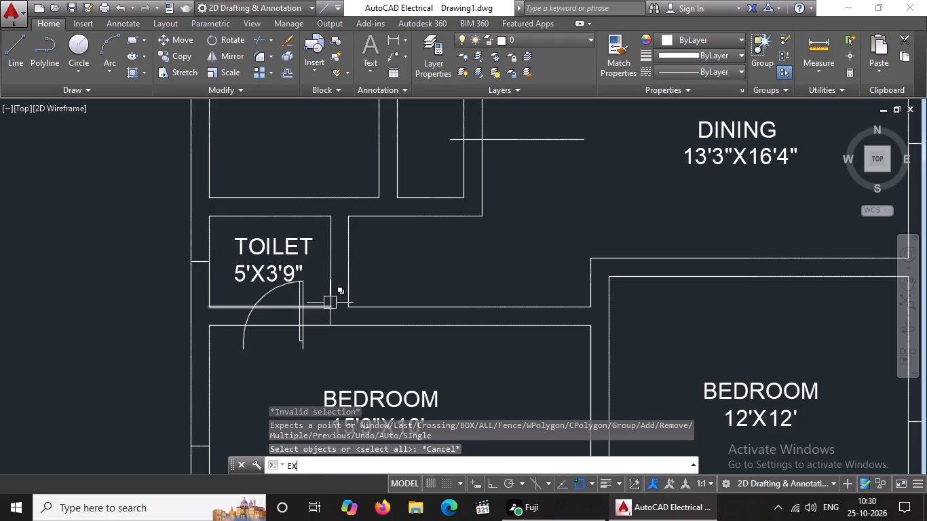
{"action": "key", "text": "space"}
{"action": "left_click", "coordinate": [327, 290]}
{"action": "key", "text": "Escape"}
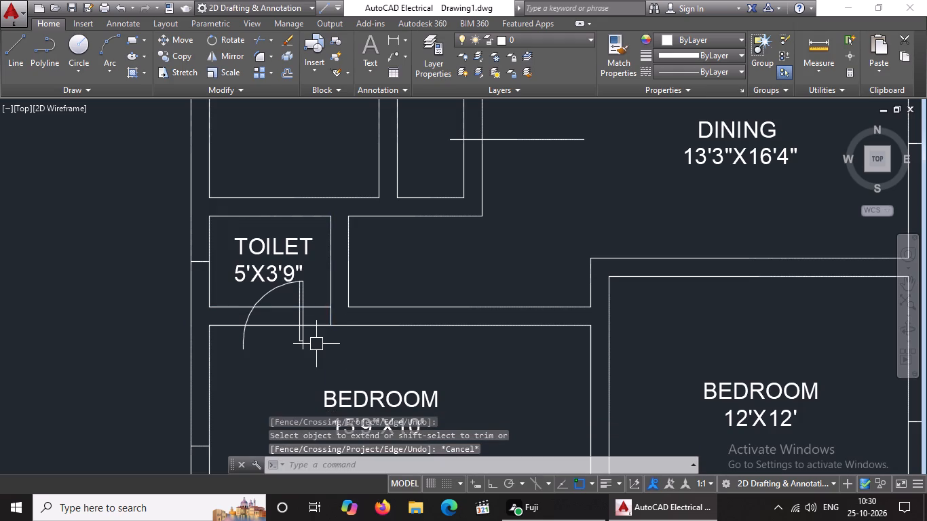
Move the flipped small door by its hinge corner to where the toilet's extended east line meets the bedroom's north wall line.
{"action": "left_click", "coordinate": [307, 347]}
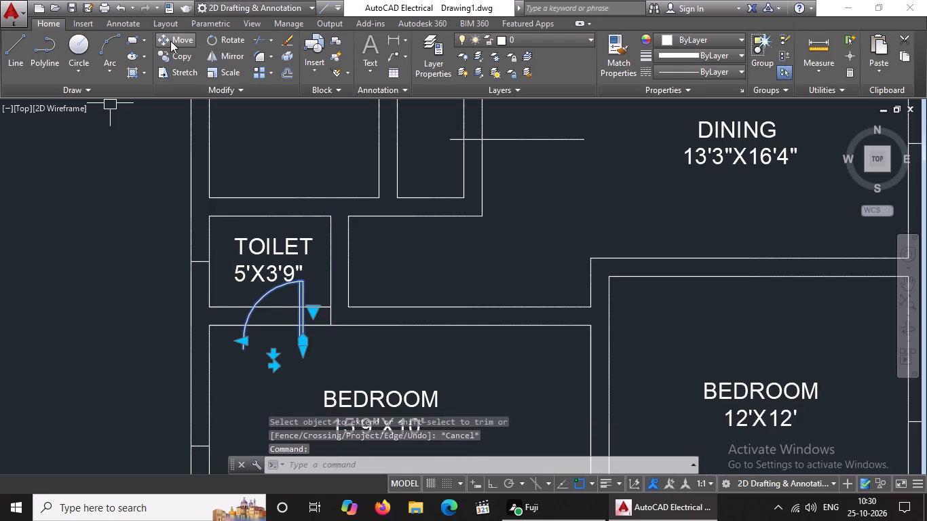
{"action": "left_click", "coordinate": [171, 40]}
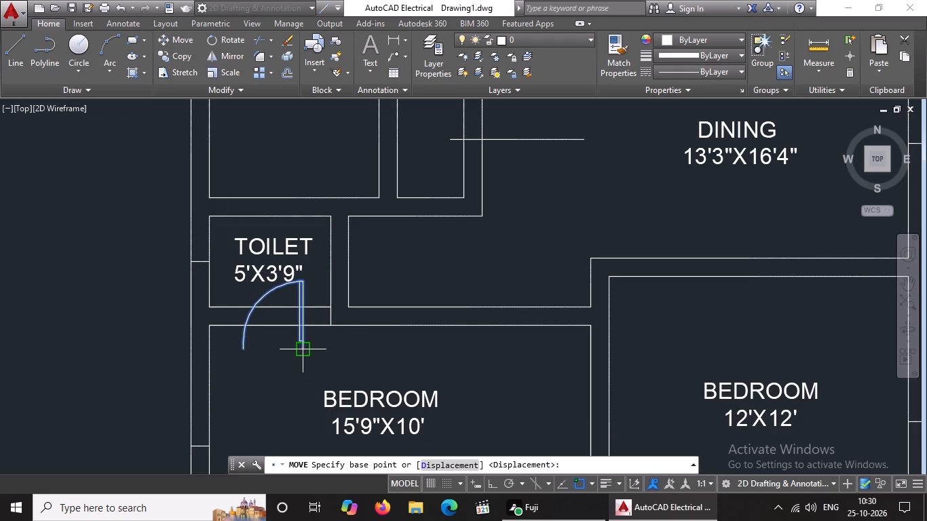
{"action": "left_click", "coordinate": [303, 349]}
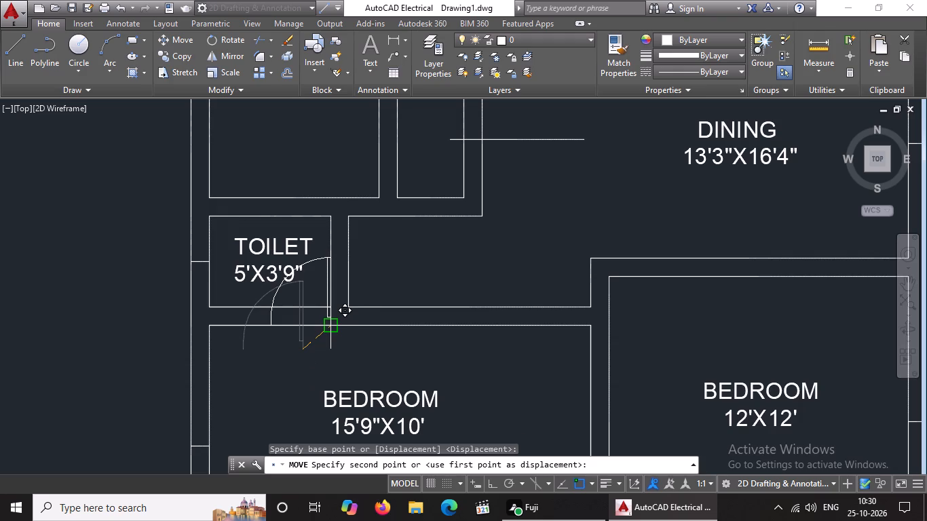
{"action": "left_click", "coordinate": [329, 328]}
{"action": "scroll", "coordinate": [356, 334], "scroll_direction": "down", "scroll_amount": 4}
{"action": "key", "text": "Escape"}
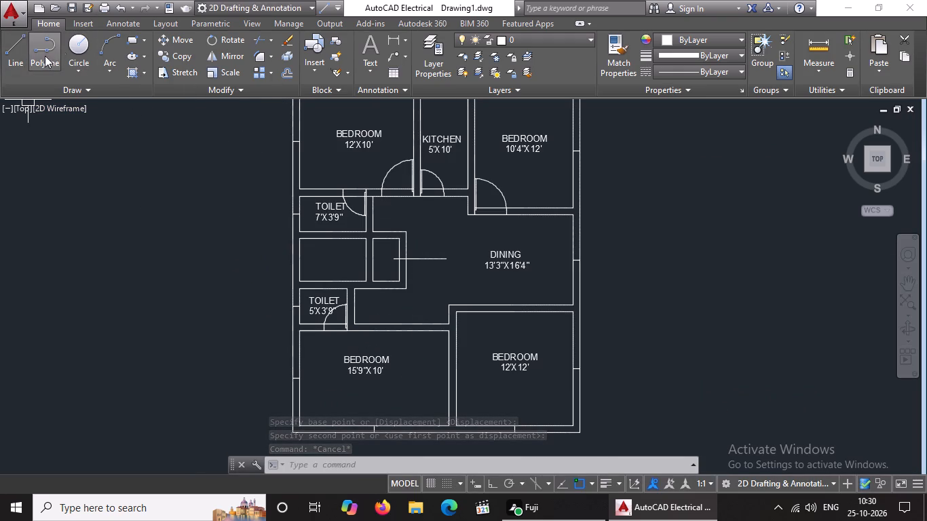
Copy the 12'X10' bedroom's door into the 15'9"X10' bedroom's northeast part and the 12'X12' bedroom's northwest part.
{"action": "left_click", "coordinate": [178, 52]}
{"action": "key", "text": "Escape"}
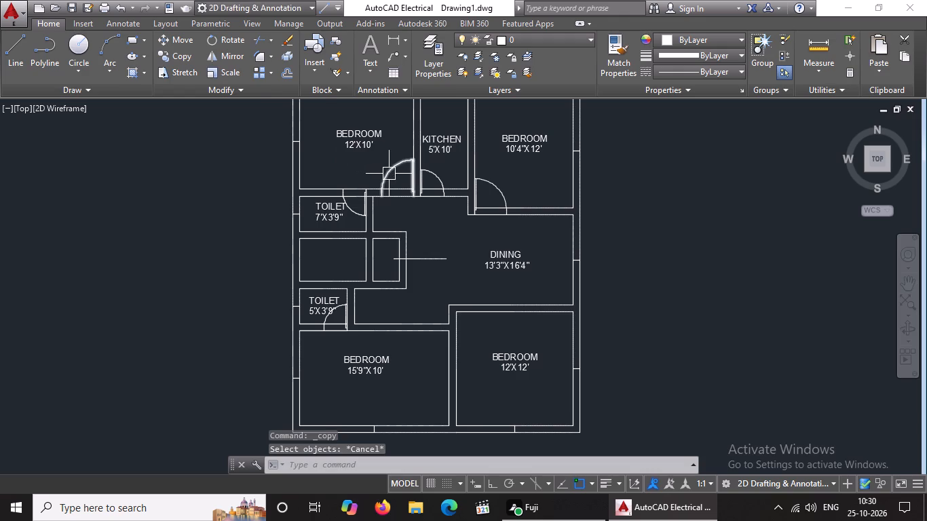
{"action": "left_click", "coordinate": [389, 173]}
{"action": "left_click", "coordinate": [175, 56]}
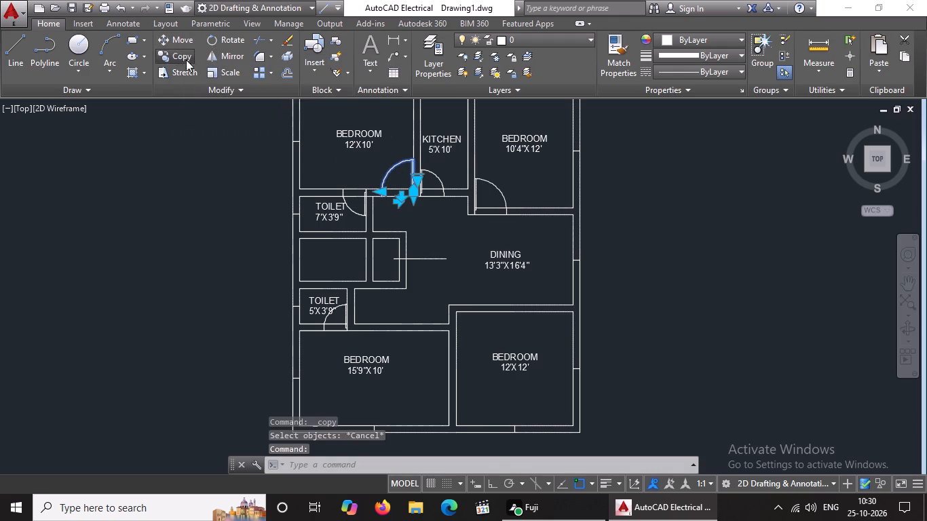
{"action": "left_click", "coordinate": [398, 179]}
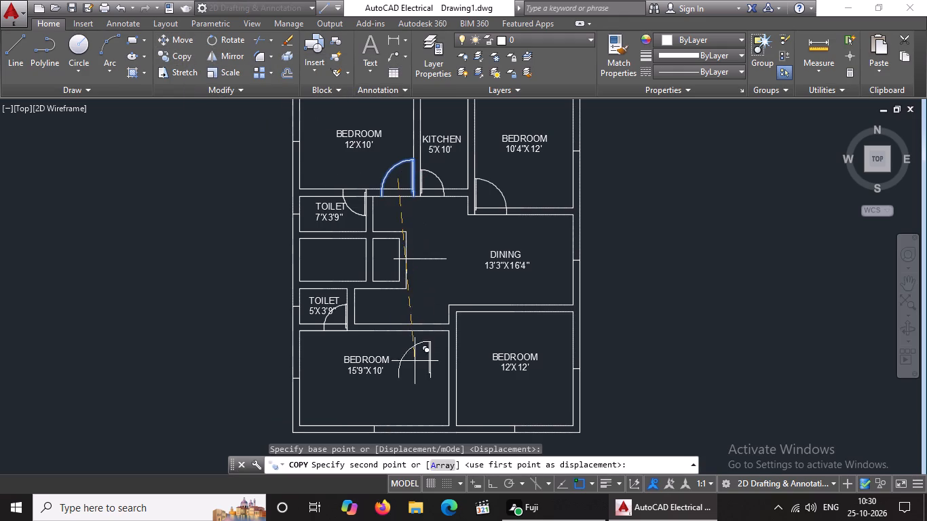
{"action": "left_click", "coordinate": [424, 349]}
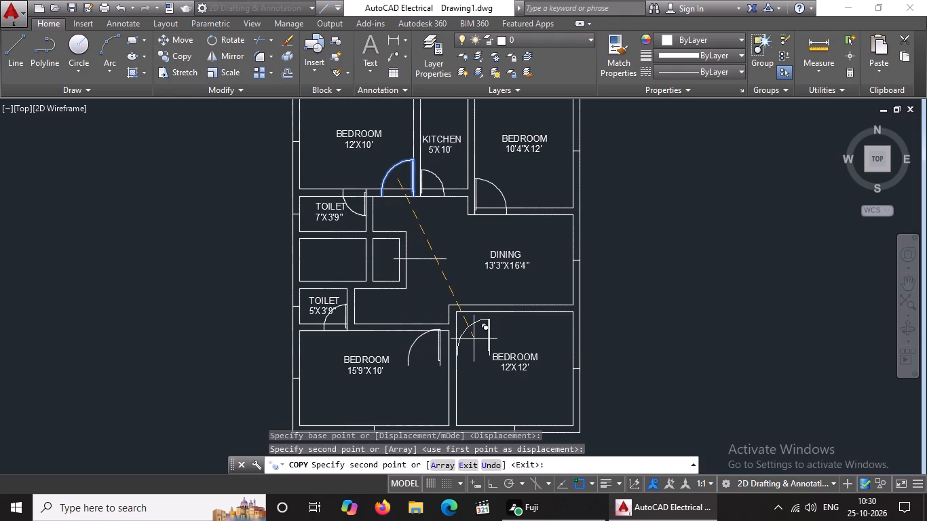
{"action": "left_click", "coordinate": [476, 336]}
{"action": "key", "text": "Escape"}
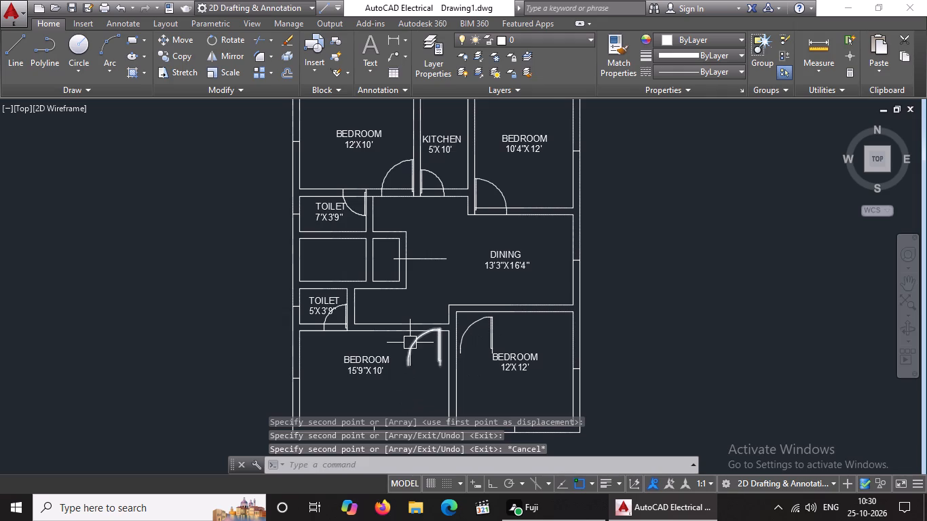
Flip the 15'9"X10' bedroom's copied door vertically so its leaf and swing point south.
{"action": "scroll", "coordinate": [409, 346], "scroll_direction": "up", "scroll_amount": 1}
{"action": "left_click", "coordinate": [409, 346]}
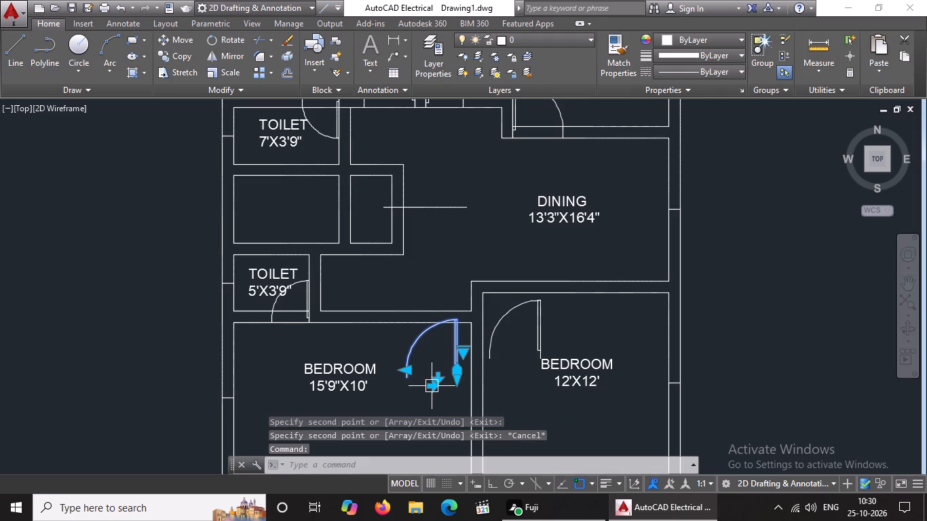
{"action": "left_click", "coordinate": [438, 375]}
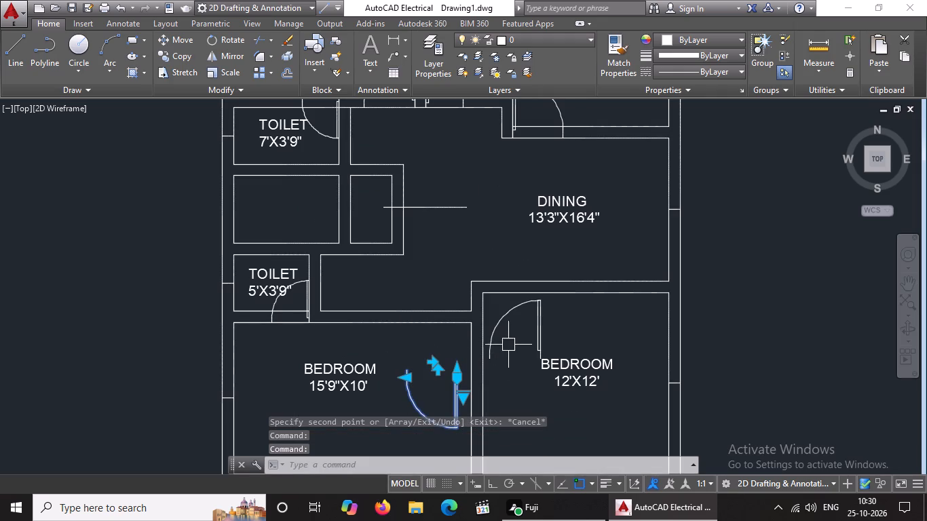
Flip the 12'X12' bedroom's copied door vertically and horizontally so it opens south with its hinge on the west side.
{"action": "left_click", "coordinate": [510, 307]}
{"action": "left_click", "coordinate": [519, 353]}
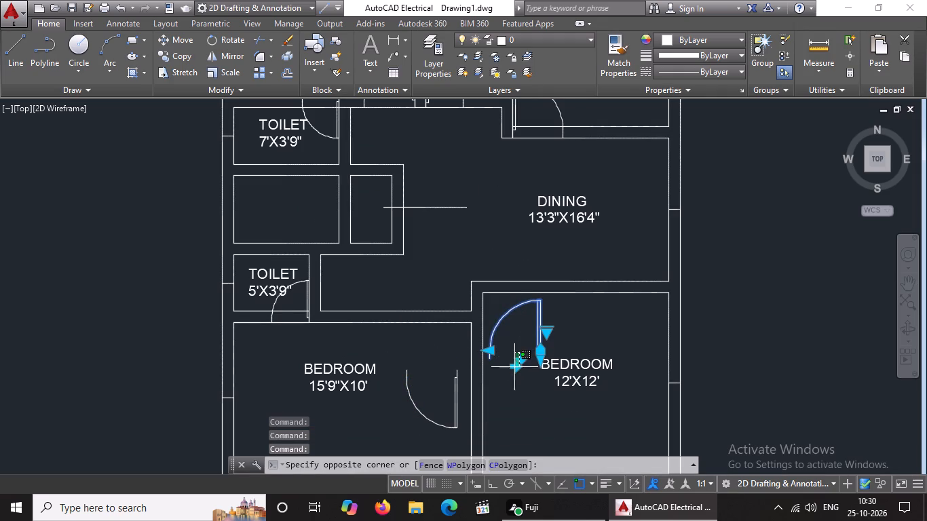
{"action": "left_click", "coordinate": [523, 357]}
{"action": "left_click", "coordinate": [535, 322]}
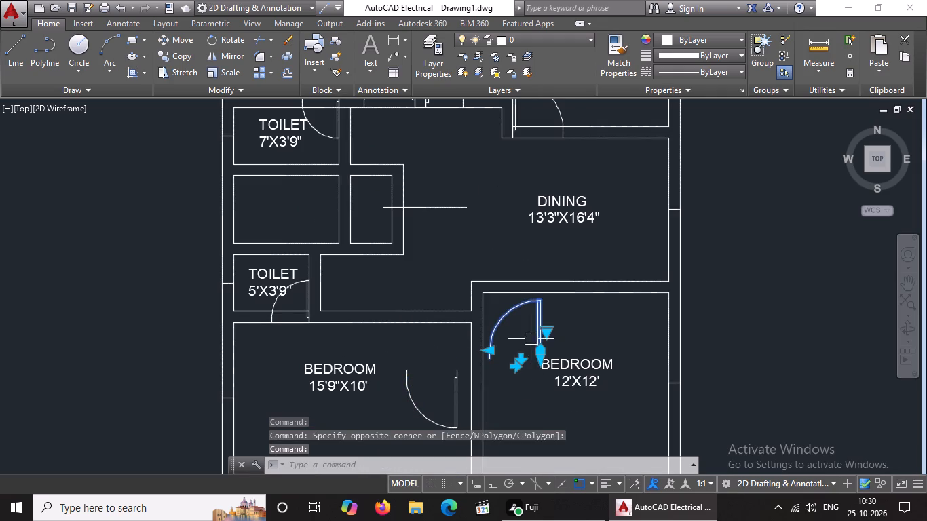
{"action": "left_click", "coordinate": [518, 355]}
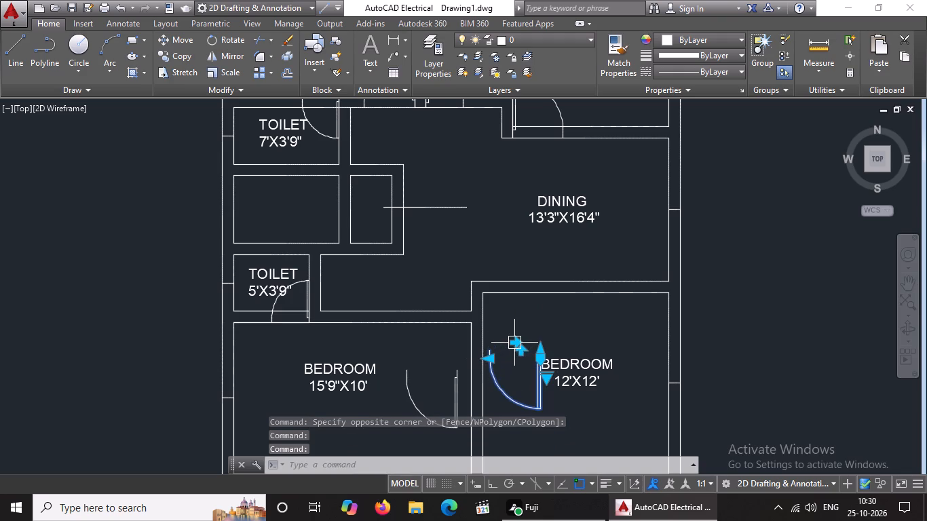
{"action": "left_click", "coordinate": [517, 343]}
{"action": "key", "text": "Escape"}
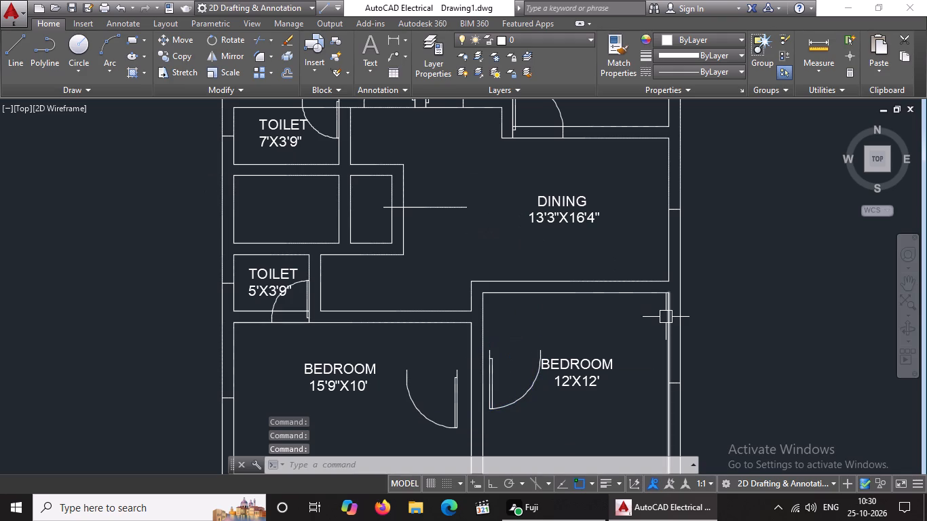
Extend the 12'X12' bedroom's west wall line north to the dining room's south wall line.
{"action": "type", "text": "EX"}
{"action": "key", "text": "space"}
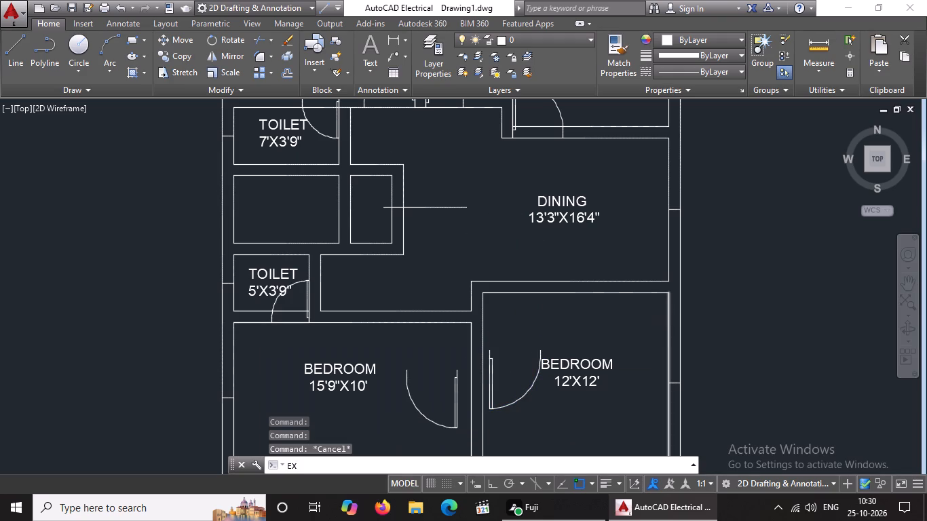
{"action": "key", "text": "space"}
{"action": "left_click", "coordinate": [470, 341]}
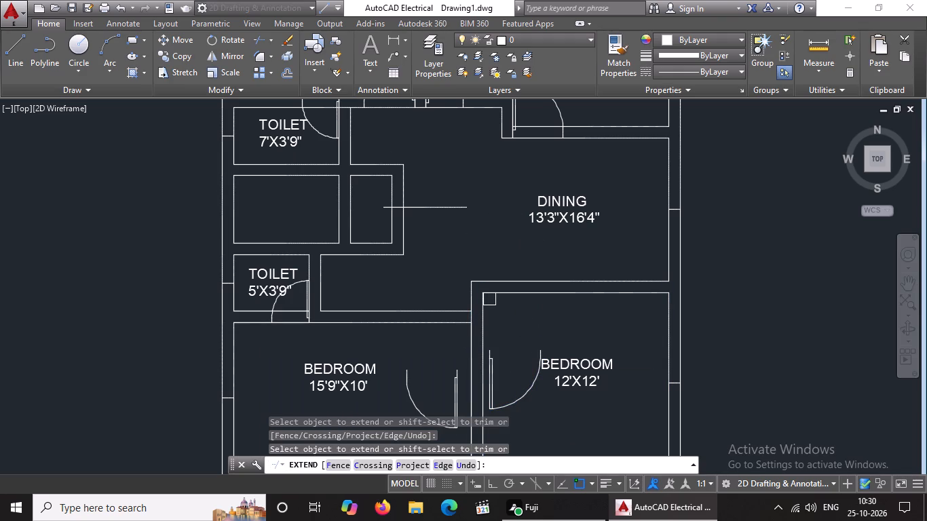
{"action": "left_click", "coordinate": [482, 309]}
{"action": "left_click", "coordinate": [482, 296]}
{"action": "key", "text": "Escape"}
Move the 15'9"X10' bedroom's door by its hinge corner to the east end of the outer line of its north wall.
{"action": "left_click", "coordinate": [455, 384]}
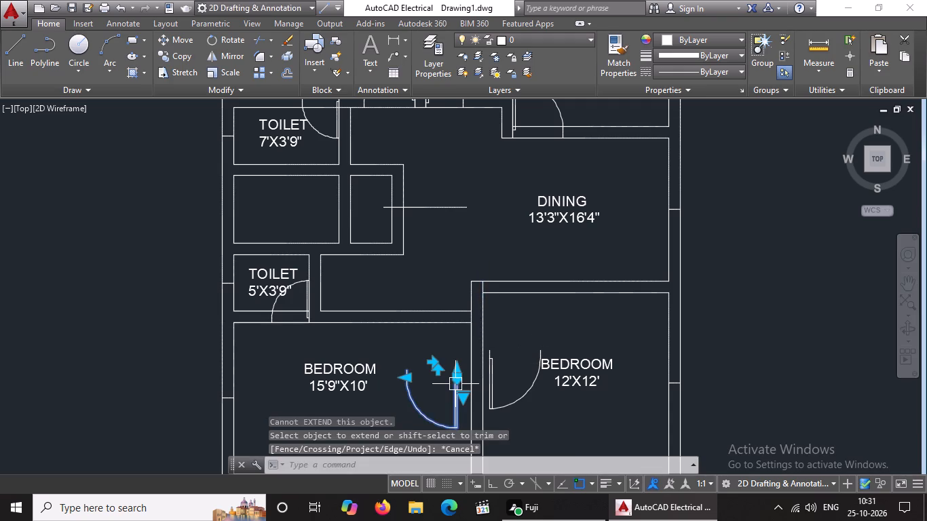
{"action": "left_click", "coordinate": [179, 36]}
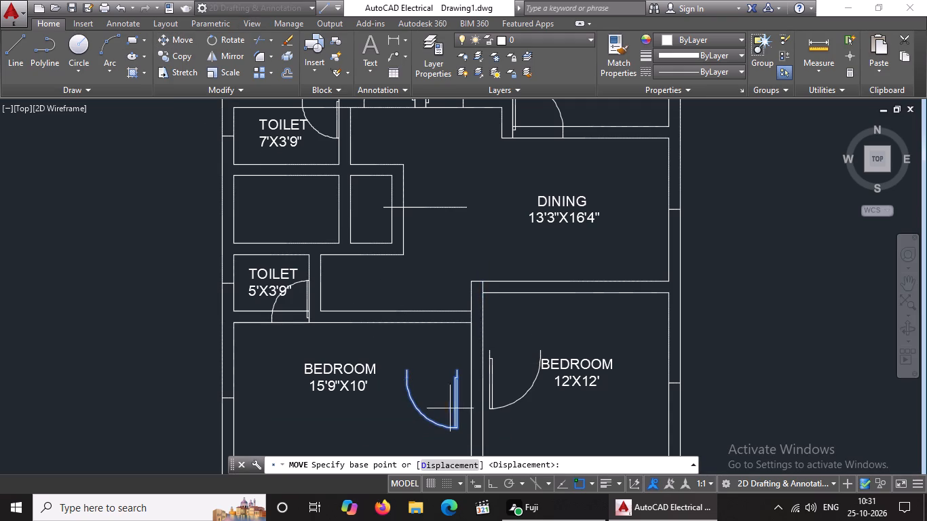
{"action": "scroll", "coordinate": [456, 370], "scroll_direction": "up", "scroll_amount": 2}
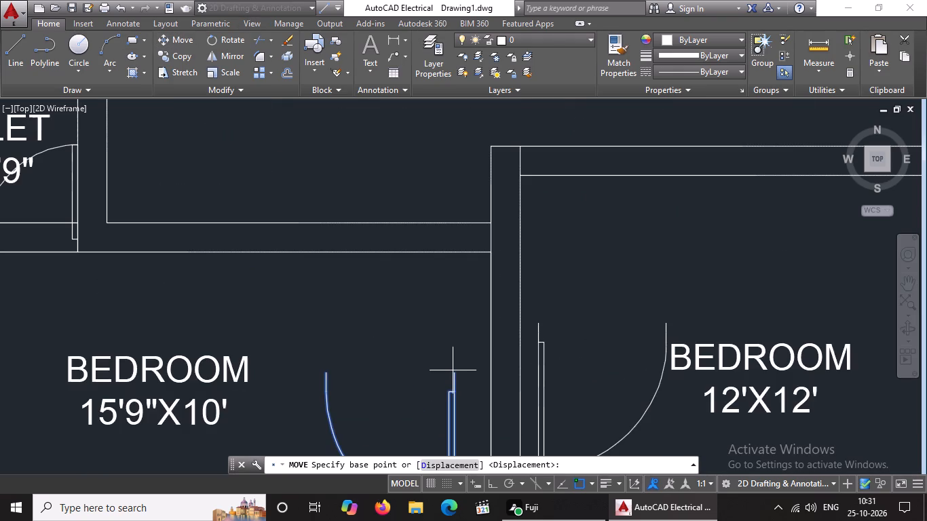
{"action": "left_click", "coordinate": [453, 374]}
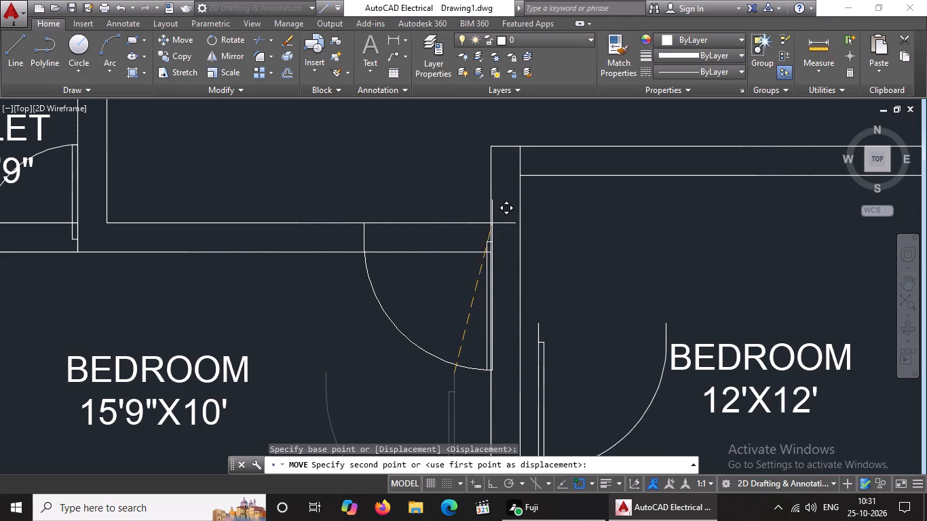
{"action": "left_click", "coordinate": [491, 221]}
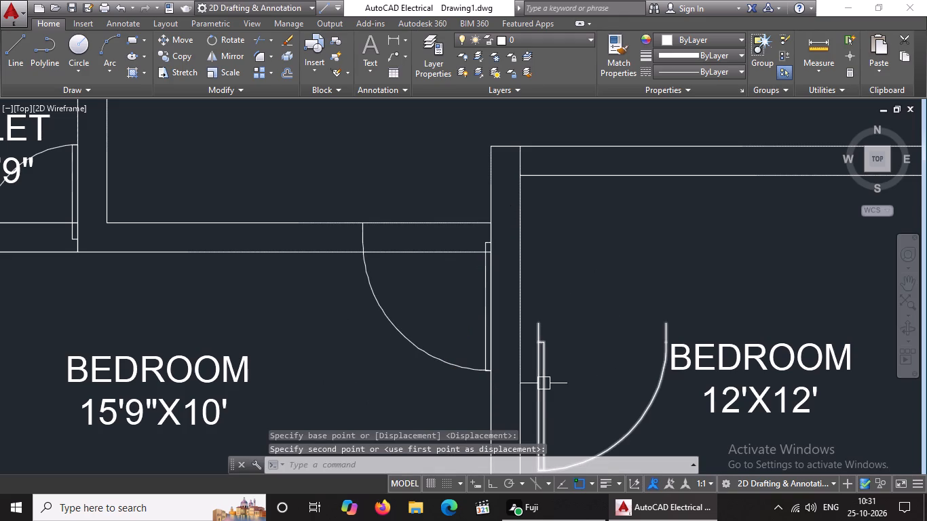
Move the 12'X12' bedroom's door by its hinge corner to where the extended west wall line meets the dining-side wall line.
{"action": "key", "text": "Escape"}
{"action": "left_click", "coordinate": [543, 374]}
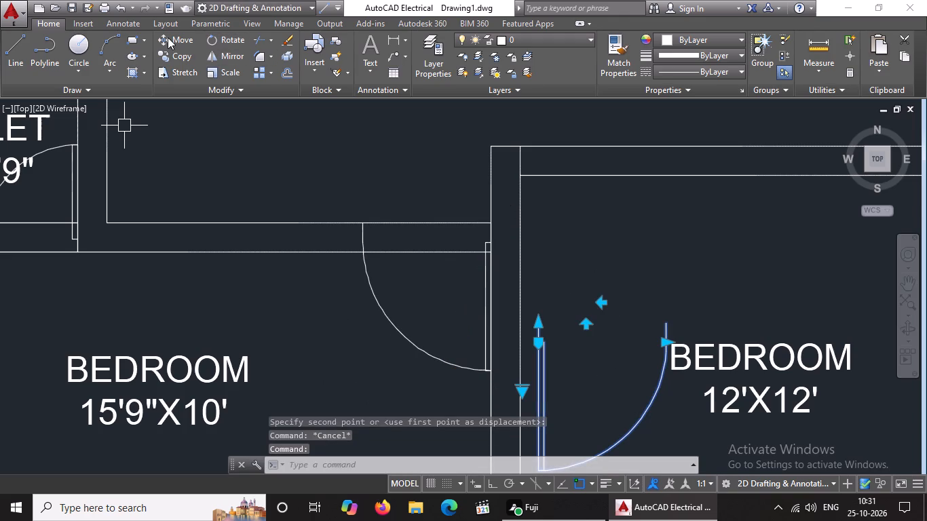
{"action": "left_click", "coordinate": [168, 37]}
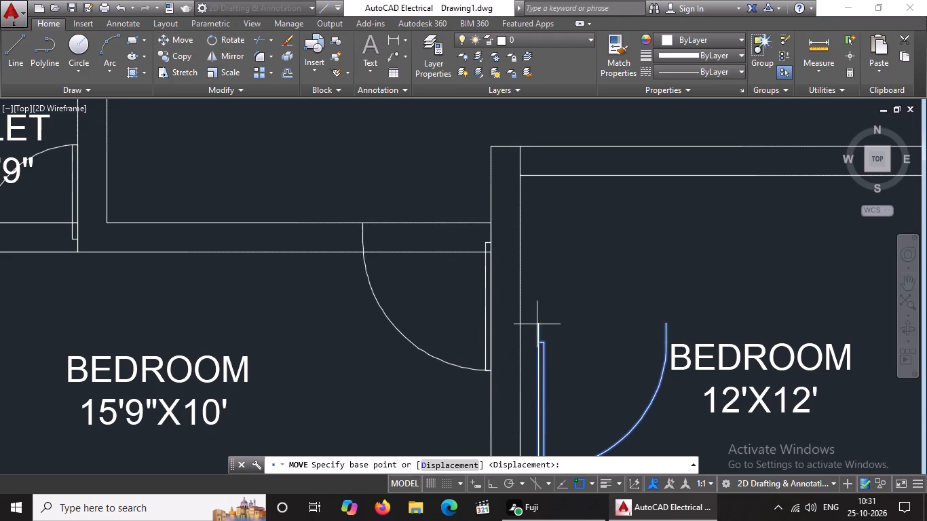
{"action": "left_click", "coordinate": [541, 322]}
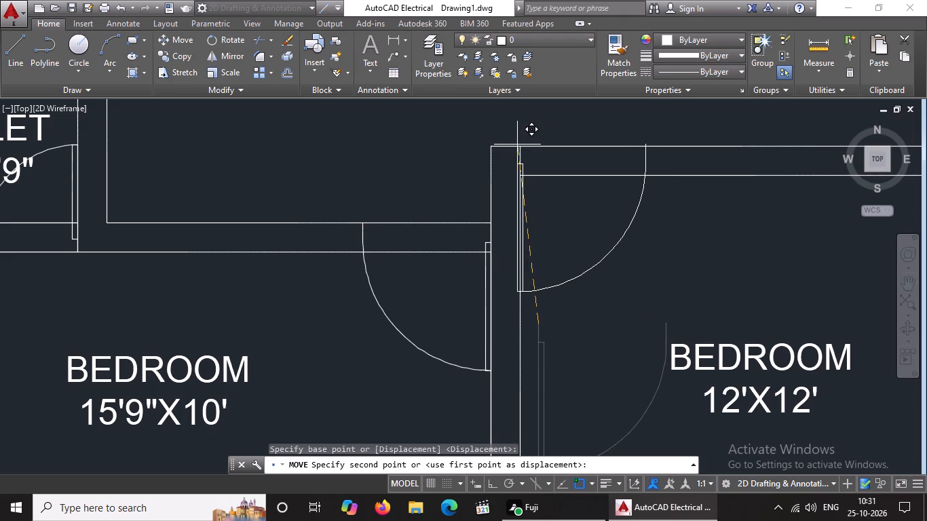
{"action": "left_click", "coordinate": [520, 148]}
Trim both wall lines across the 7'X3'9" toilet's door opening, including the short piece behind the door leaf.
{"action": "scroll", "coordinate": [555, 183], "scroll_direction": "down", "scroll_amount": 4}
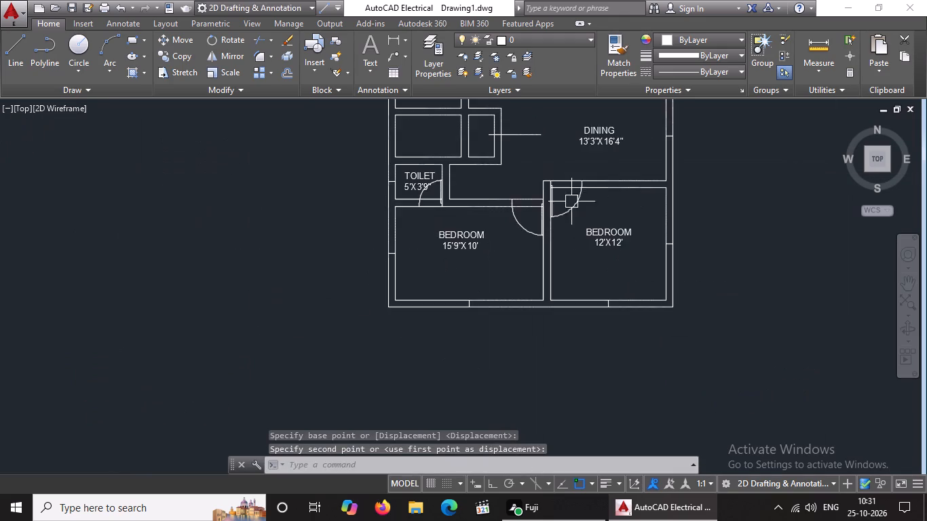
{"action": "scroll", "coordinate": [579, 200], "scroll_direction": "down", "scroll_amount": 2}
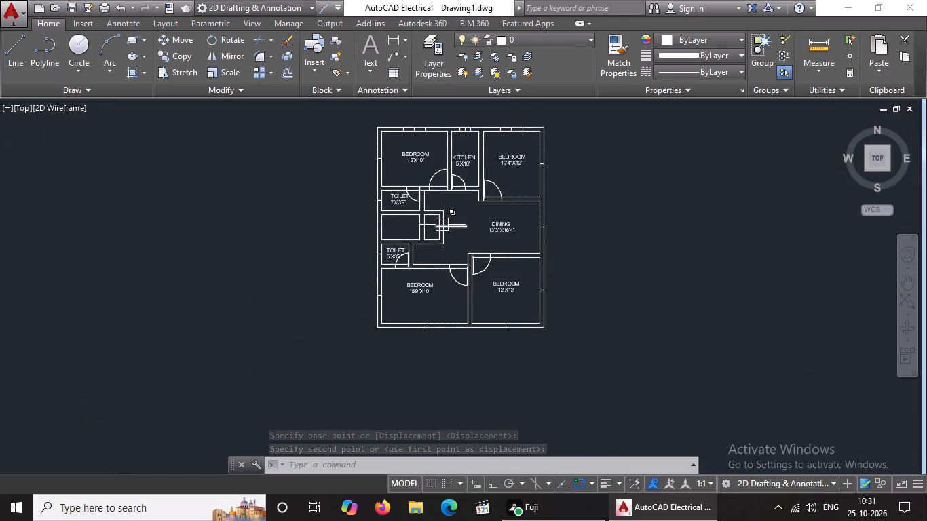
{"action": "middle_click_drag", "start_coordinate": [442, 224], "coordinate": [455, 292]}
{"action": "key", "text": "Escape"}
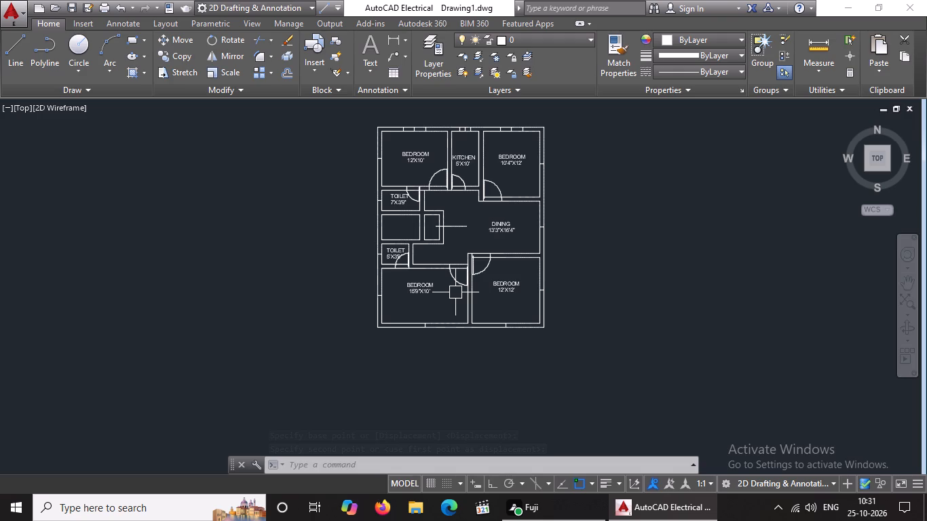
{"action": "type", "text": "TR"}
{"action": "key", "text": "Return"}
{"action": "key", "text": "Return"}
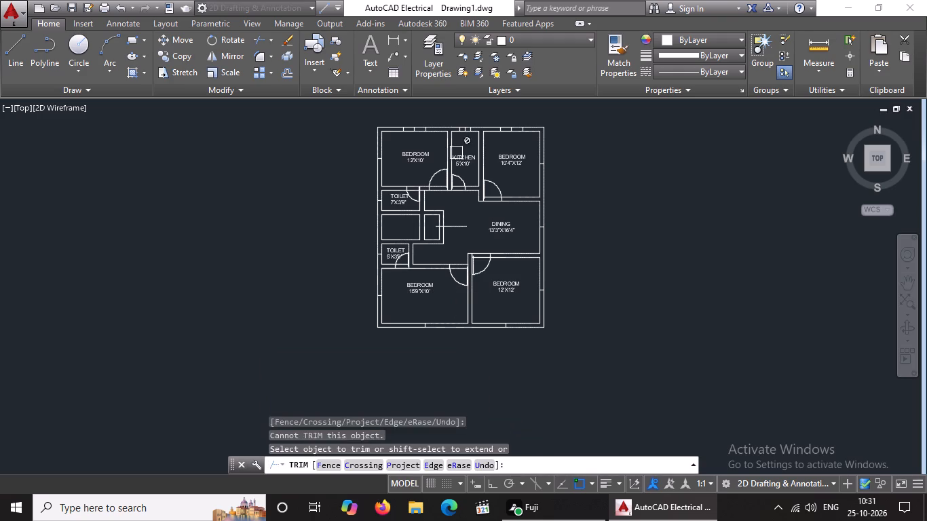
{"action": "scroll", "coordinate": [451, 156], "scroll_direction": "up", "scroll_amount": 3}
{"action": "scroll", "coordinate": [288, 302], "scroll_direction": "up", "scroll_amount": 2}
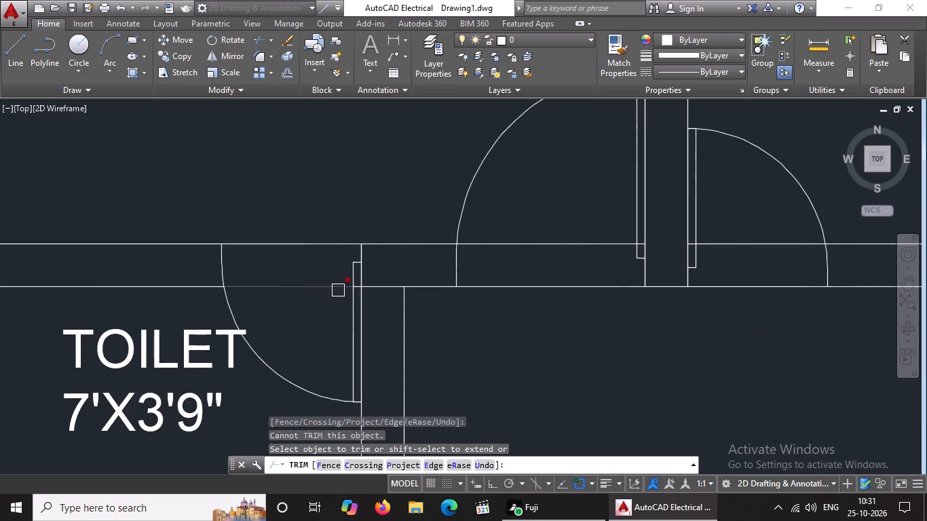
{"action": "scroll", "coordinate": [339, 290], "scroll_direction": "up", "scroll_amount": 3}
{"action": "left_click", "coordinate": [381, 283]}
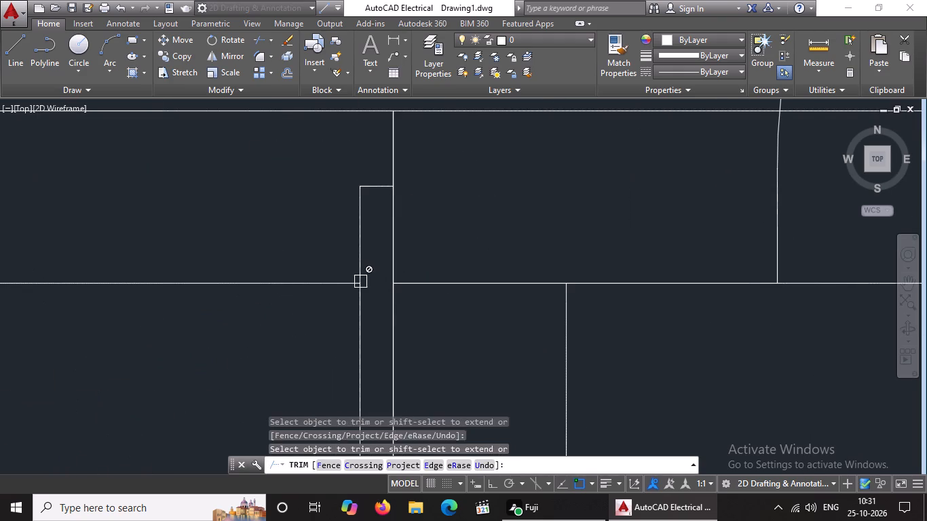
{"action": "scroll", "coordinate": [299, 279], "scroll_direction": "down", "scroll_amount": 5}
{"action": "left_click", "coordinate": [273, 276]}
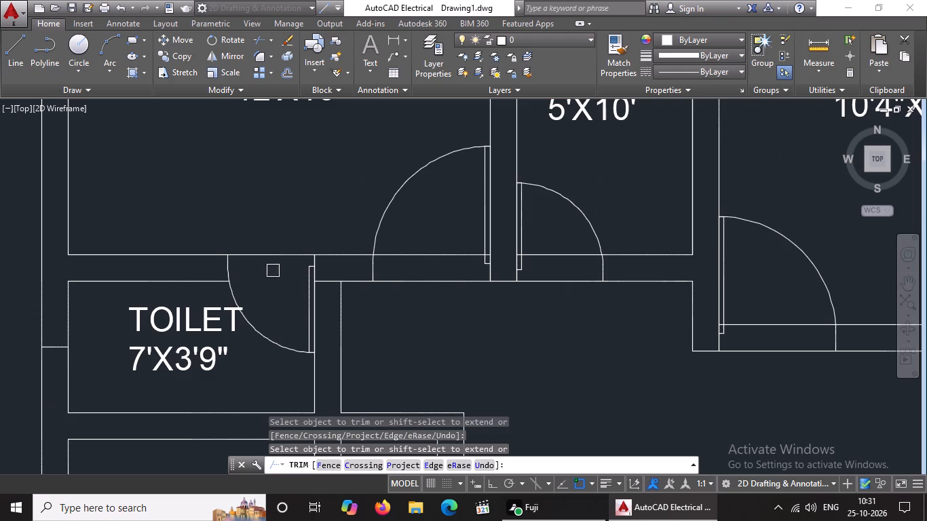
{"action": "left_click", "coordinate": [250, 253]}
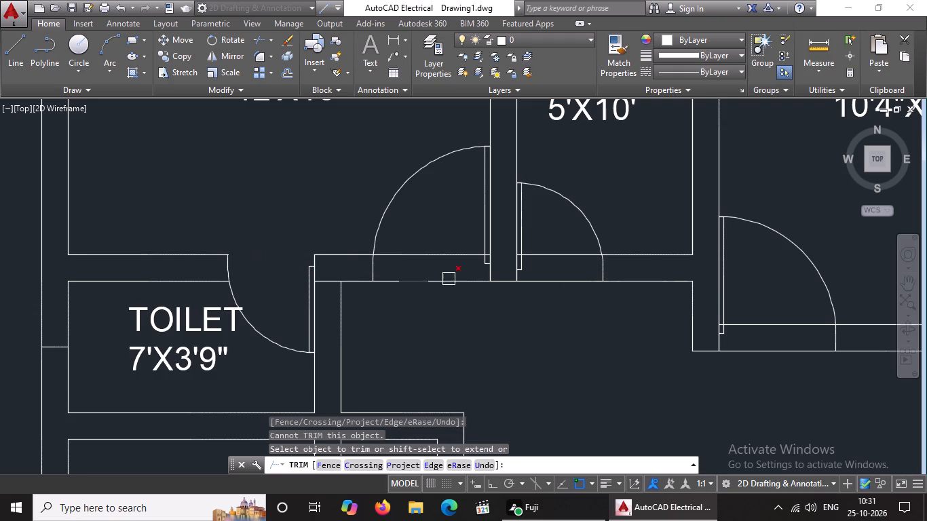
Trim the two wall lines across the 12'X10' bedroom's door opening between the swing's end and the hinge jamb.
{"action": "scroll", "coordinate": [468, 271], "scroll_direction": "up", "scroll_amount": 2}
{"action": "scroll", "coordinate": [533, 228], "scroll_direction": "up", "scroll_amount": 2}
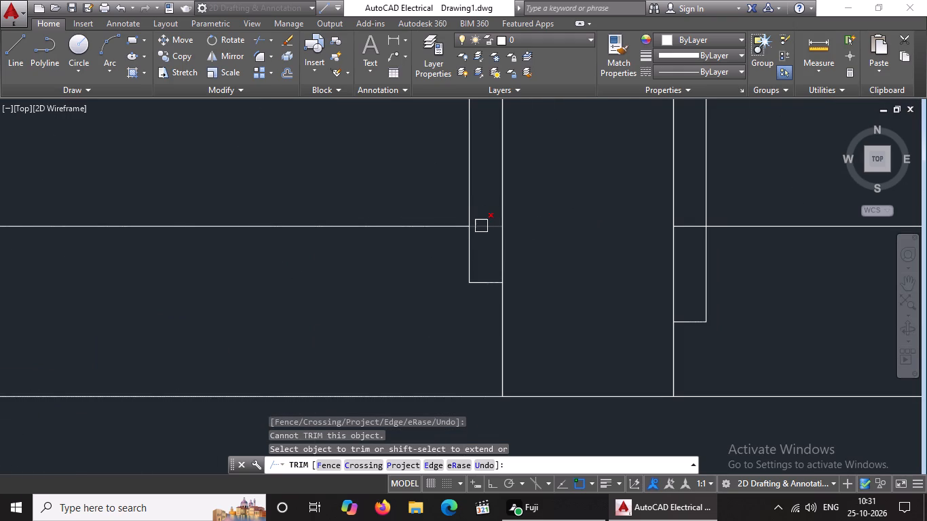
{"action": "left_click", "coordinate": [482, 225]}
{"action": "scroll", "coordinate": [265, 215], "scroll_direction": "down", "scroll_amount": 4}
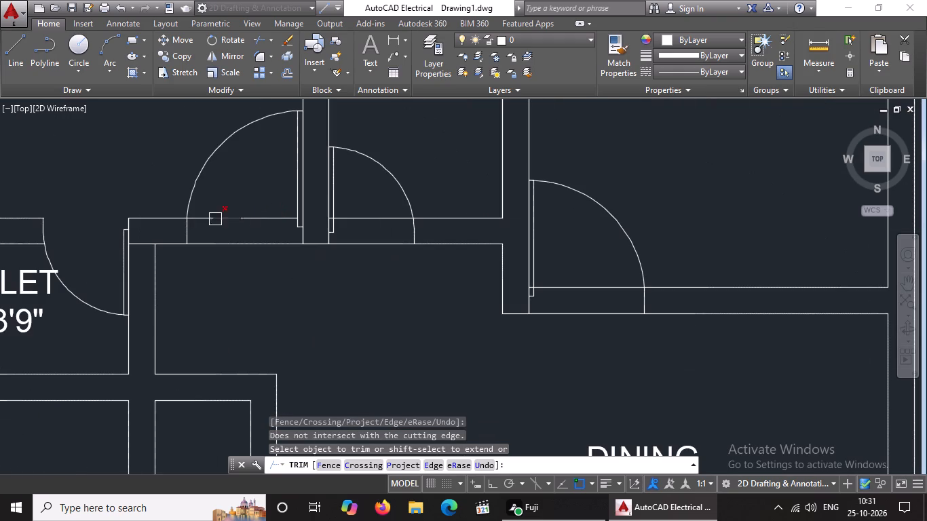
{"action": "left_click", "coordinate": [195, 221]}
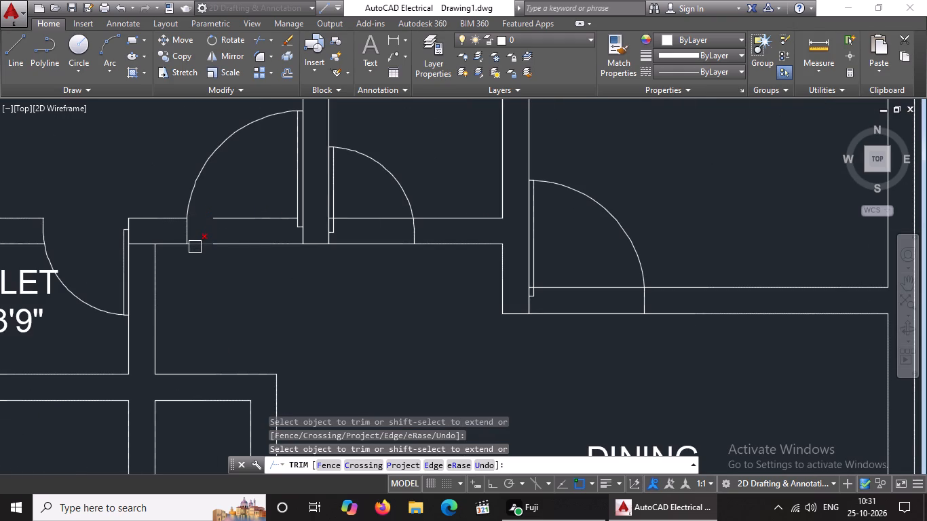
{"action": "scroll", "coordinate": [191, 248], "scroll_direction": "up", "scroll_amount": 2}
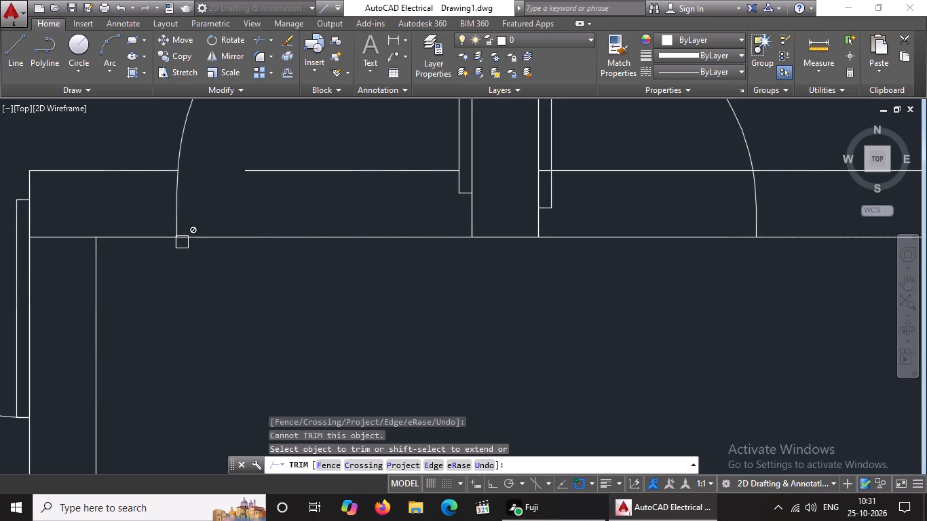
{"action": "left_click", "coordinate": [455, 237]}
{"action": "left_click", "coordinate": [313, 235]}
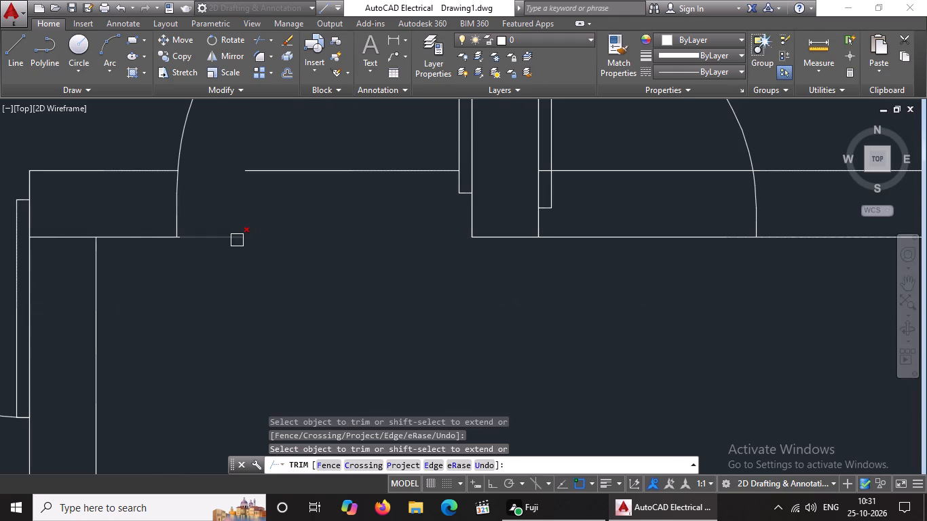
{"action": "left_click", "coordinate": [237, 240]}
{"action": "left_click", "coordinate": [183, 242]}
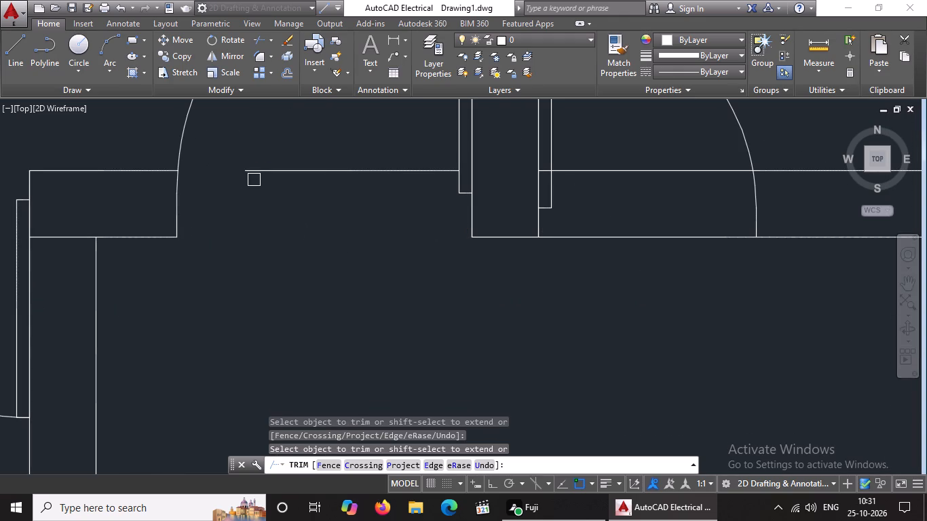
{"action": "left_click", "coordinate": [250, 167]}
{"action": "left_click_drag", "start_coordinate": [343, 169], "coordinate": [349, 169]}
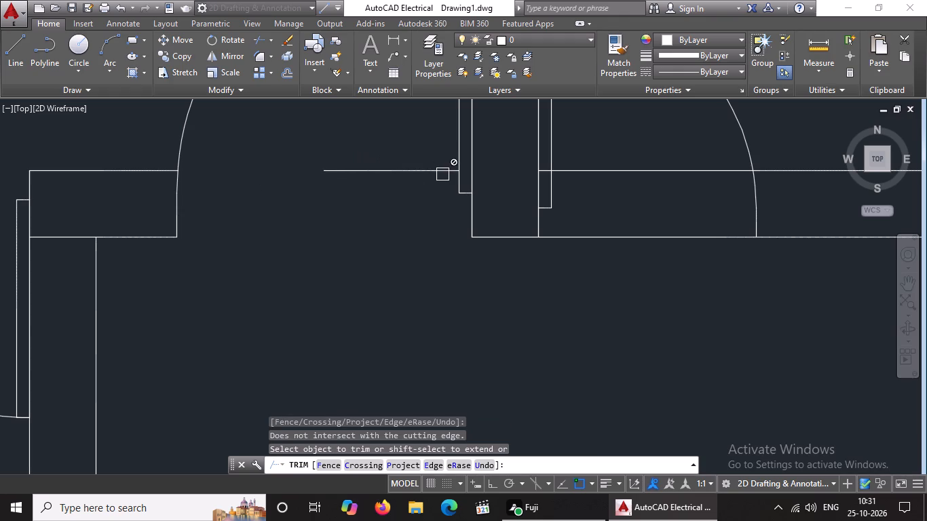
{"action": "left_click", "coordinate": [442, 174]}
{"action": "key", "text": "Escape"}
{"action": "key", "text": "Escape"}
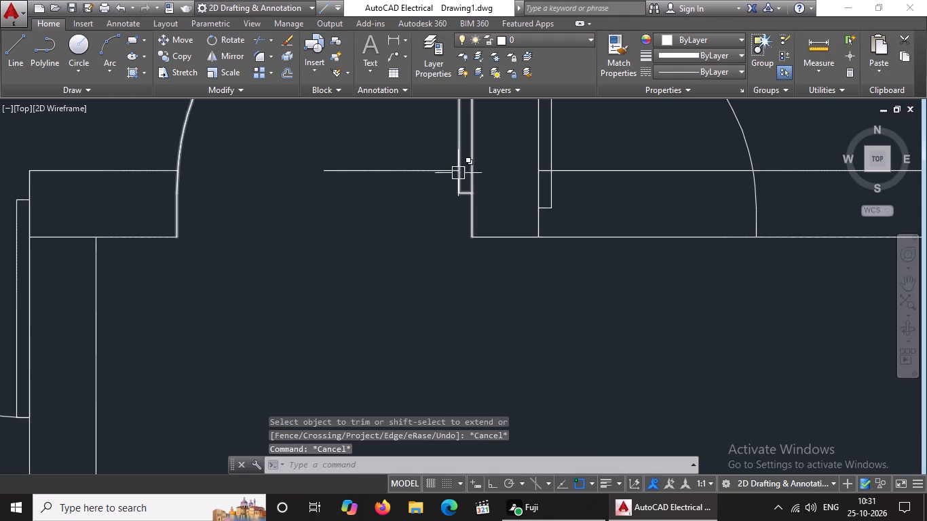
Delete the leftover wall line segment inside the 12'X10' bedroom's door opening.
{"action": "left_click", "coordinate": [409, 170]}
{"action": "key", "text": "m"}
{"action": "key", "text": "Delete"}
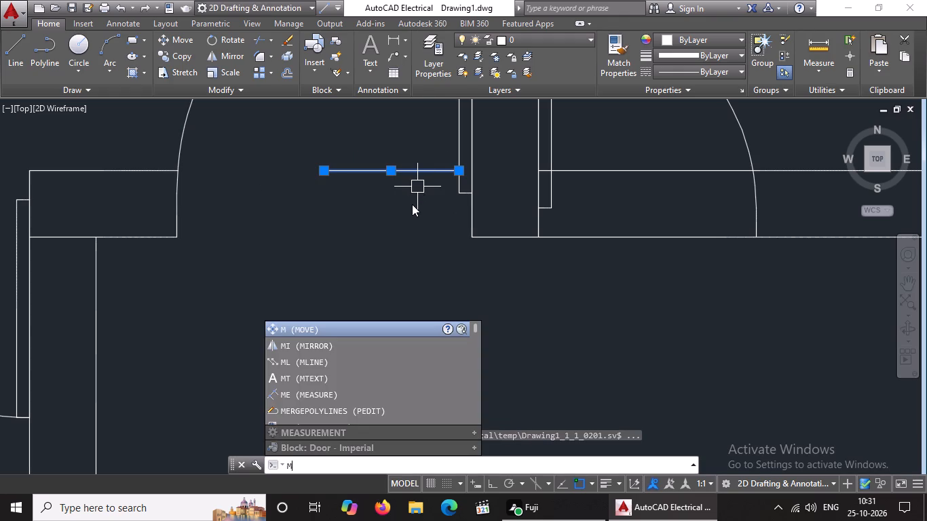
{"action": "key", "text": "Delete"}
{"action": "key", "text": "Delete"}
{"action": "key", "text": "Delete"}
{"action": "key", "text": "Delete"}
{"action": "key", "text": "Delete"}
{"action": "left_click", "coordinate": [402, 214]}
{"action": "key", "text": "Delete"}
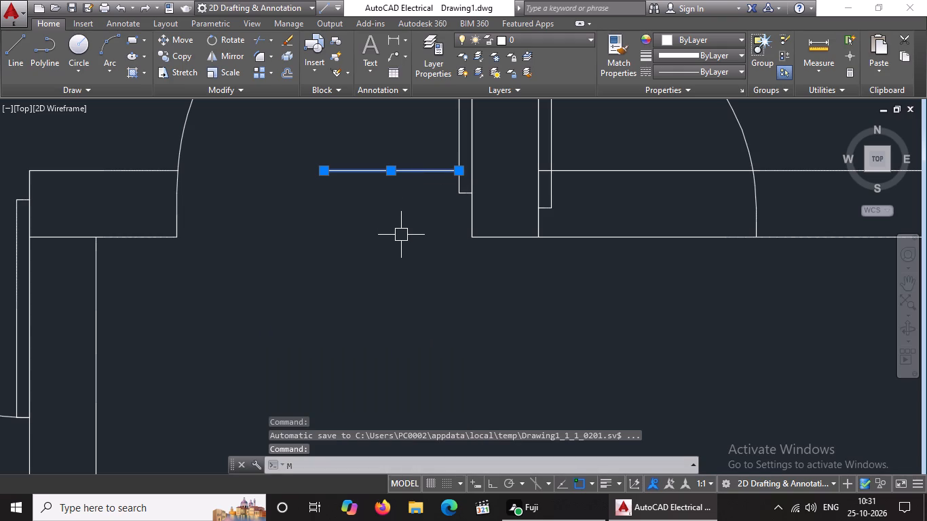
{"action": "key", "text": "Delete"}
{"action": "key", "text": "Delete"}
{"action": "key", "text": "Escape"}
{"action": "left_click", "coordinate": [409, 175]}
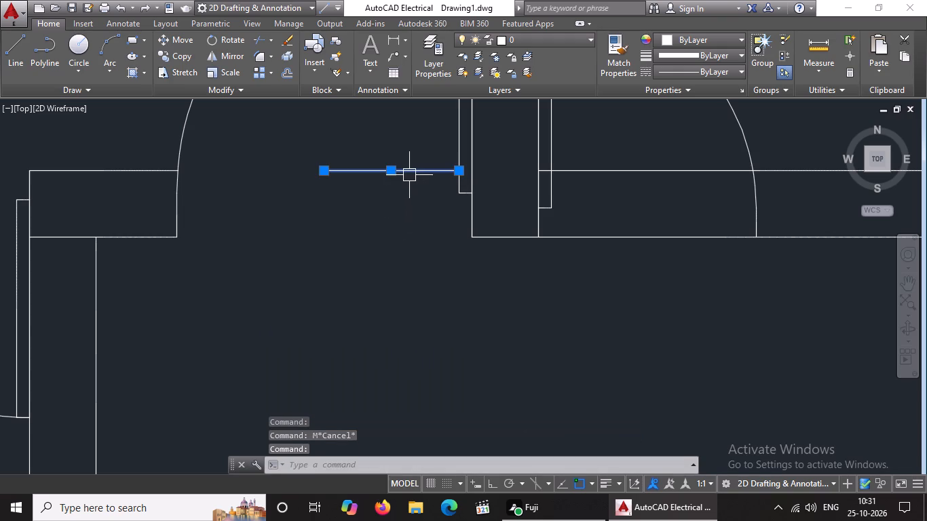
{"action": "key", "text": "Delete"}
Trim both wall lines across the 5'X10' kitchen's door opening, including the short piece behind the door leaf.
{"action": "scroll", "coordinate": [411, 208], "scroll_direction": "down", "scroll_amount": 5}
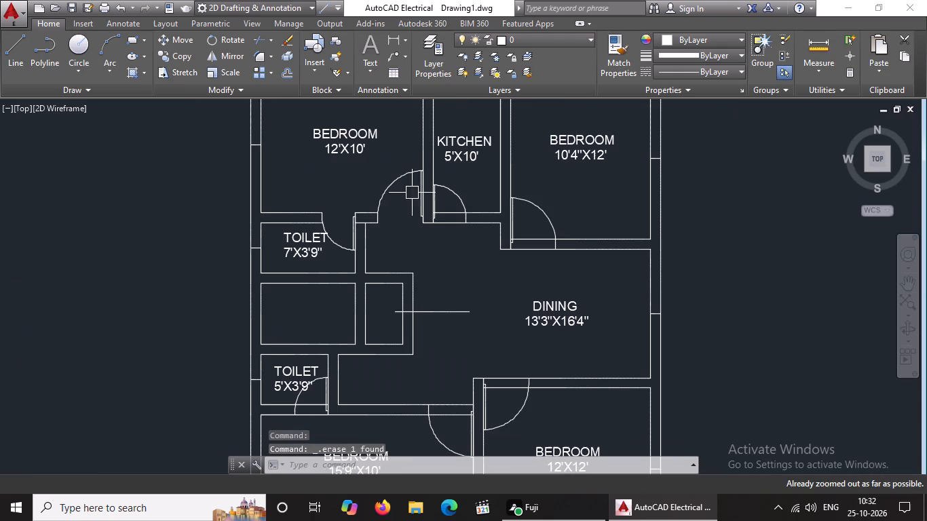
{"action": "key", "text": "Escape"}
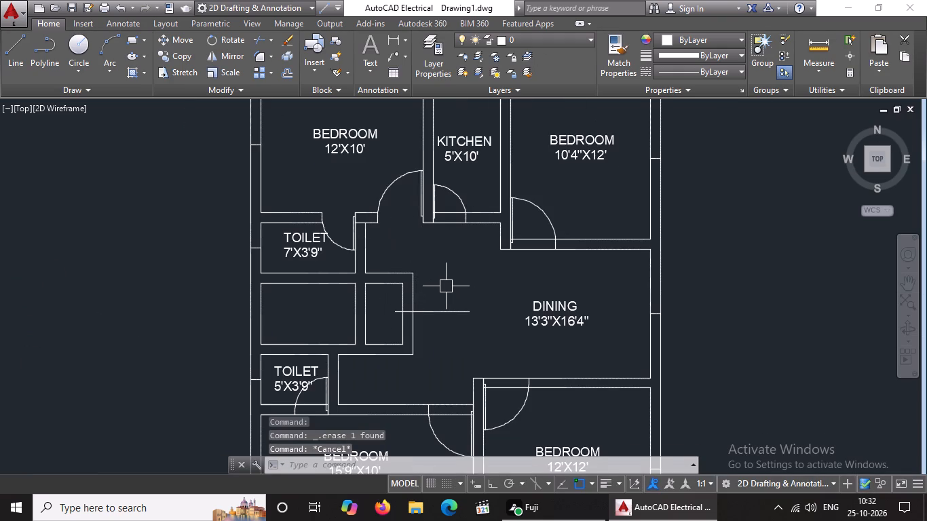
{"action": "type", "text": "TR"}
{"action": "key", "text": "Return"}
{"action": "key", "text": "Return"}
{"action": "scroll", "coordinate": [452, 206], "scroll_direction": "up", "scroll_amount": 1}
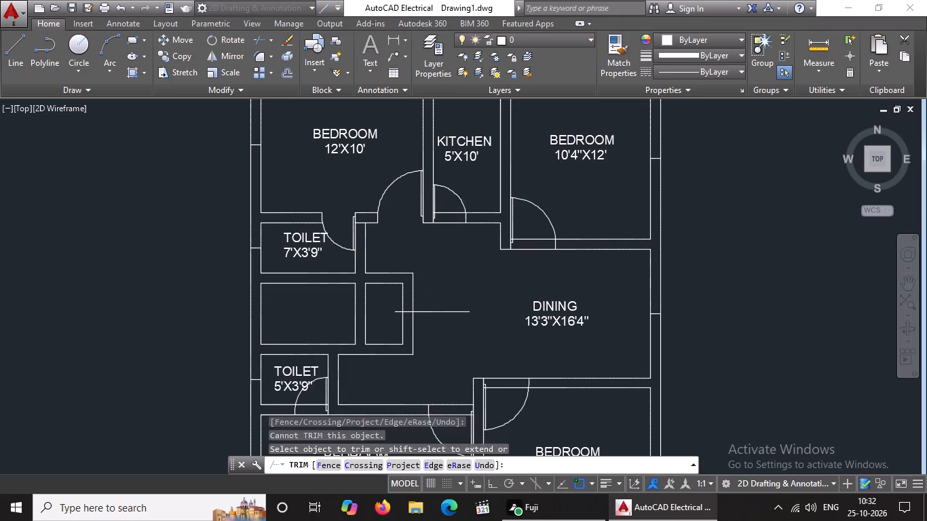
{"action": "scroll", "coordinate": [390, 237], "scroll_direction": "up", "scroll_amount": 4}
{"action": "scroll", "coordinate": [508, 149], "scroll_direction": "up", "scroll_amount": 1}
{"action": "left_click", "coordinate": [499, 157]}
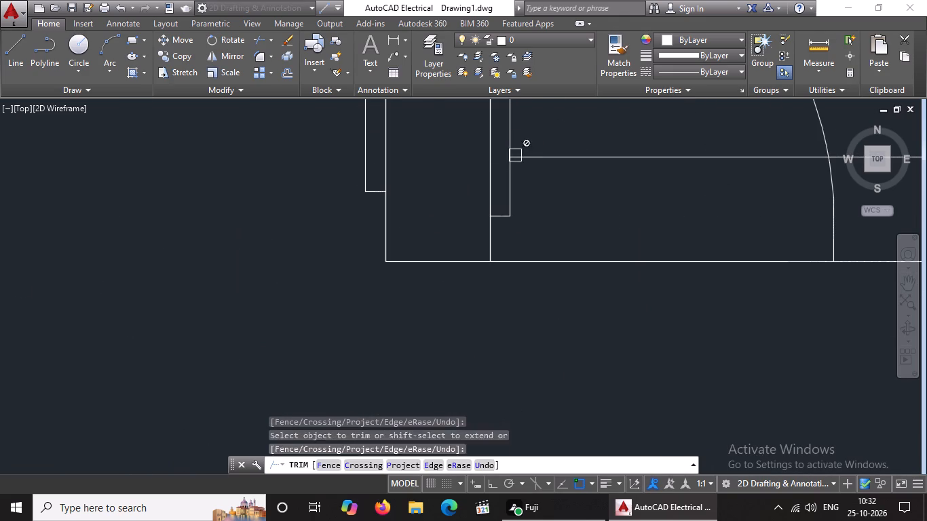
{"action": "left_click", "coordinate": [521, 158]}
{"action": "left_click", "coordinate": [505, 258]}
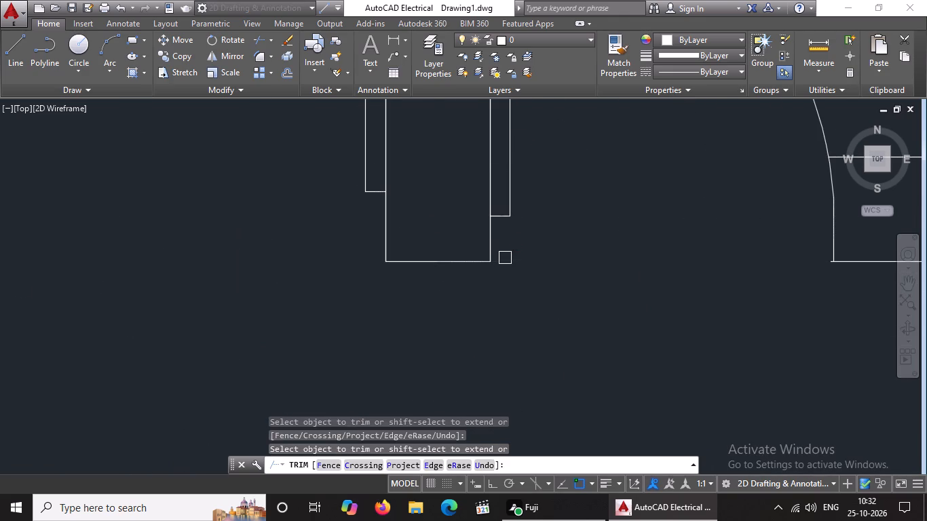
Trim both wall lines across the 10'4"X12' bedroom's door opening, including the short piece behind the door leaf.
{"action": "scroll", "coordinate": [505, 258], "scroll_direction": "down", "scroll_amount": 4}
{"action": "scroll", "coordinate": [661, 301], "scroll_direction": "up", "scroll_amount": 5}
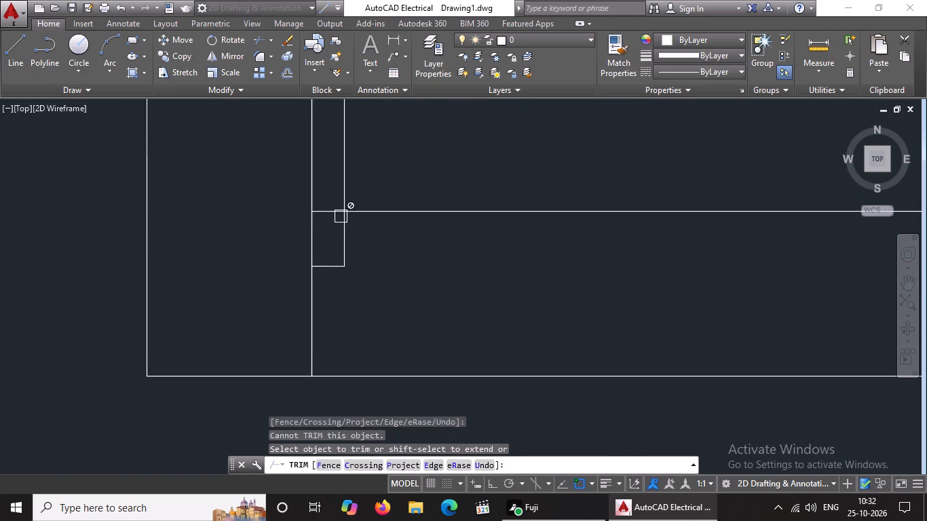
{"action": "left_click_drag", "start_coordinate": [332, 213], "coordinate": [343, 213]}
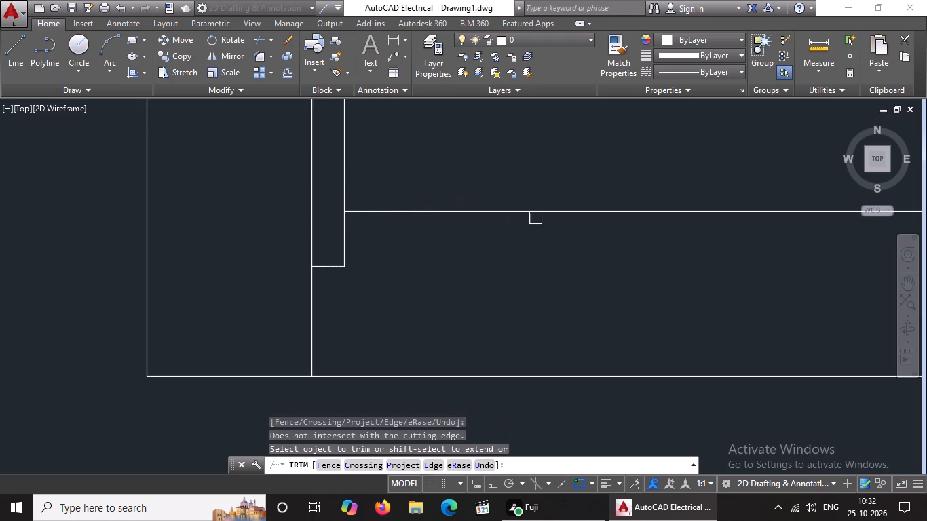
{"action": "scroll", "coordinate": [542, 213], "scroll_direction": "down", "scroll_amount": 2}
{"action": "left_click", "coordinate": [602, 212]}
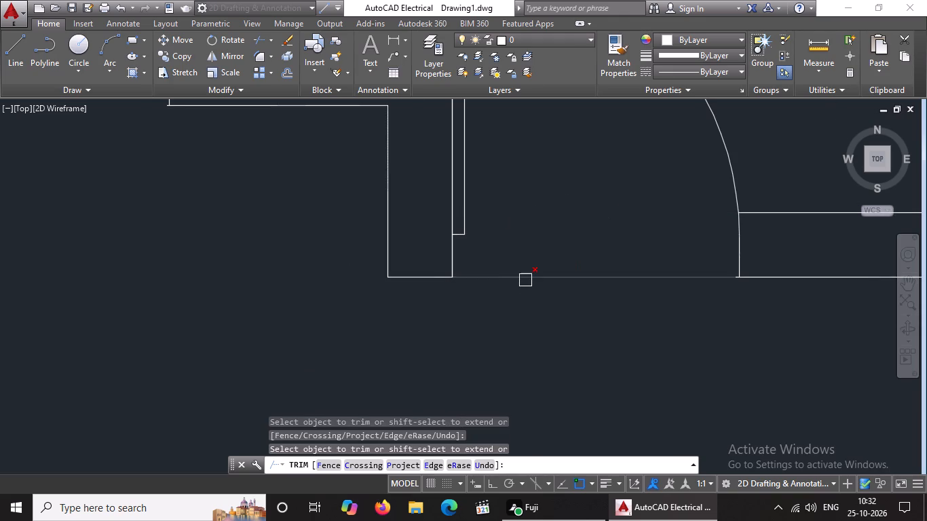
{"action": "left_click_drag", "start_coordinate": [527, 273], "coordinate": [529, 279]}
{"action": "scroll", "coordinate": [557, 240], "scroll_direction": "down", "scroll_amount": 6}
{"action": "scroll", "coordinate": [485, 248], "scroll_direction": "down", "scroll_amount": 2}
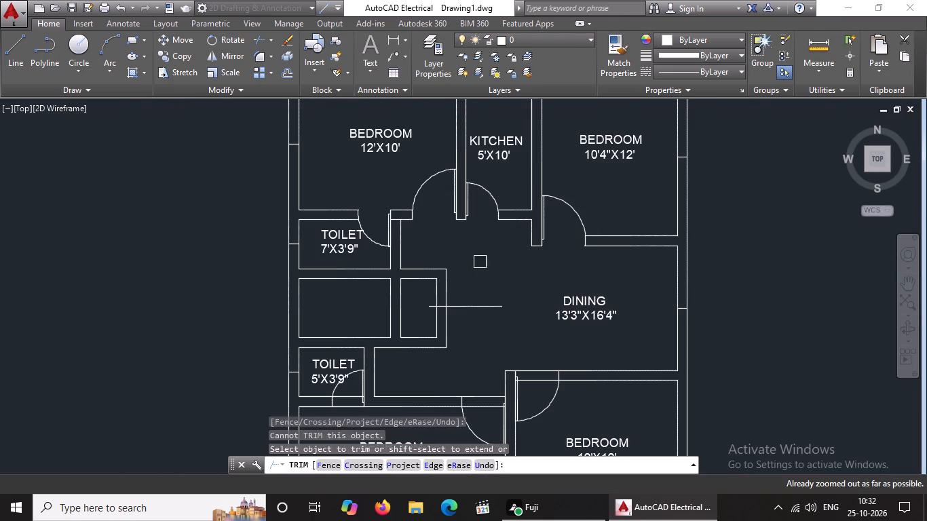
Trim both wall lines across the 12'X12' bedroom's door opening, including the wall line piece crossing the jamb beside the hinge.
{"action": "scroll", "coordinate": [492, 225], "scroll_direction": "down", "scroll_amount": 2}
{"action": "scroll", "coordinate": [528, 394], "scroll_direction": "up", "scroll_amount": 8}
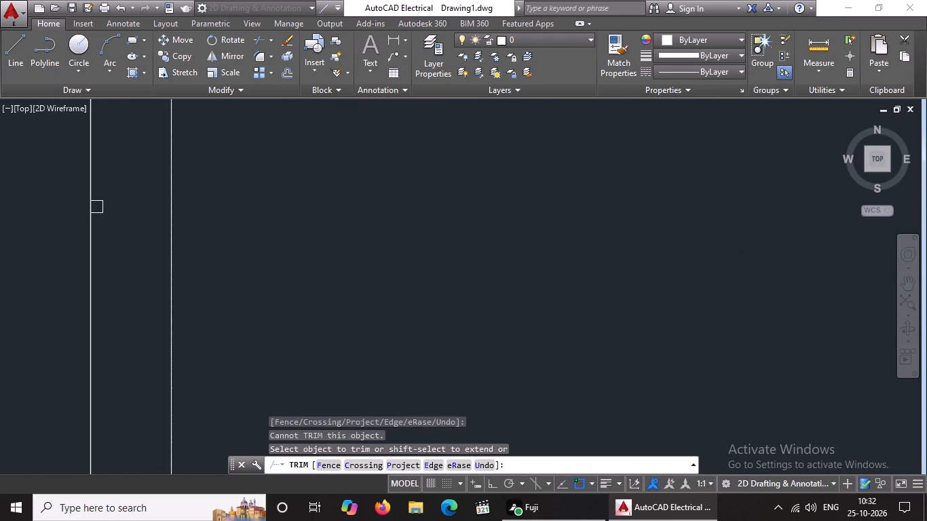
{"action": "scroll", "coordinate": [121, 212], "scroll_direction": "down", "scroll_amount": 3}
{"action": "scroll", "coordinate": [124, 204], "scroll_direction": "up", "scroll_amount": 3}
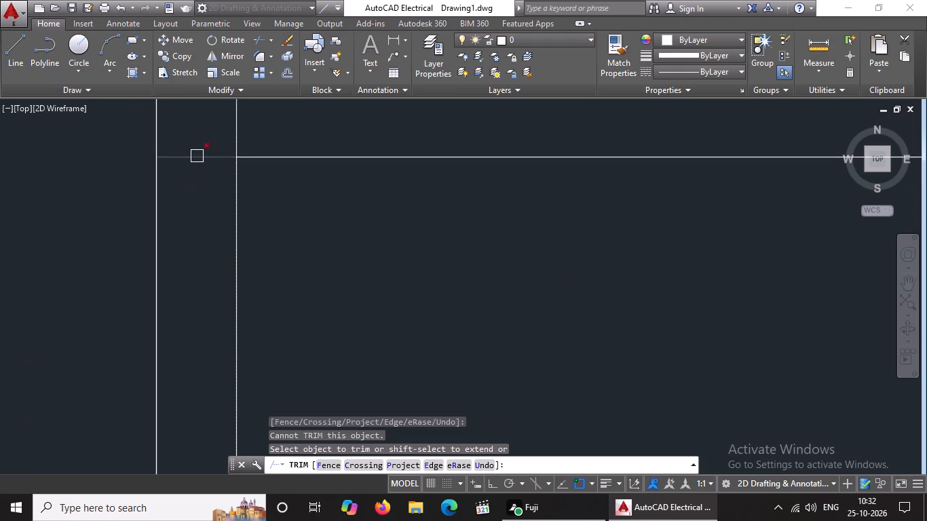
{"action": "left_click", "coordinate": [197, 157]}
{"action": "scroll", "coordinate": [340, 165], "scroll_direction": "down", "scroll_amount": 6}
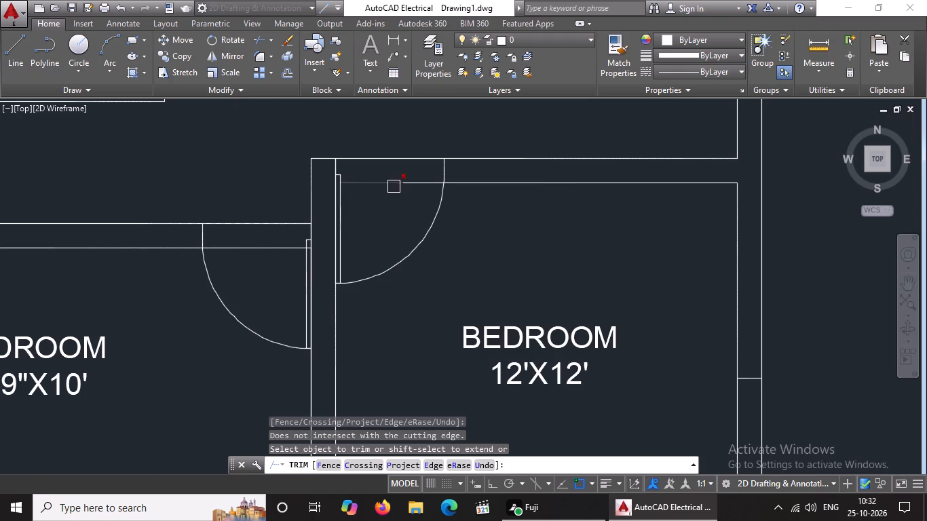
{"action": "left_click", "coordinate": [377, 179]}
{"action": "left_click", "coordinate": [417, 180]}
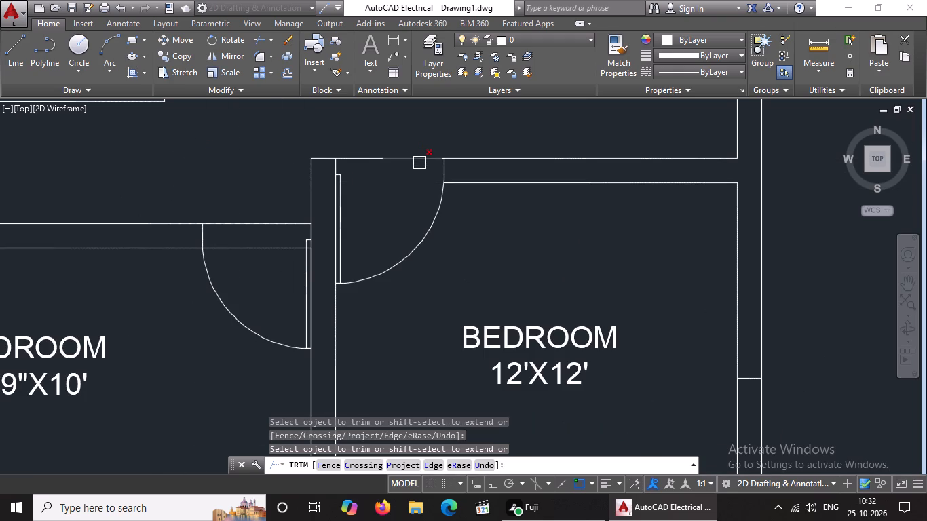
{"action": "left_click", "coordinate": [419, 163]}
{"action": "left_click_drag", "start_coordinate": [352, 155], "coordinate": [364, 159]}
Trim the two wall lines across the 15'9"X10' bedroom's door opening, including the piece behind the door leaf.
{"action": "scroll", "coordinate": [419, 189], "scroll_direction": "down", "scroll_amount": 4}
{"action": "scroll", "coordinate": [360, 197], "scroll_direction": "up", "scroll_amount": 3}
{"action": "scroll", "coordinate": [470, 236], "scroll_direction": "up", "scroll_amount": 4}
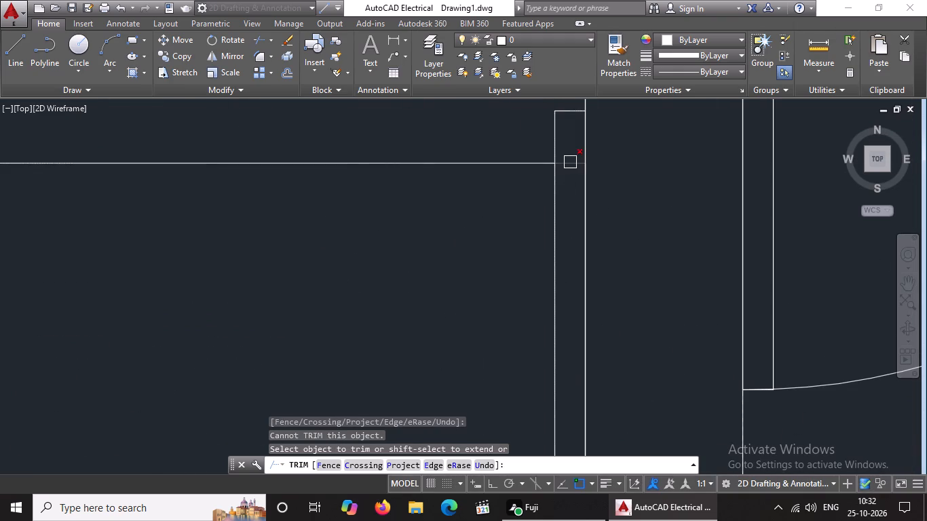
{"action": "left_click", "coordinate": [570, 161]}
{"action": "left_click", "coordinate": [513, 168]}
{"action": "scroll", "coordinate": [502, 172], "scroll_direction": "down", "scroll_amount": 6}
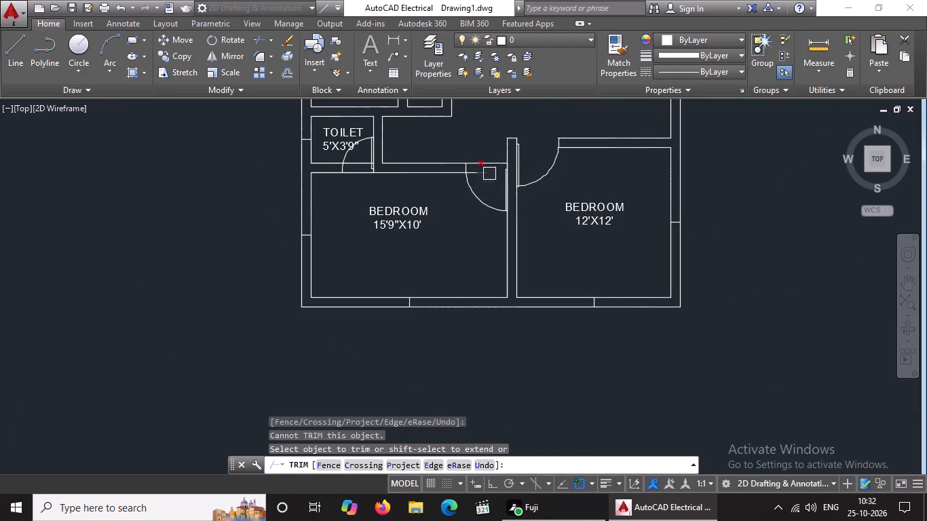
{"action": "scroll", "coordinate": [480, 175], "scroll_direction": "up", "scroll_amount": 3}
{"action": "left_click", "coordinate": [489, 164]}
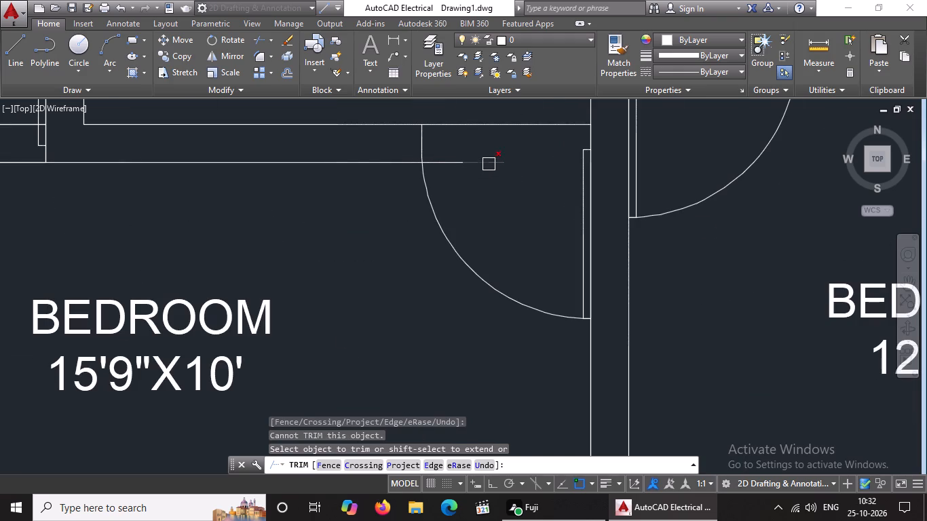
{"action": "left_click", "coordinate": [452, 165]}
{"action": "left_click", "coordinate": [434, 127]}
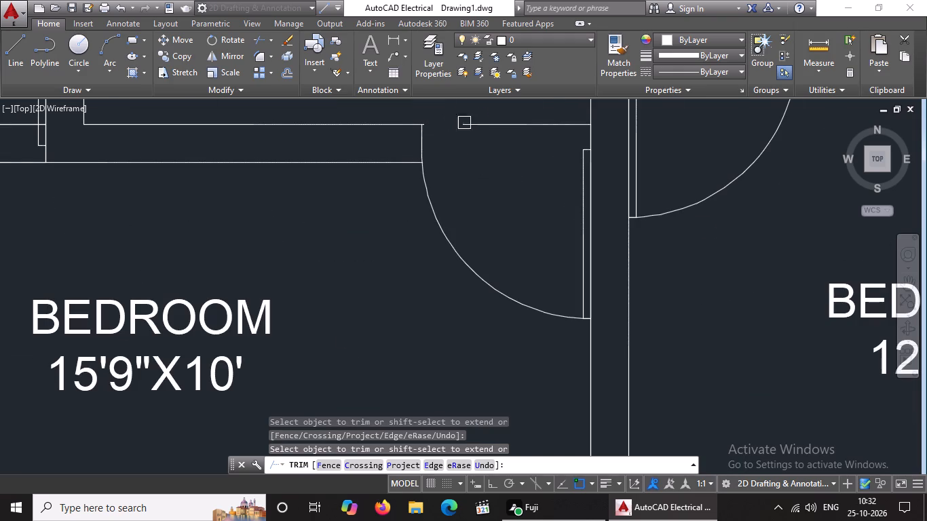
{"action": "left_click", "coordinate": [475, 126]}
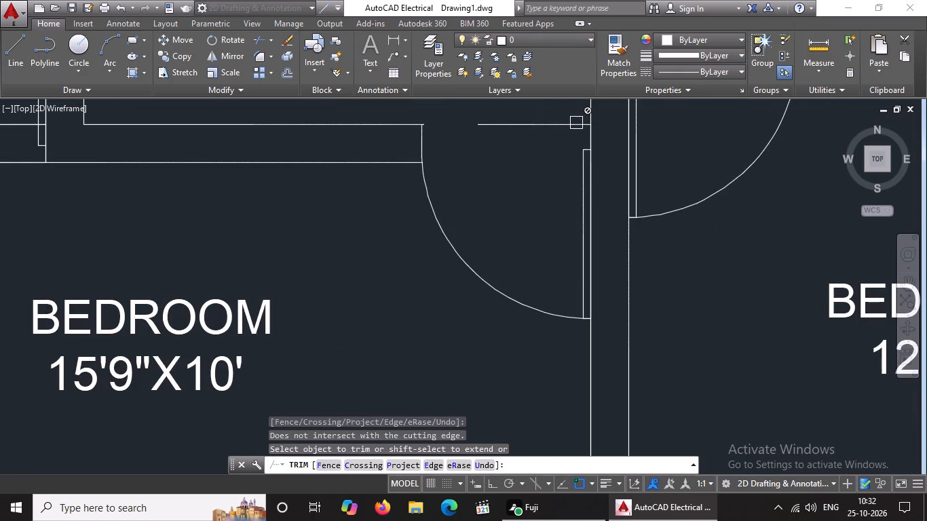
Delete the leftover dining-side wall line segment inside the 15'9"X10' bedroom's door opening.
{"action": "key", "text": "Escape"}
{"action": "left_click", "coordinate": [561, 125]}
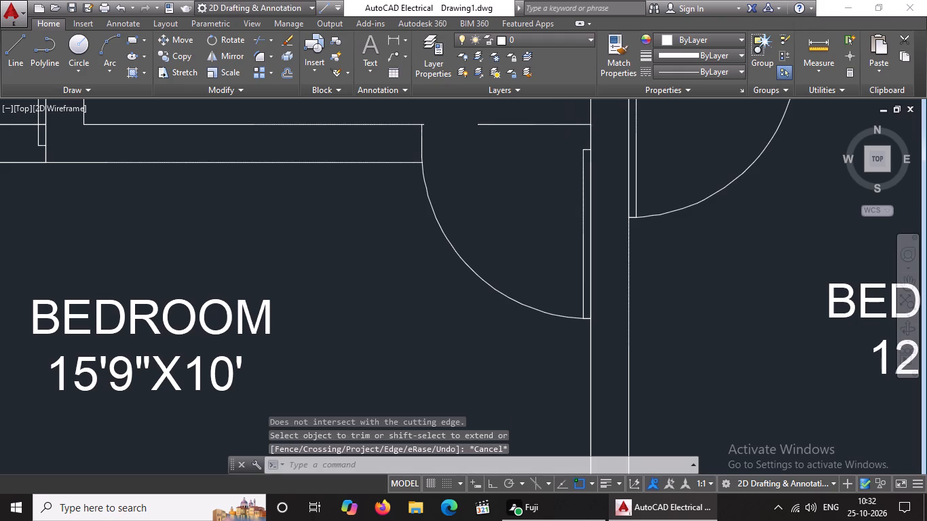
{"action": "key", "text": "Delete"}
Trim both wall lines across the 5'X3'9" toilet's door opening, including the short piece behind the door leaf.
{"action": "scroll", "coordinate": [527, 170], "scroll_direction": "down", "scroll_amount": 4}
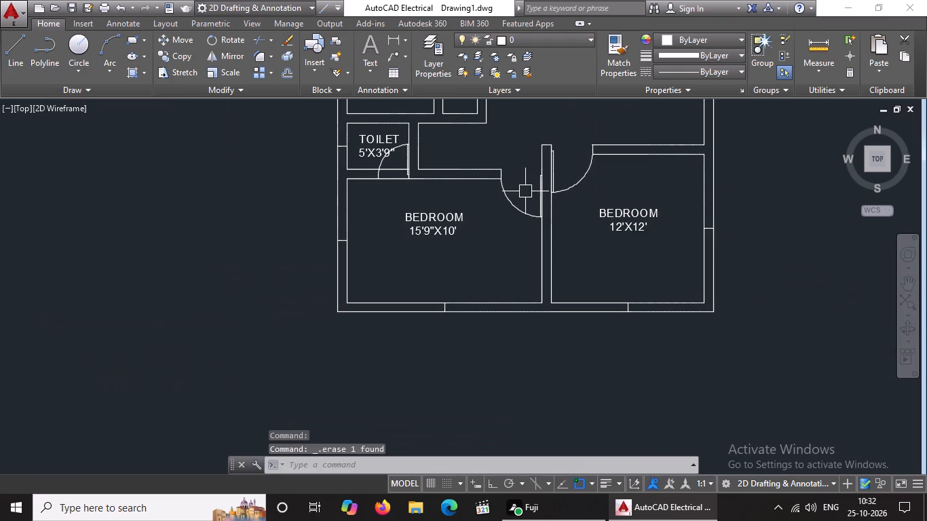
{"action": "scroll", "coordinate": [499, 216], "scroll_direction": "down", "scroll_amount": 1}
{"action": "middle_click_drag", "start_coordinate": [498, 225], "coordinate": [498, 314]}
{"action": "scroll", "coordinate": [498, 314], "scroll_direction": "up", "scroll_amount": 1}
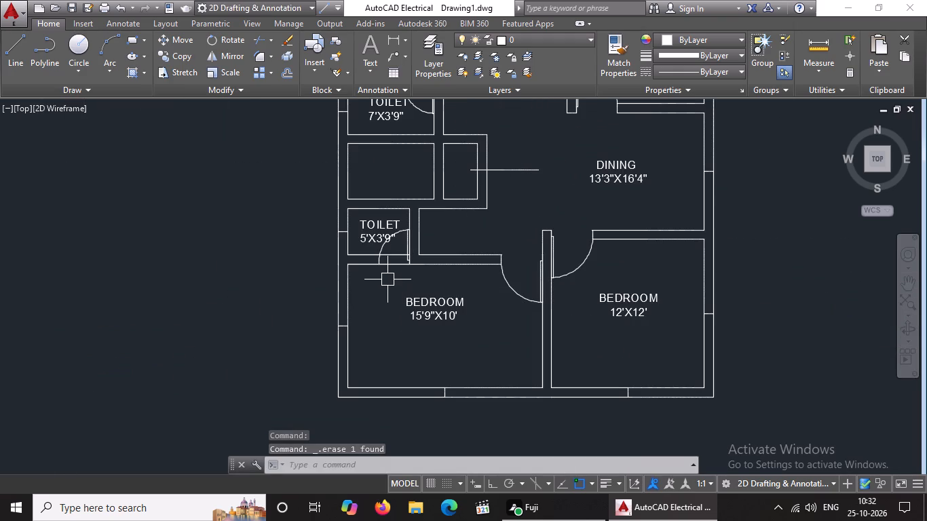
{"action": "key", "text": "Escape"}
{"action": "type", "text": "TR"}
{"action": "key", "text": "Return"}
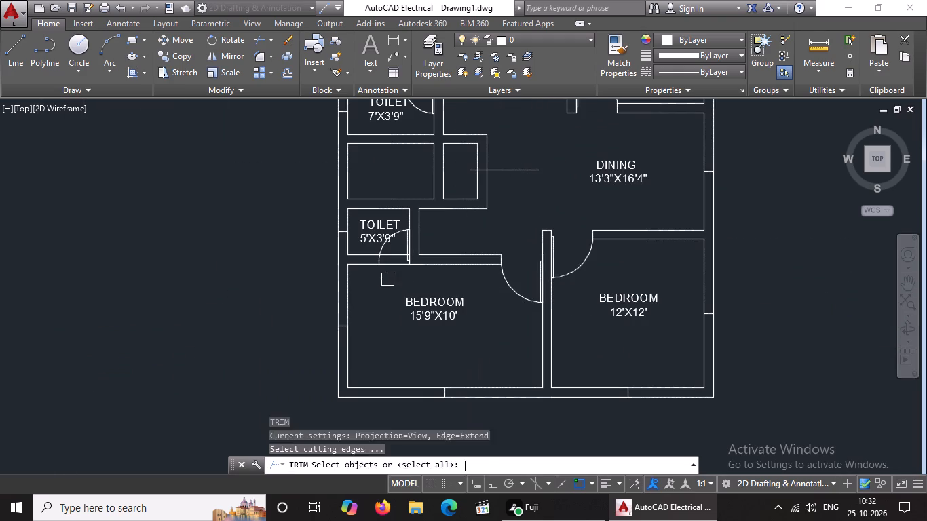
{"action": "key", "text": "Return"}
{"action": "scroll", "coordinate": [411, 261], "scroll_direction": "up", "scroll_amount": 6}
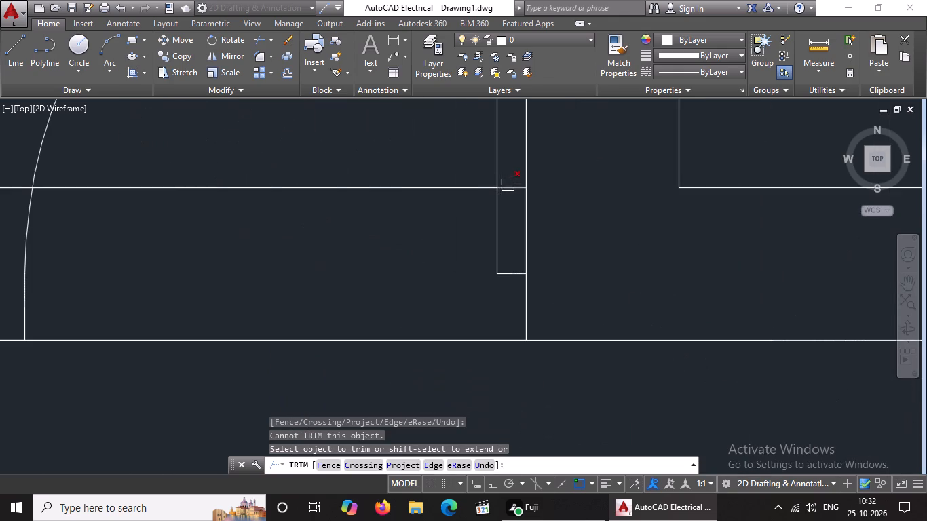
{"action": "left_click", "coordinate": [508, 184]}
{"action": "left_click", "coordinate": [507, 186]}
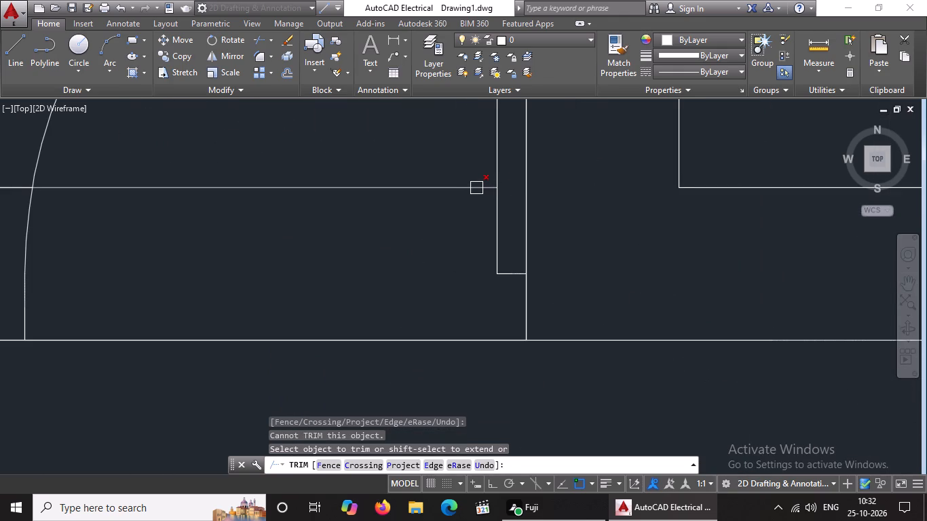
{"action": "left_click", "coordinate": [477, 188]}
{"action": "left_click", "coordinate": [470, 190]}
{"action": "left_click", "coordinate": [455, 344]}
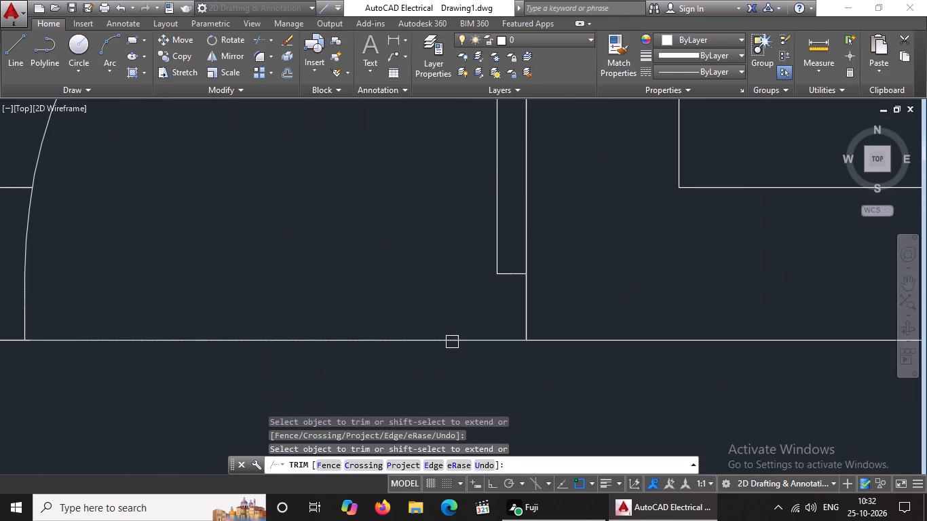
{"action": "left_click", "coordinate": [450, 339]}
Look over the whole floor plan to check the door openings, and end the Trim command.
{"action": "scroll", "coordinate": [451, 336], "scroll_direction": "down", "scroll_amount": 17}
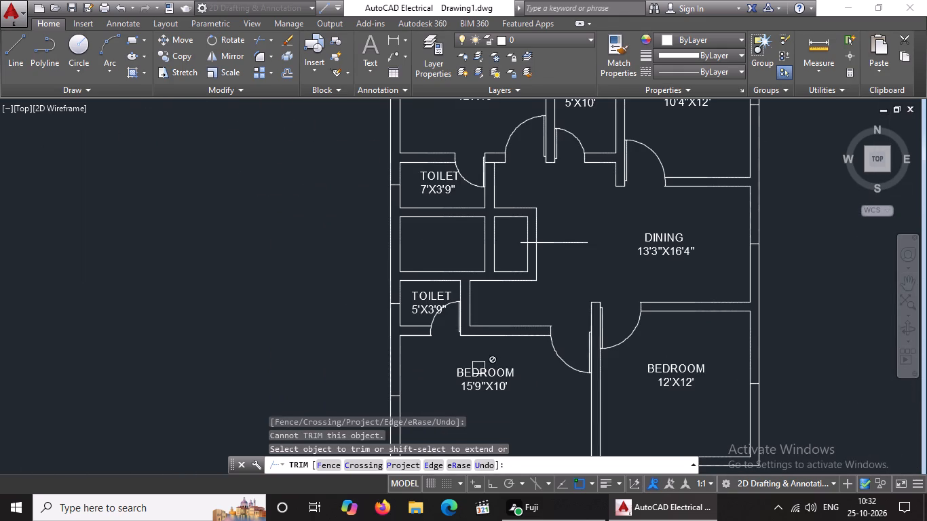
{"action": "scroll", "coordinate": [489, 389], "scroll_direction": "up", "scroll_amount": 1}
{"action": "middle_click_drag", "start_coordinate": [487, 300], "coordinate": [487, 287]}
{"action": "scroll", "coordinate": [498, 284], "scroll_direction": "down", "scroll_amount": 4}
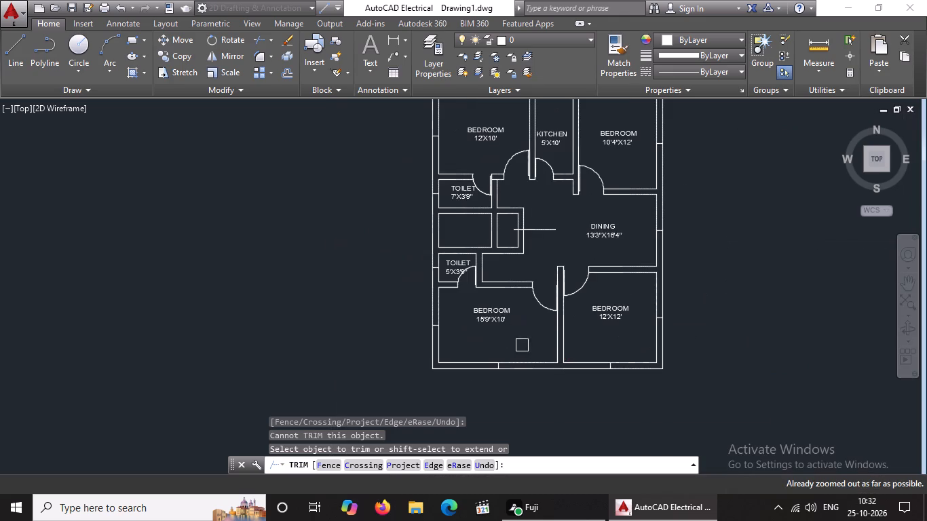
{"action": "middle_click_drag", "start_coordinate": [521, 344], "coordinate": [507, 402]}
{"action": "scroll", "coordinate": [507, 402], "scroll_direction": "up", "scroll_amount": 1}
{"action": "scroll", "coordinate": [502, 359], "scroll_direction": "down", "scroll_amount": 3}
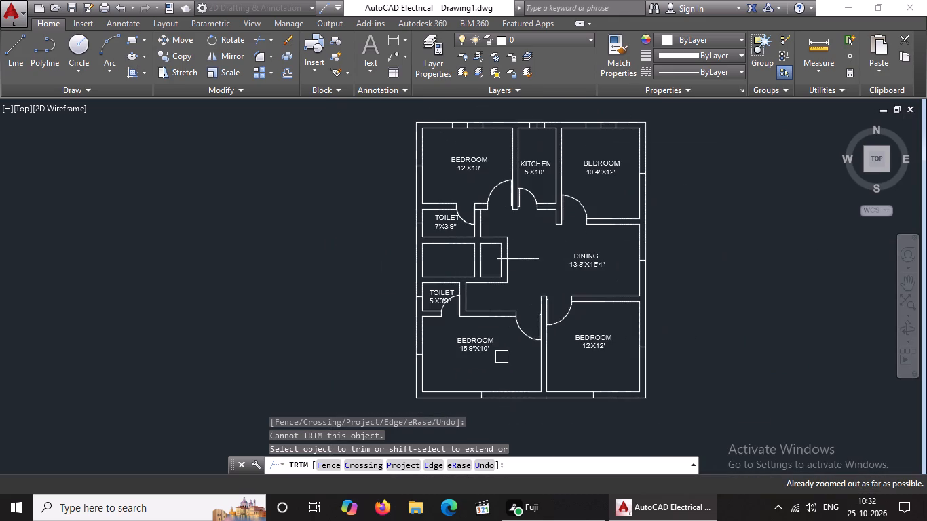
{"action": "middle_click_drag", "start_coordinate": [453, 130], "coordinate": [441, 199]}
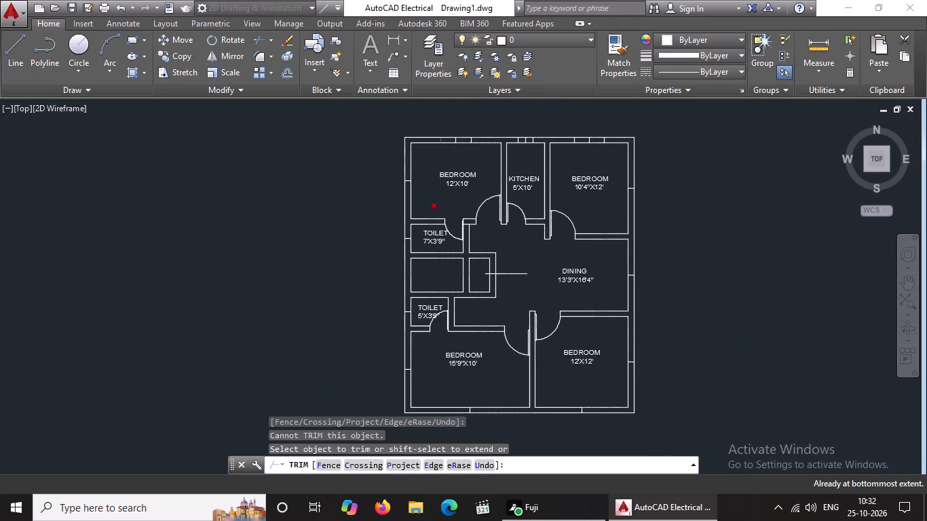
{"action": "key", "text": "Escape"}
{"action": "key", "text": "Escape"}
{"action": "key", "text": "Escape"}
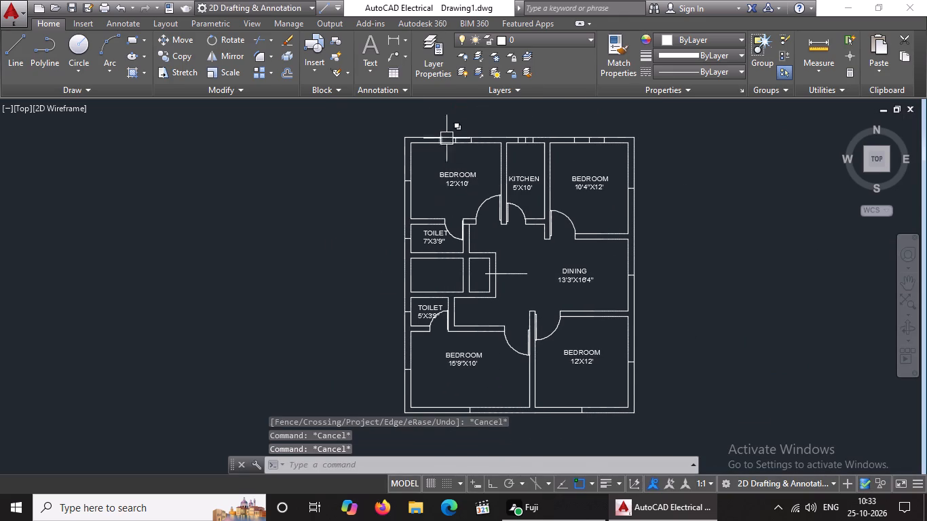
With Ortho on, draw a horizontal centre line between the end-line midpoints of the 12'X10' bedroom's top-wall window opening.
{"action": "scroll", "coordinate": [457, 134], "scroll_direction": "up", "scroll_amount": 4}
{"action": "key", "text": "Escape"}
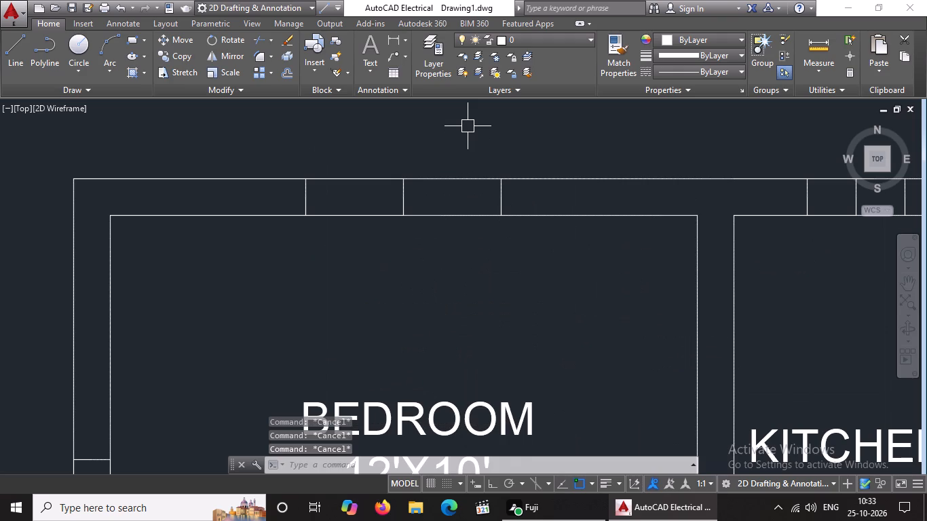
{"action": "key", "text": "l"}
{"action": "key", "text": "Return"}
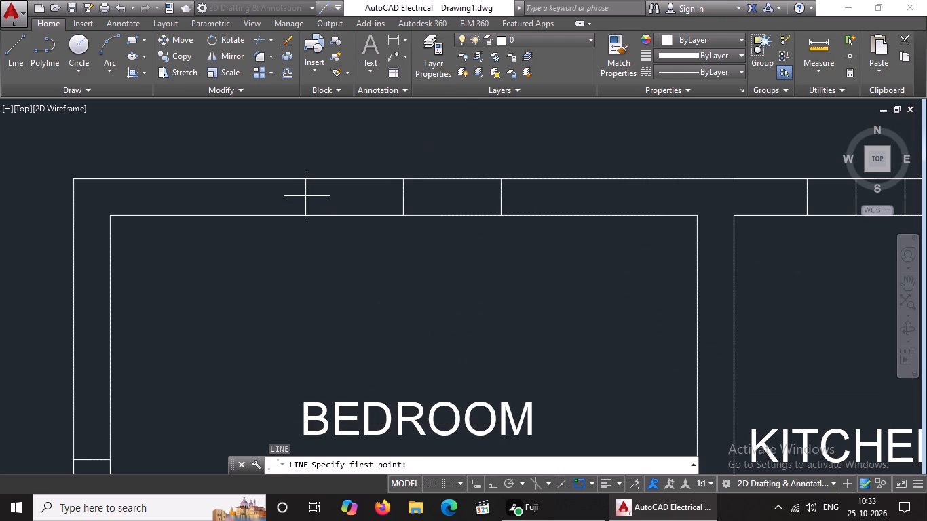
{"action": "left_click", "coordinate": [303, 200]}
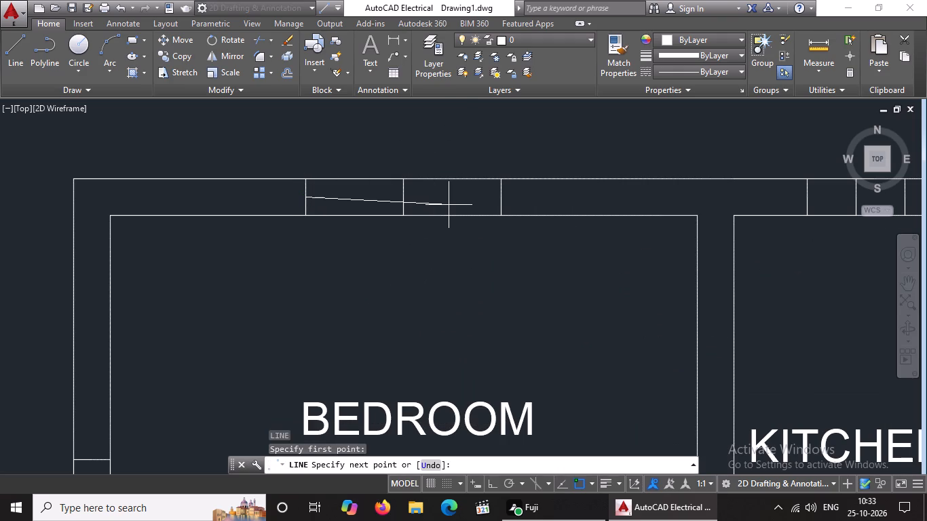
{"action": "left_click", "coordinate": [493, 480]}
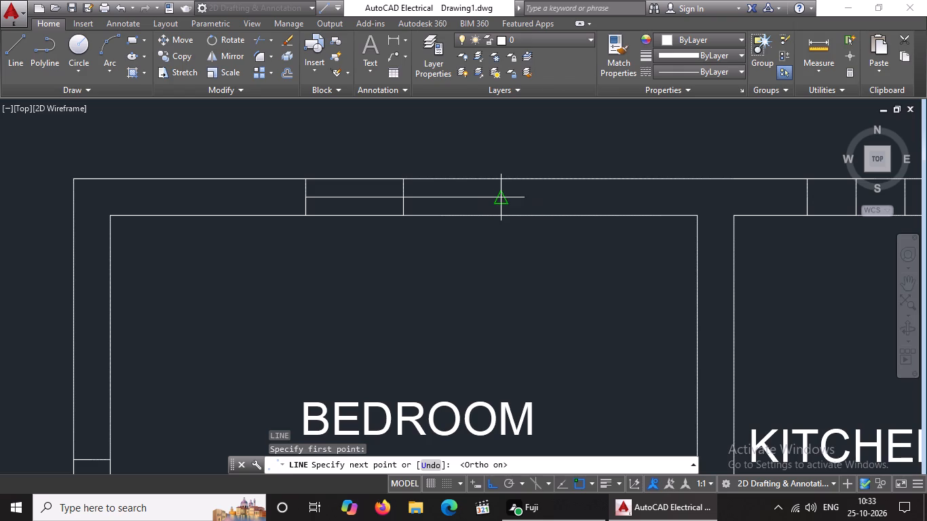
{"action": "left_click", "coordinate": [499, 196]}
{"action": "scroll", "coordinate": [499, 198], "scroll_direction": "down", "scroll_amount": 3}
{"action": "key", "text": "Escape"}
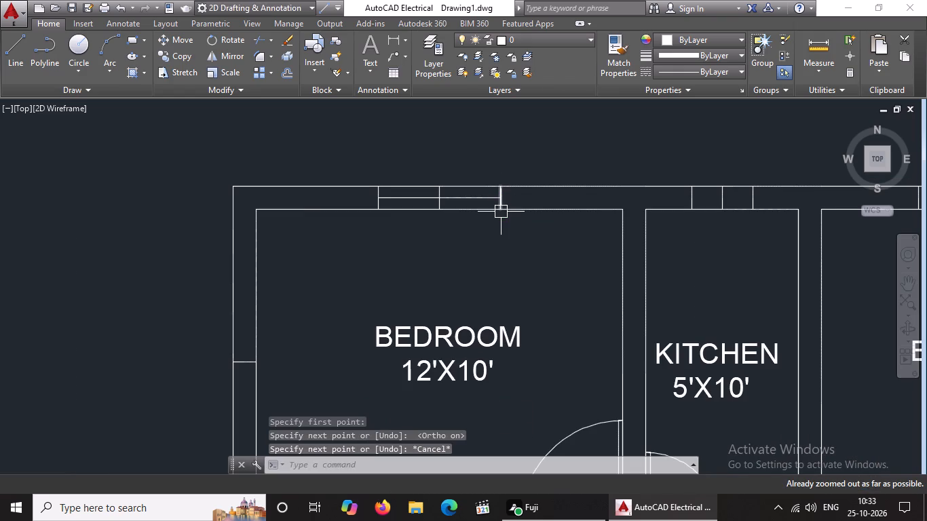
Offset the 12'X10' bedroom window's horizontal centre line by 1" to both sides.
{"action": "key", "text": "o"}
{"action": "key", "text": "Return"}
{"action": "key", "text": "1"}
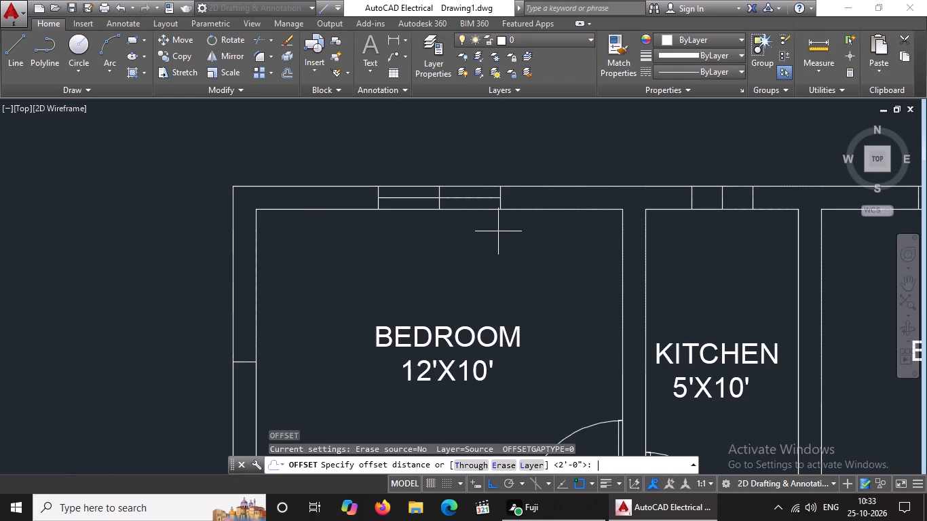
{"action": "key", "text": "shift+quotedbl"}
{"action": "key", "text": "Return"}
{"action": "scroll", "coordinate": [473, 193], "scroll_direction": "up", "scroll_amount": 2}
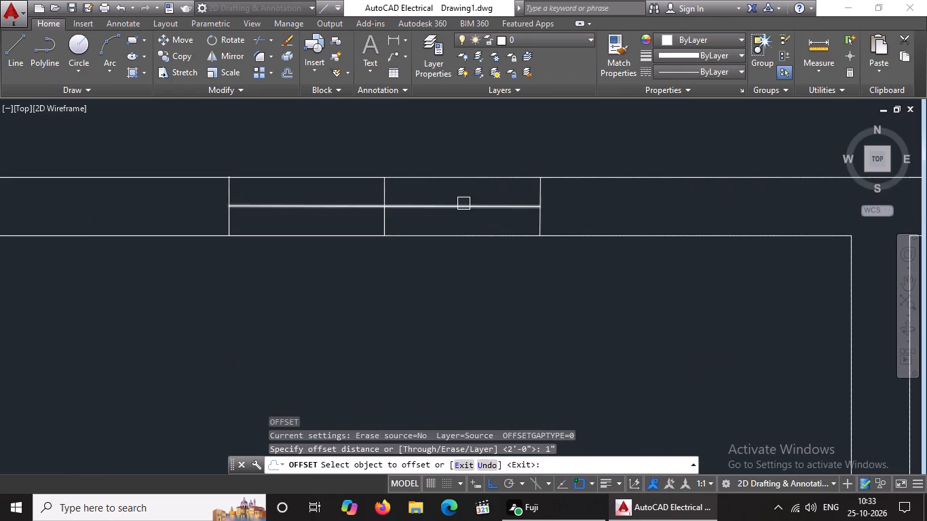
{"action": "left_click", "coordinate": [463, 204]}
{"action": "left_click", "coordinate": [464, 191]}
{"action": "left_click", "coordinate": [464, 208]}
{"action": "left_click", "coordinate": [467, 229]}
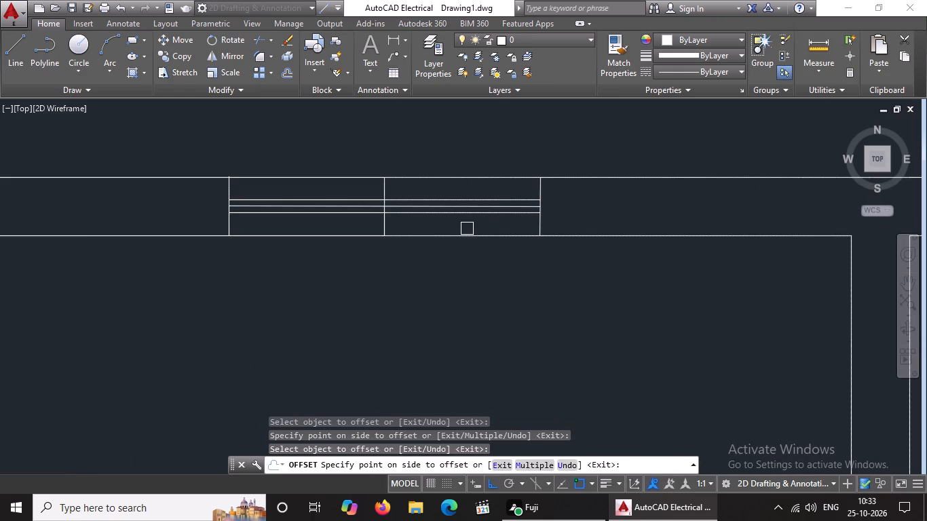
{"action": "key", "text": "Escape"}
Delete the original horizontal centre line between the two offset lines in the 12'X10' bedroom's top-wall window.
{"action": "scroll", "coordinate": [481, 210], "scroll_direction": "up", "scroll_amount": 2}
{"action": "left_click", "coordinate": [480, 203]}
{"action": "key", "text": "Delete"}
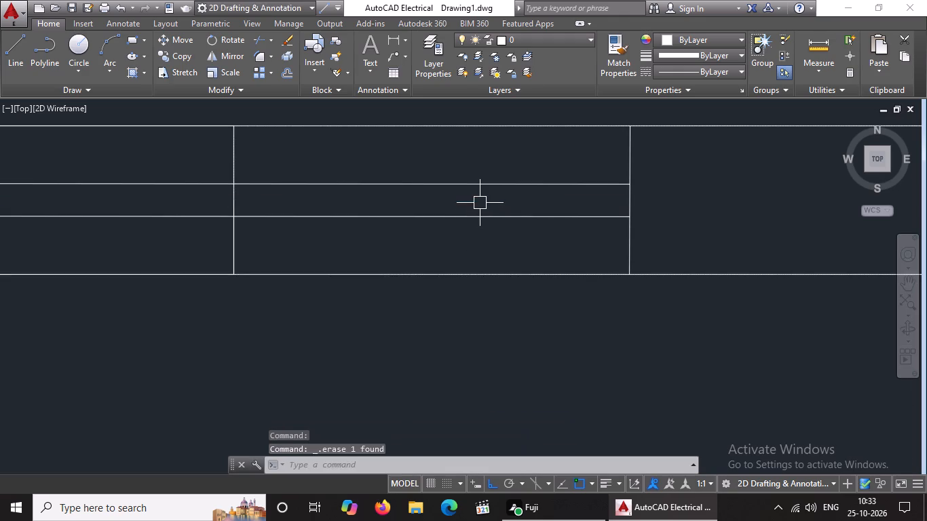
{"action": "scroll", "coordinate": [481, 202], "scroll_direction": "down", "scroll_amount": 4}
{"action": "key", "text": "Escape"}
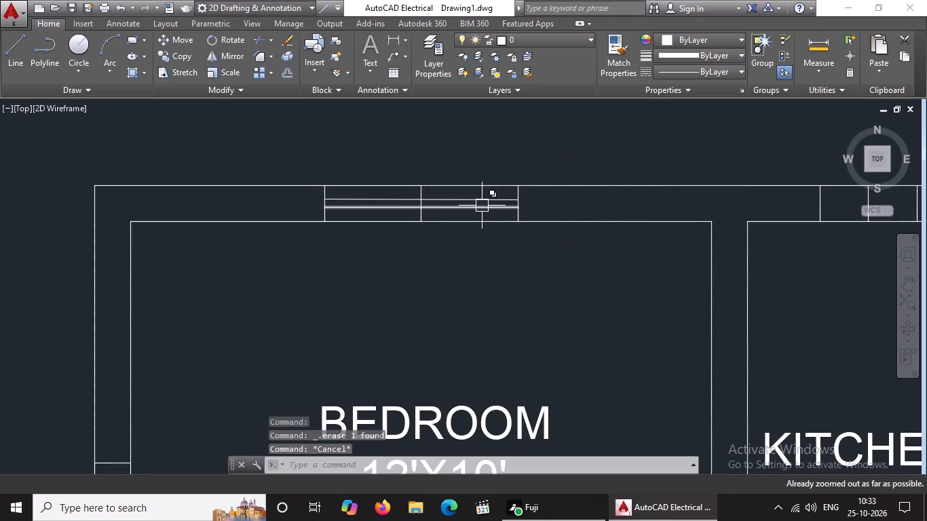
Offset both end lines of the 12'X10' bedroom's top-wall window outward by 2".
{"action": "key", "text": "o"}
{"action": "key", "text": "Return"}
{"action": "key", "text": "2"}
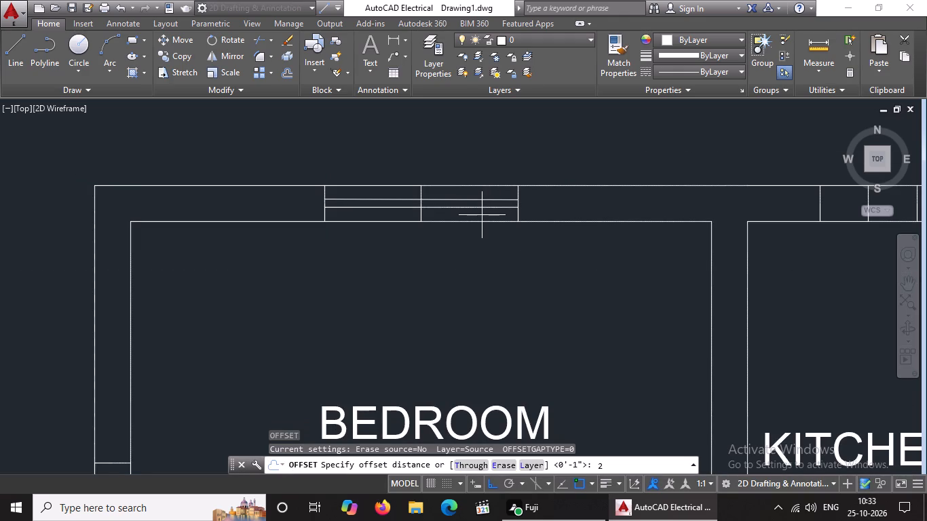
{"action": "key", "text": "shift+quotedbl"}
{"action": "key", "text": "Return"}
{"action": "scroll", "coordinate": [521, 204], "scroll_direction": "up", "scroll_amount": 2}
{"action": "left_click", "coordinate": [511, 228]}
{"action": "left_click", "coordinate": [553, 214]}
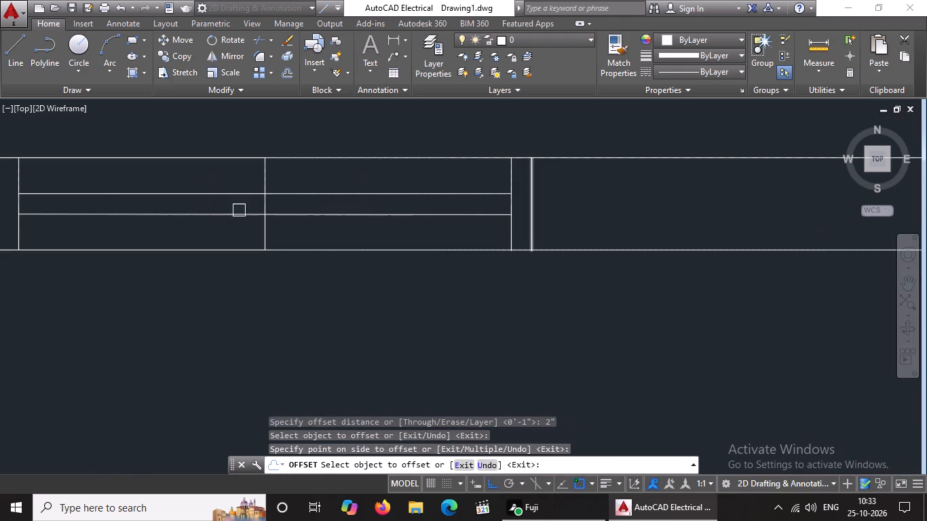
{"action": "scroll", "coordinate": [146, 218], "scroll_direction": "down", "scroll_amount": 4}
{"action": "scroll", "coordinate": [92, 226], "scroll_direction": "up", "scroll_amount": 3}
{"action": "left_click", "coordinate": [114, 229]}
{"action": "left_click", "coordinate": [52, 236]}
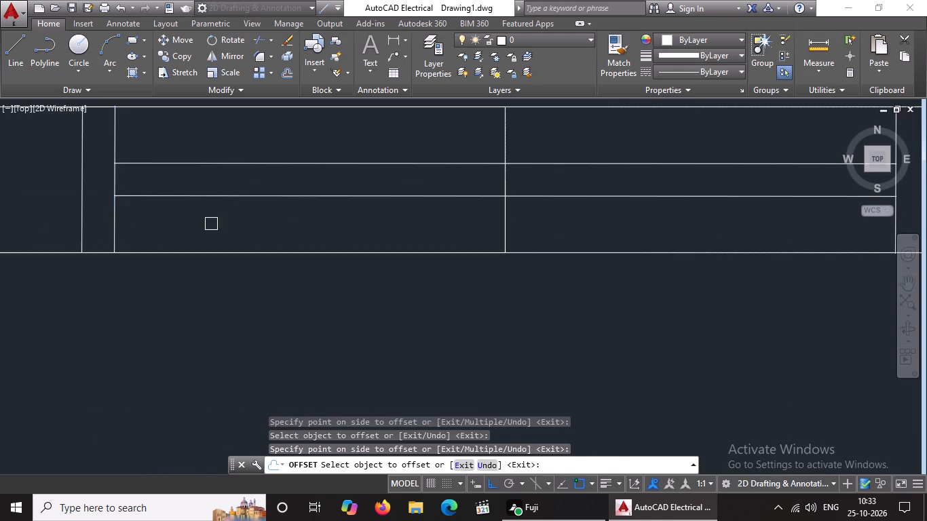
{"action": "scroll", "coordinate": [291, 230], "scroll_direction": "down", "scroll_amount": 5}
{"action": "key", "text": "Escape"}
Draw lines from the window's outer left corner, 5" left along the outer wall face and 1' up.
{"action": "key", "text": "l"}
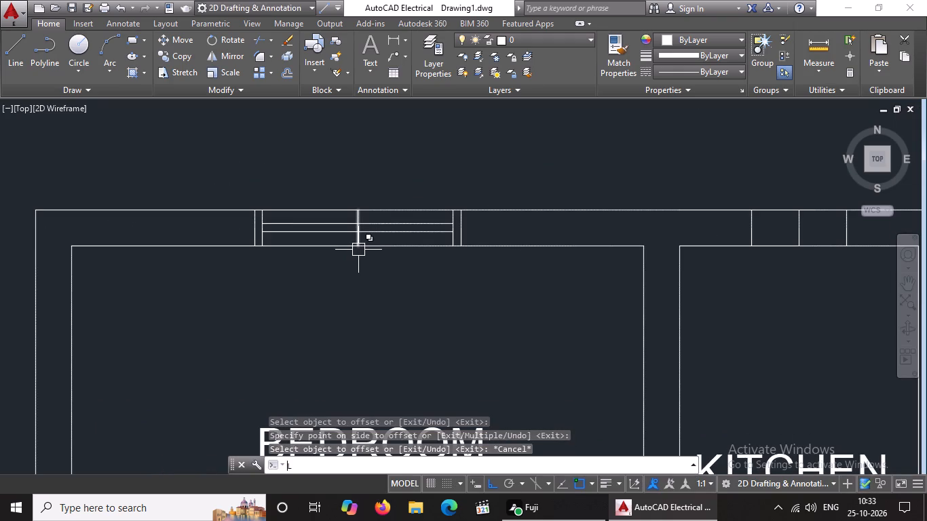
{"action": "key", "text": "Return"}
{"action": "left_click", "coordinate": [254, 213]}
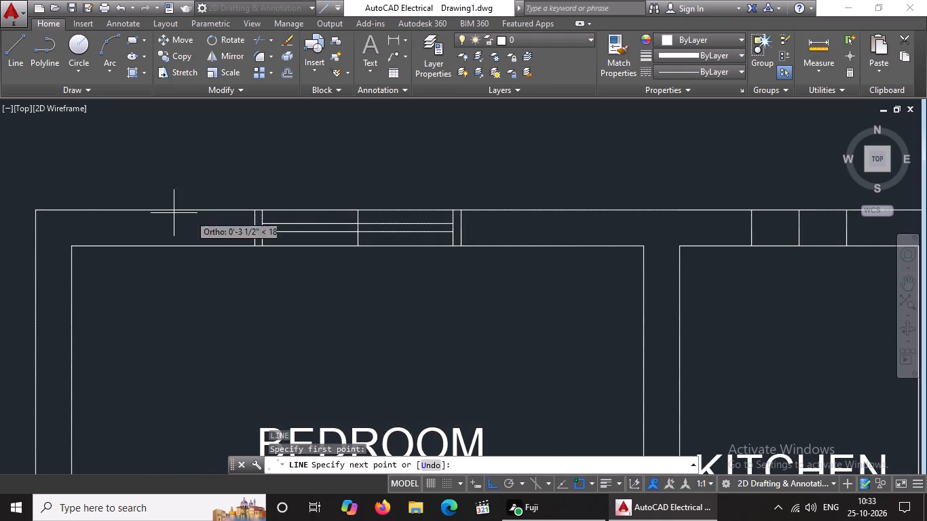
{"action": "type", "text": "5\""}
{"action": "key", "text": "Return"}
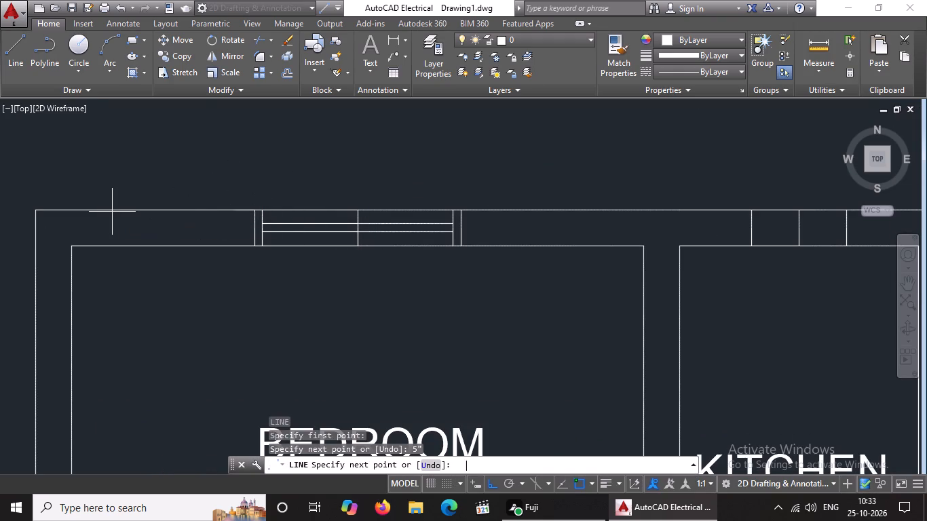
{"action": "type", "text": "1'"}
{"action": "key", "text": "Return"}
{"action": "key", "text": "Return"}
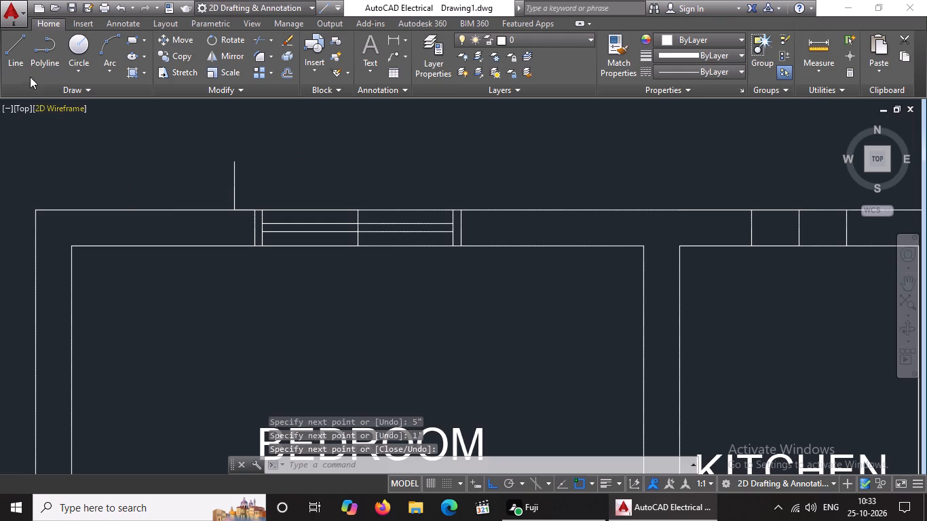
Draw lines from the window's outer right corner 5" right and 1' up, and across to the top of the left 1' line.
{"action": "left_click", "coordinate": [18, 59]}
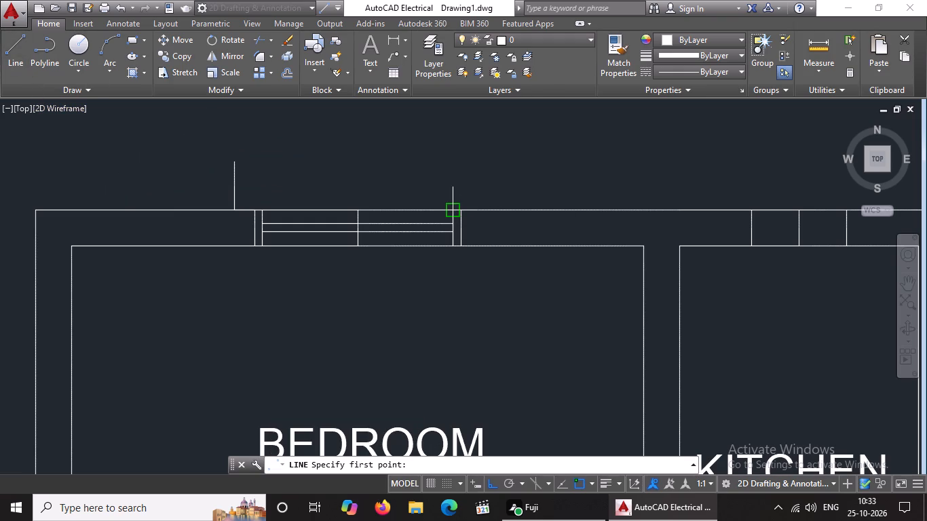
{"action": "left_click_drag", "start_coordinate": [459, 216], "coordinate": [474, 215]}
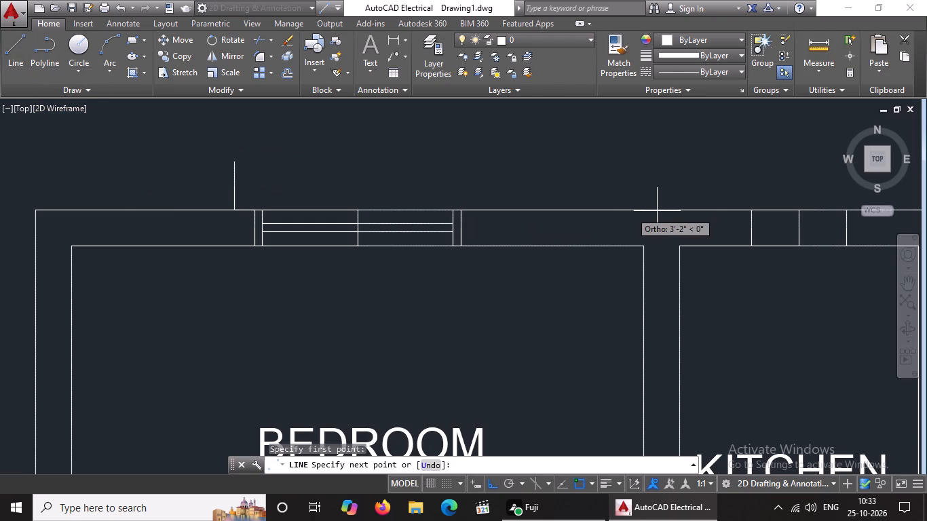
{"action": "type", "text": "5\""}
{"action": "key", "text": "Return"}
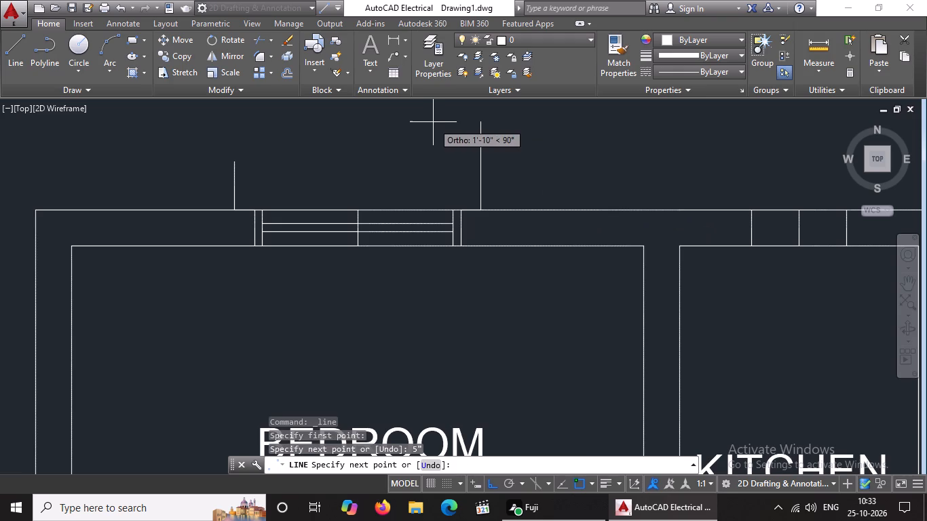
{"action": "type", "text": "1'"}
{"action": "key", "text": "Return"}
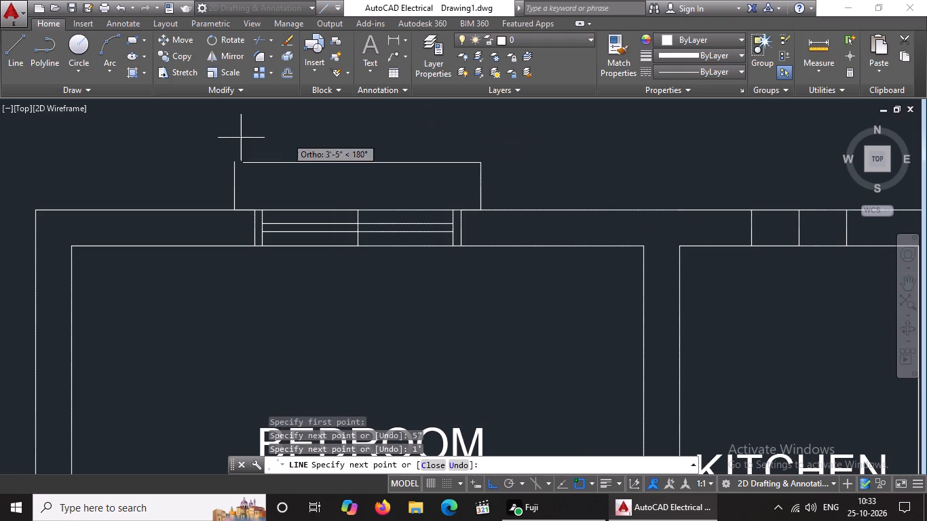
{"action": "left_click", "coordinate": [235, 160]}
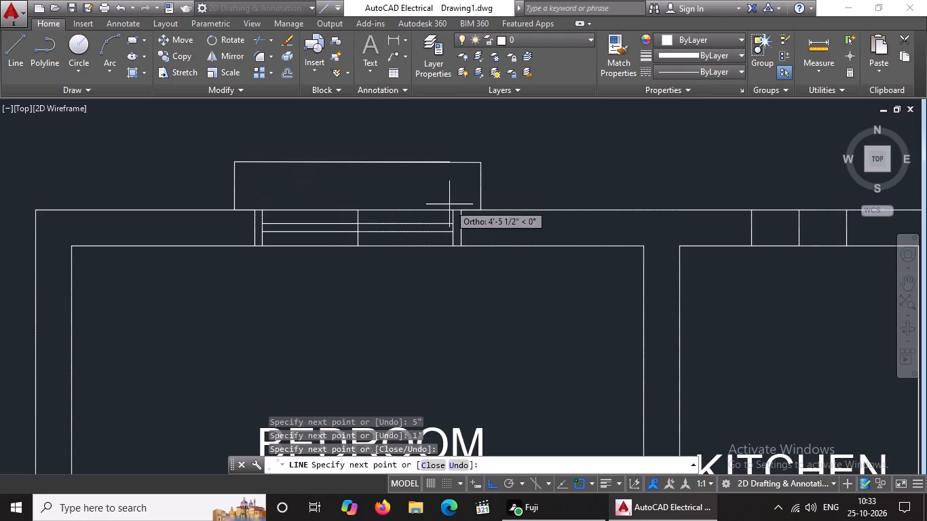
{"action": "scroll", "coordinate": [450, 204], "scroll_direction": "down", "scroll_amount": 2}
{"action": "key", "text": "Escape"}
Load the ACAD_ISO02W100 ISO dash linetype into the drawing.
{"action": "left_click", "coordinate": [206, 130]}
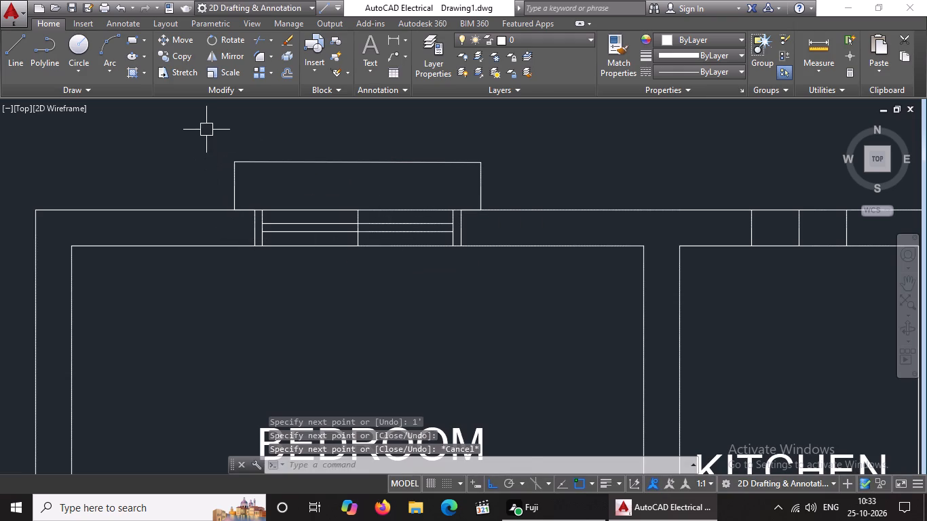
{"action": "left_click", "coordinate": [500, 219]}
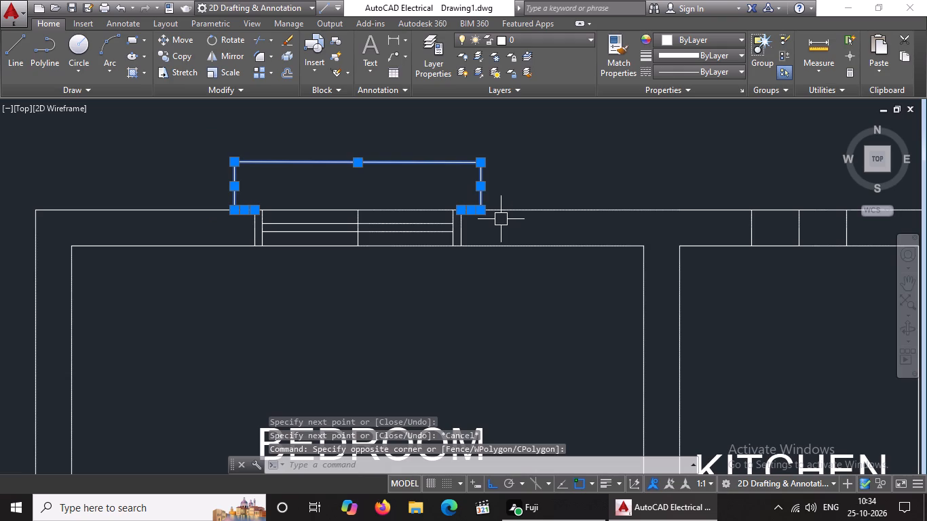
{"action": "left_click", "coordinate": [713, 66]}
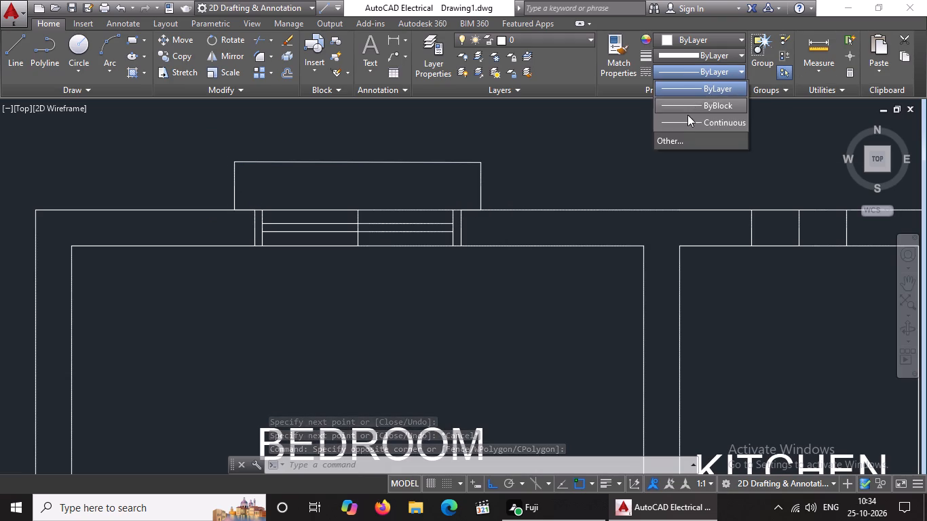
{"action": "left_click", "coordinate": [682, 138]}
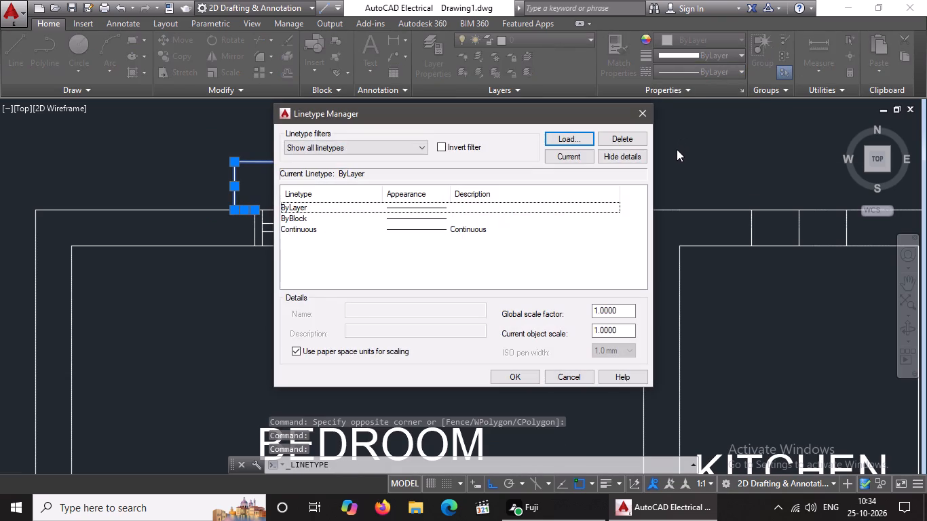
{"action": "left_click", "coordinate": [580, 138]}
{"action": "left_click", "coordinate": [494, 227]}
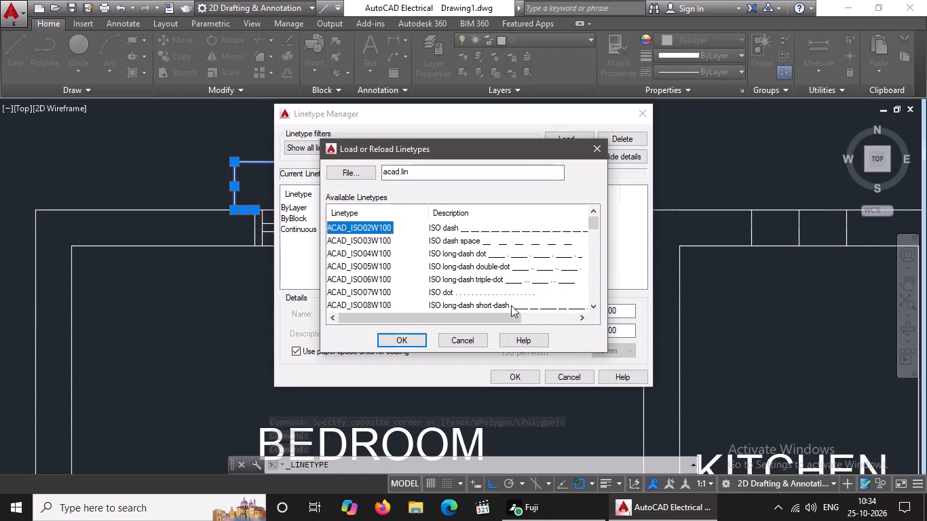
{"action": "left_click", "coordinate": [405, 336]}
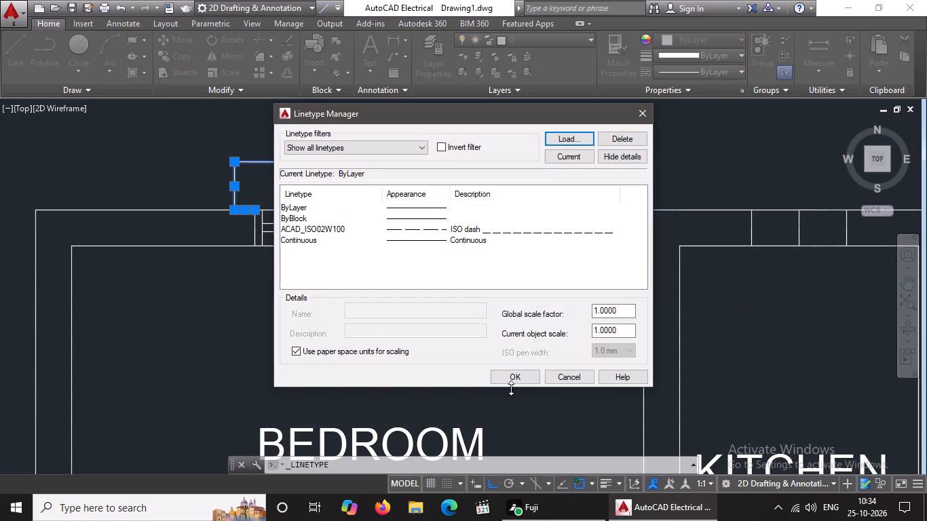
{"action": "left_click", "coordinate": [511, 383]}
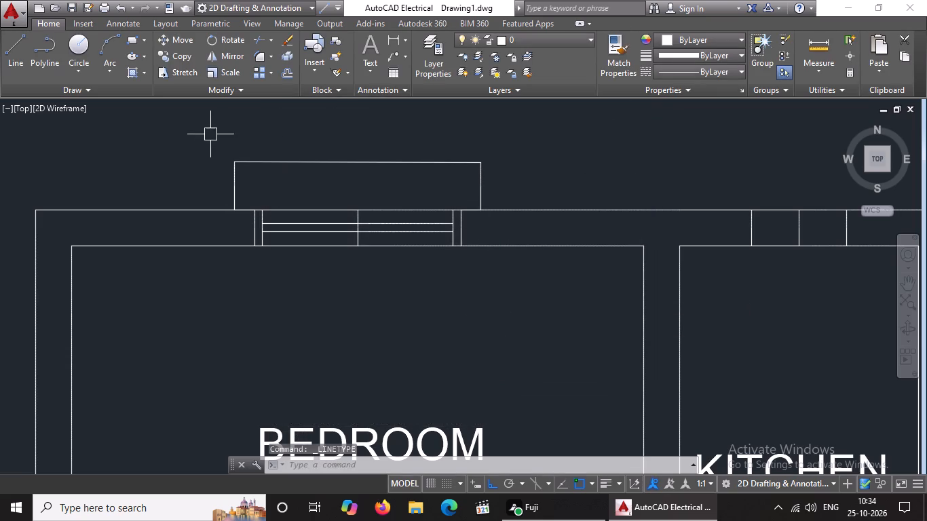
Assign the ACAD_ISO02W100 linetype to the projection outline lines above the 12'X10' bedroom's window.
{"action": "left_click", "coordinate": [734, 68]}
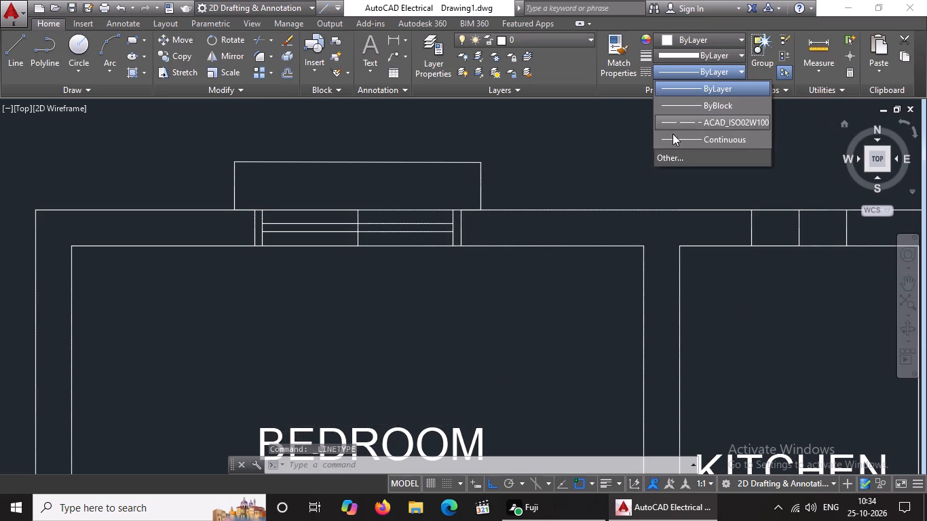
{"action": "left_click", "coordinate": [610, 137]}
{"action": "left_click", "coordinate": [175, 138]}
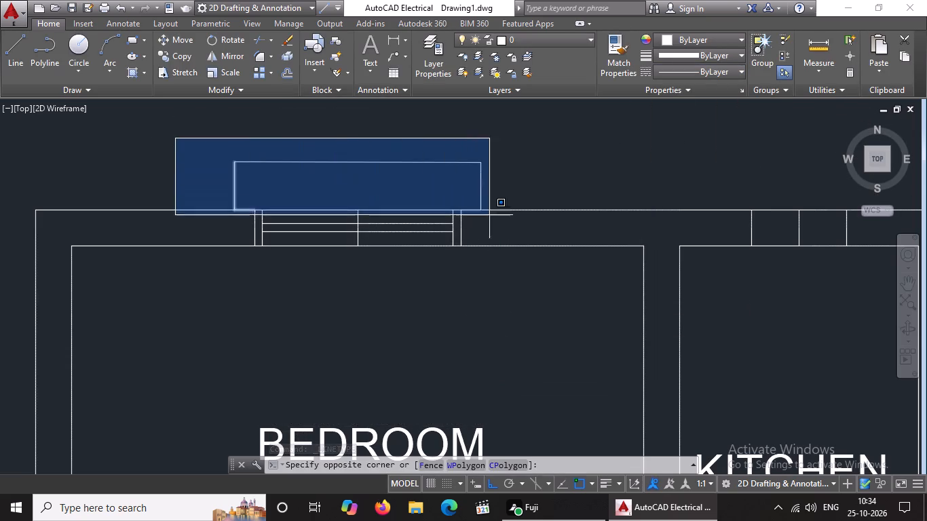
{"action": "left_click", "coordinate": [523, 220]}
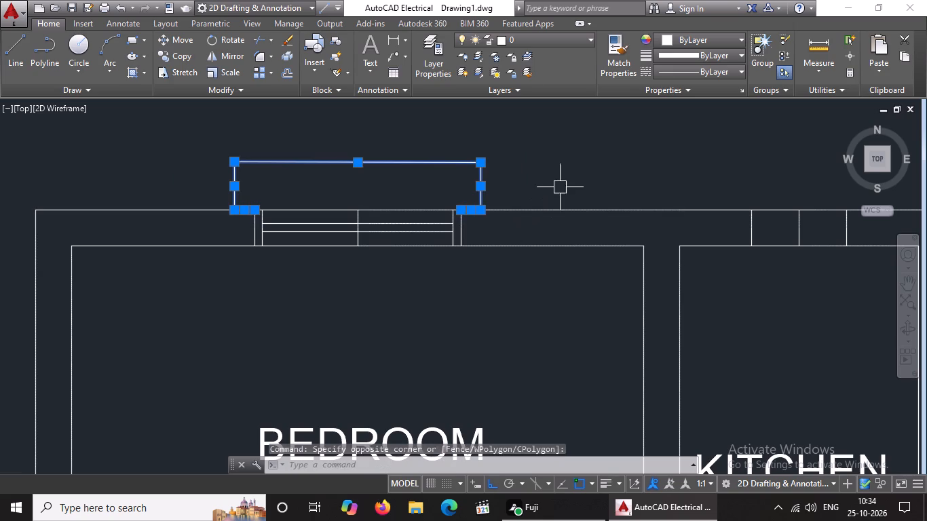
{"action": "left_click", "coordinate": [725, 70]}
{"action": "left_click", "coordinate": [700, 121]}
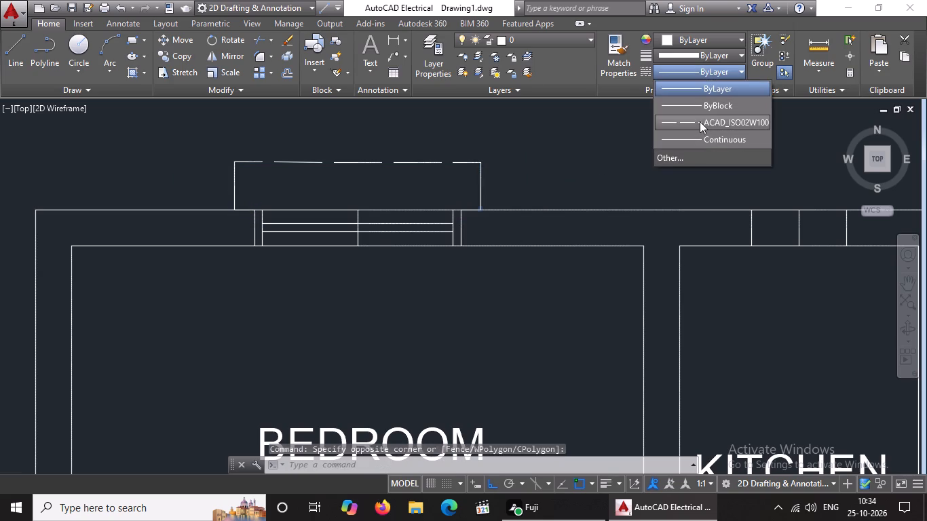
Set the linetype scale of the projection outline lines above the 12'X10' bedroom's window to 2.
{"action": "right_click", "coordinate": [533, 183]}
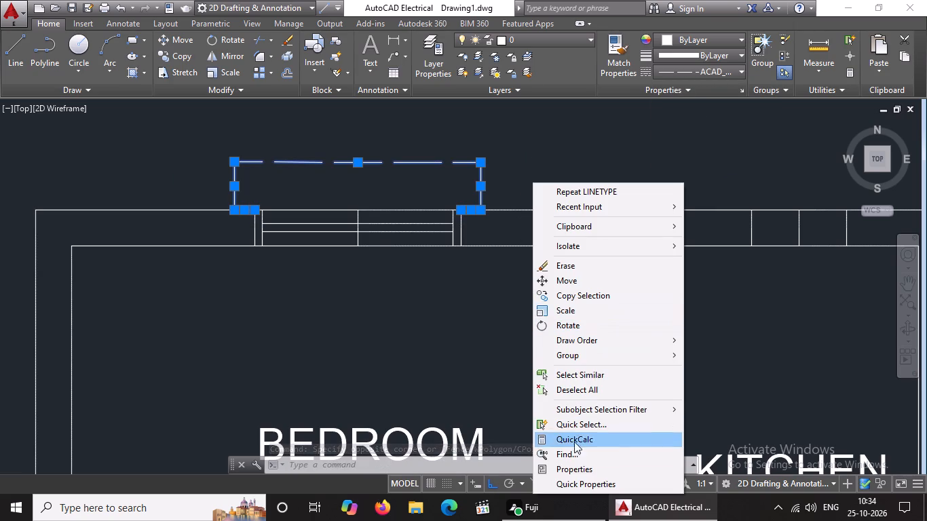
{"action": "left_click", "coordinate": [567, 467]}
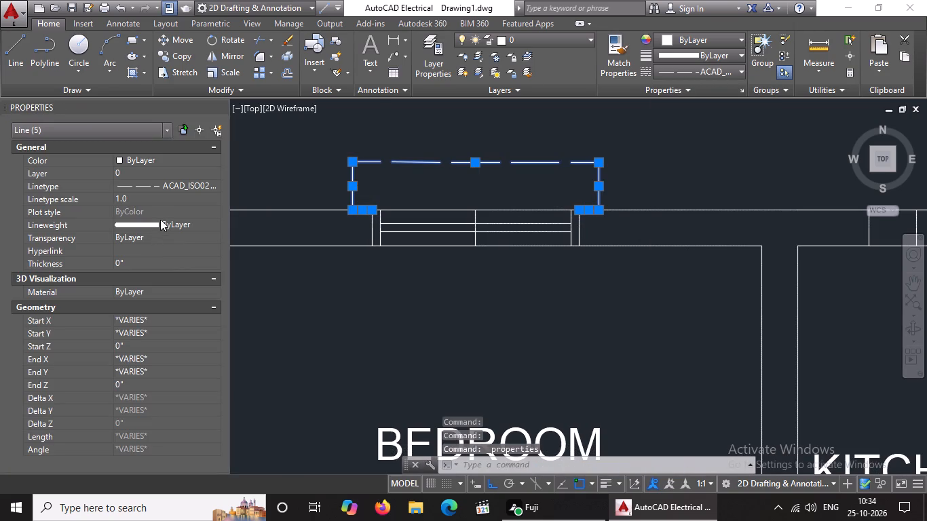
{"action": "left_click", "coordinate": [160, 200]}
{"action": "key", "text": "BackSpace"}
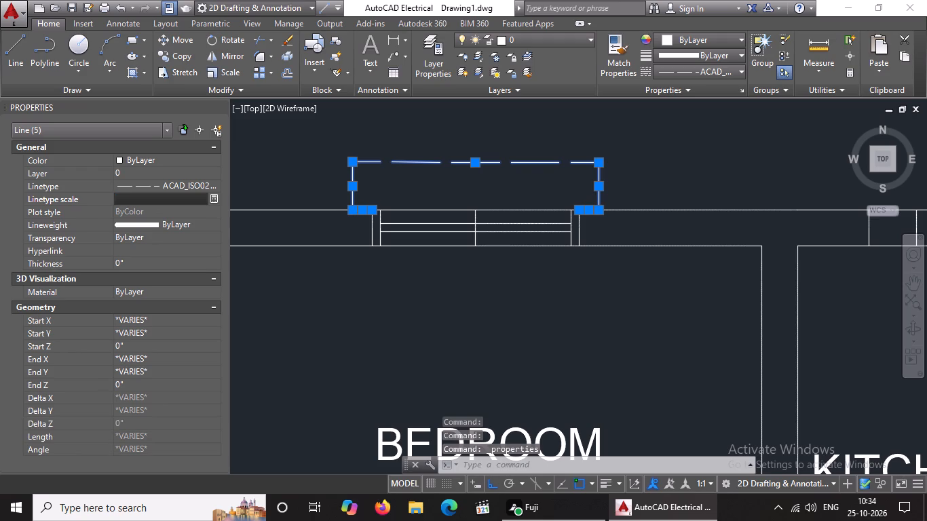
{"action": "key", "text": "2"}
{"action": "key", "text": "Return"}
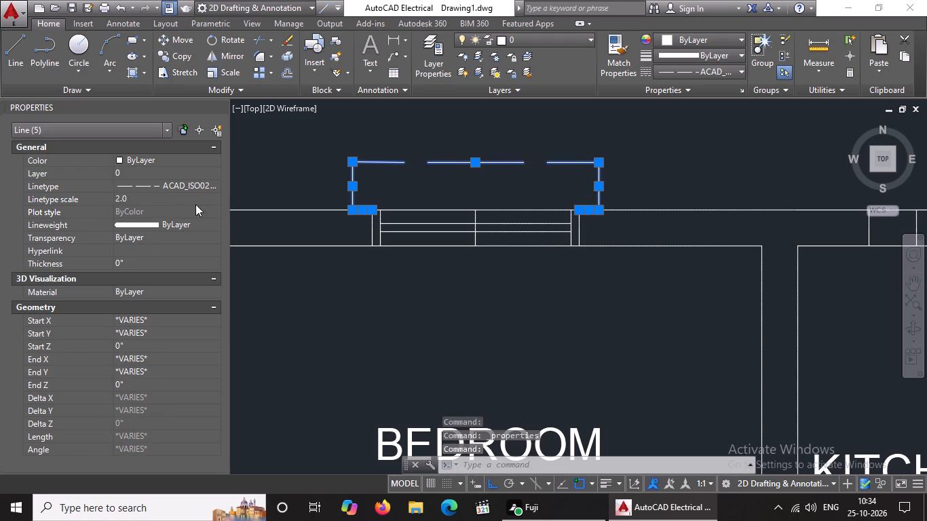
{"action": "scroll", "coordinate": [549, 230], "scroll_direction": "down", "scroll_amount": 4}
{"action": "scroll", "coordinate": [592, 354], "scroll_direction": "down", "scroll_amount": 3}
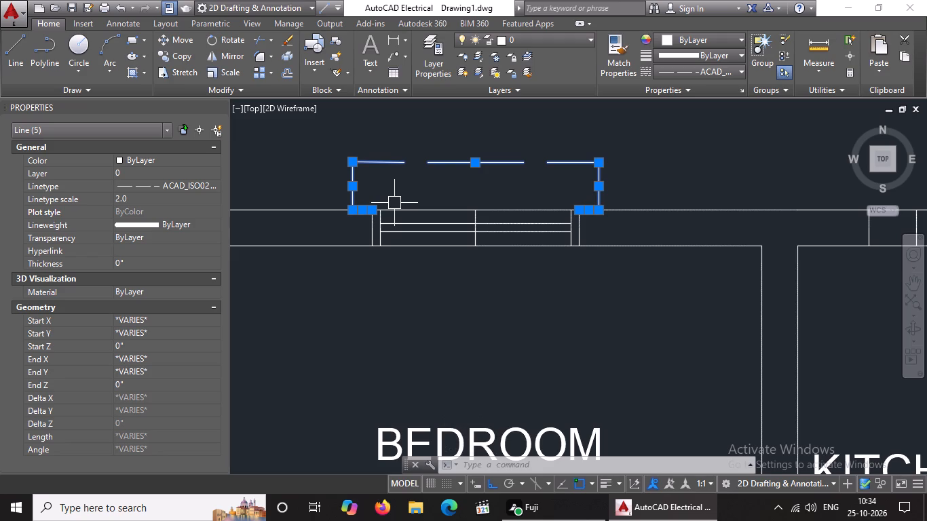
{"action": "key", "text": "Escape"}
{"action": "key", "text": "Escape"}
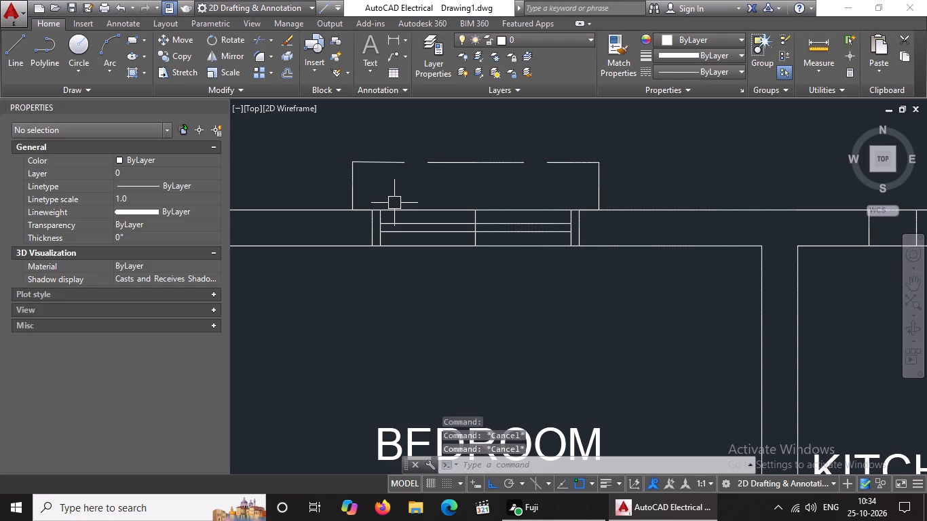
{"action": "left_click", "coordinate": [219, 106]}
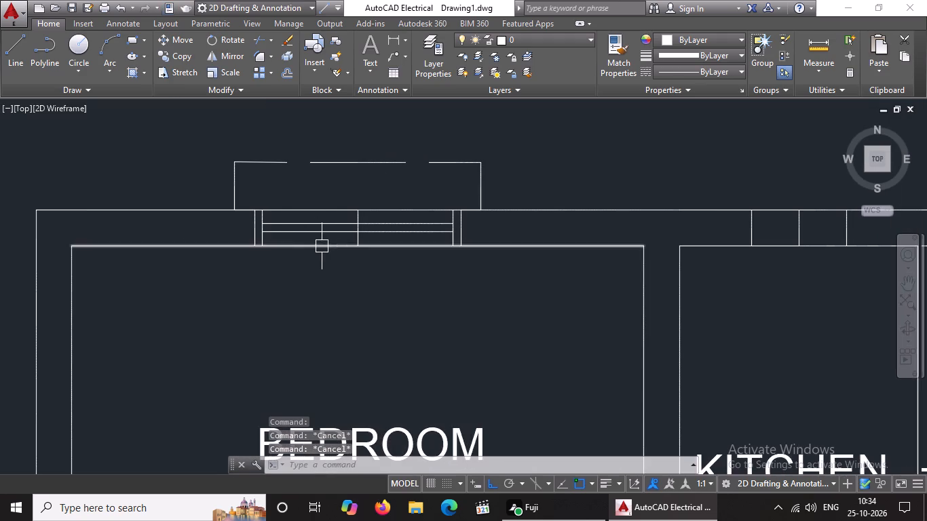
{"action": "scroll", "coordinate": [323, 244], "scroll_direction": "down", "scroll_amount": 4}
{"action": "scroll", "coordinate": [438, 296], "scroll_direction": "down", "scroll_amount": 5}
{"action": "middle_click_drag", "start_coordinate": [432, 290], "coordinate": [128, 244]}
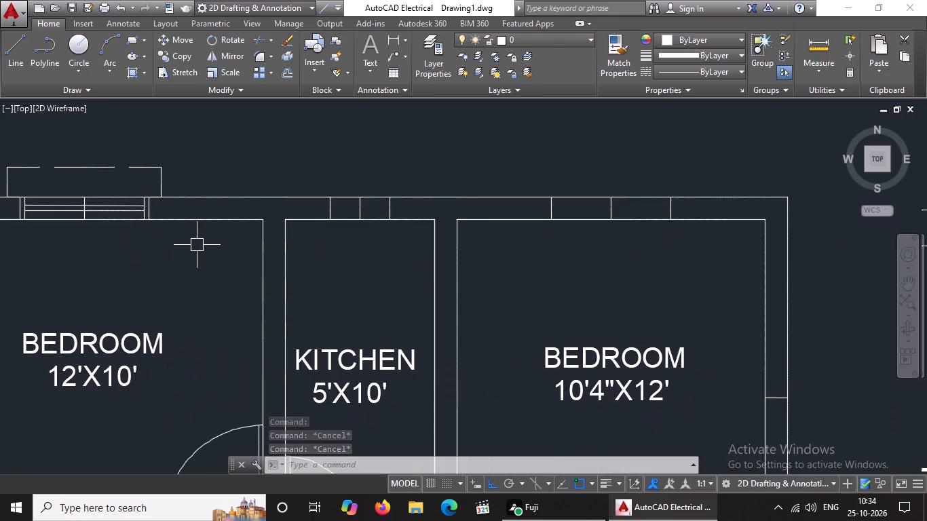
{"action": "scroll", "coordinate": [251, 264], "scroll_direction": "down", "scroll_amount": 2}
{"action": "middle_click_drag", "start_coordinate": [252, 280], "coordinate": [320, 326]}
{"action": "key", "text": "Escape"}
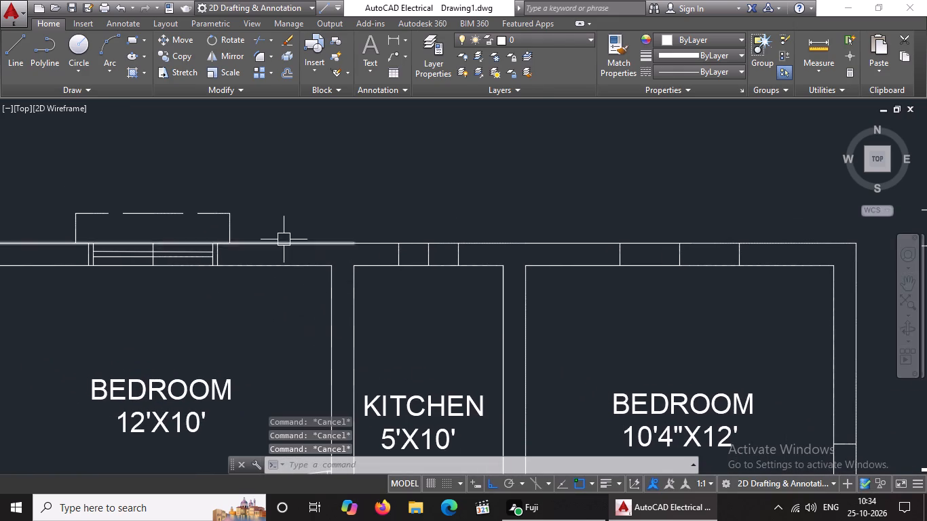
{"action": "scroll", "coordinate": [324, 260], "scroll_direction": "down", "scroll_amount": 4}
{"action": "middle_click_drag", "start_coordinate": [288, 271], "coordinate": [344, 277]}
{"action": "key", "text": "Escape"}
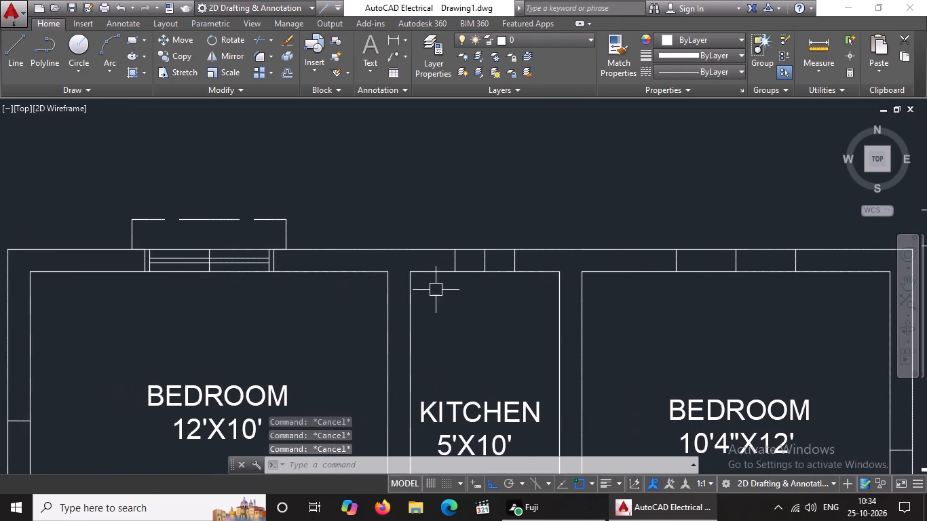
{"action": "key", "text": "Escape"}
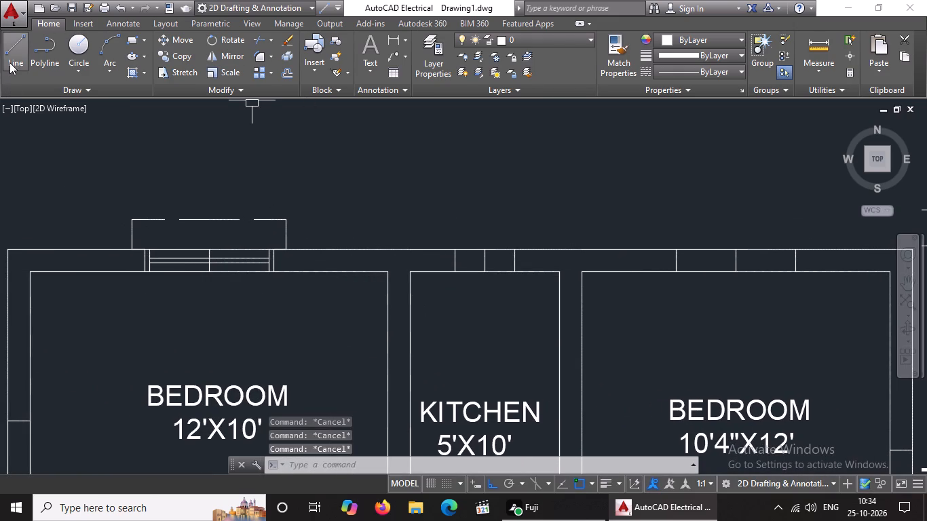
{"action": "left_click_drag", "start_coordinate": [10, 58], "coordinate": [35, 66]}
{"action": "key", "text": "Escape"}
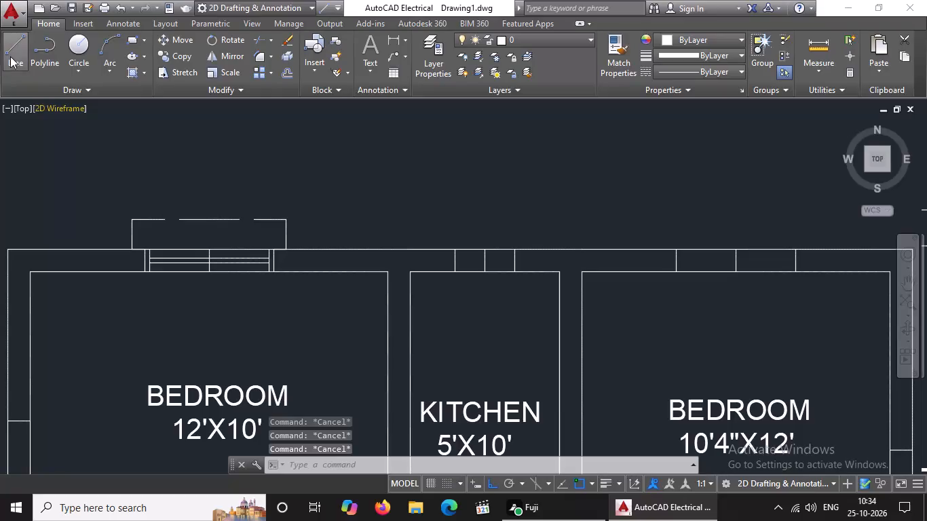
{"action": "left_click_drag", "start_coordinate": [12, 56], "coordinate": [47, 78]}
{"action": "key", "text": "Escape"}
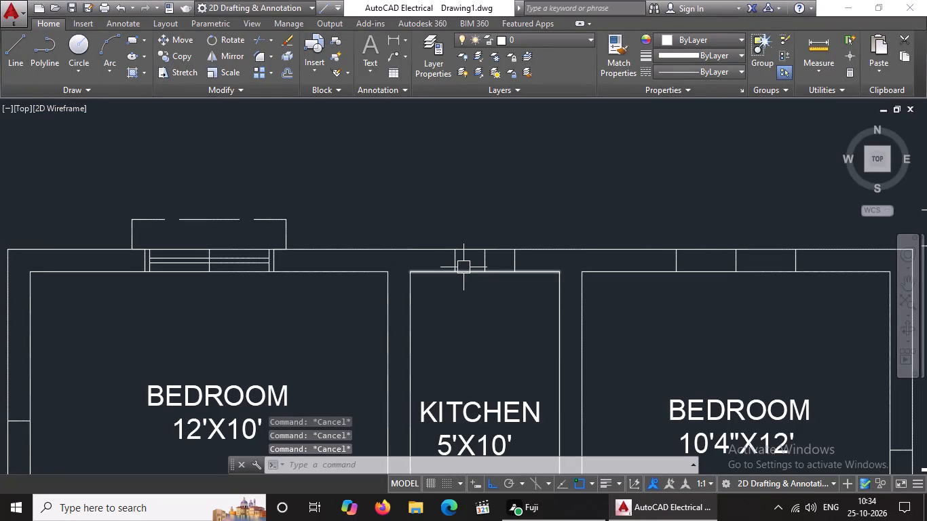
Draw a horizontal centre line across the kitchen's outer-wall window, between the midpoints of its two side lines.
{"action": "key", "text": "l"}
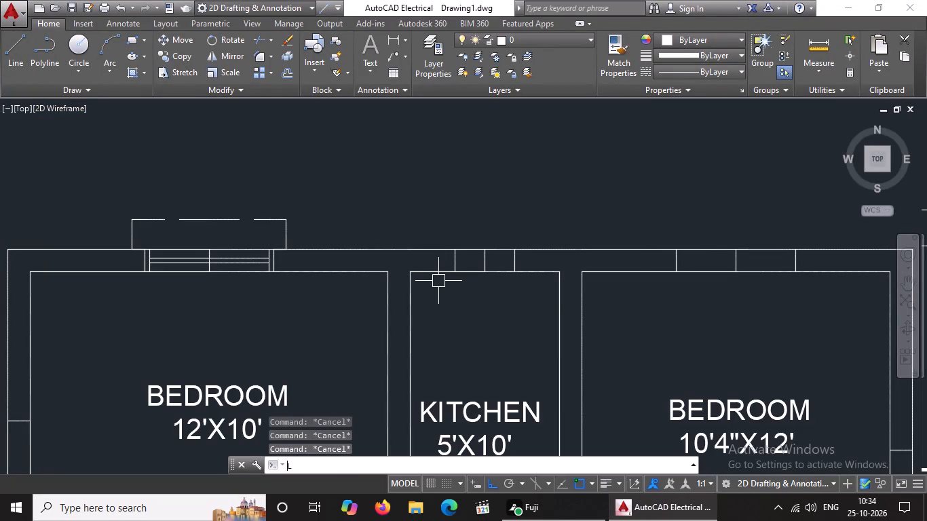
{"action": "key", "text": "Return"}
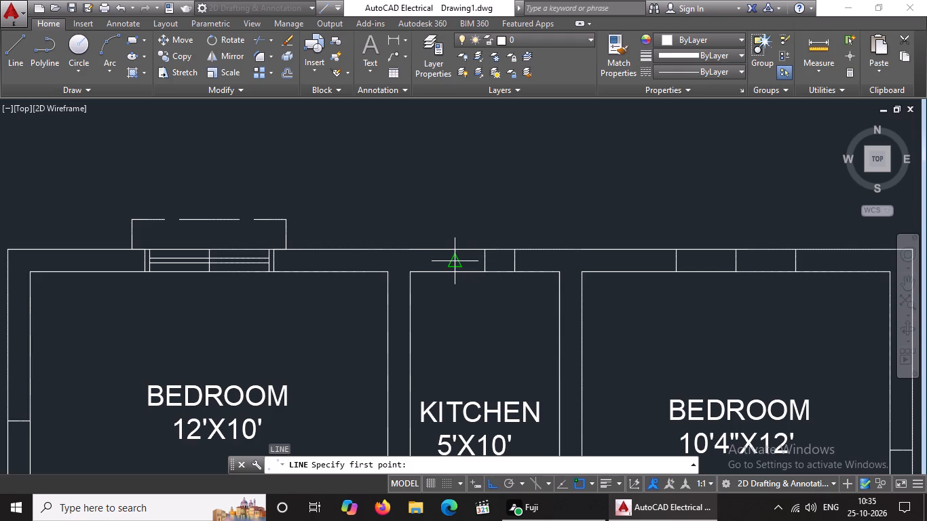
{"action": "left_click", "coordinate": [457, 256]}
{"action": "left_click", "coordinate": [517, 261]}
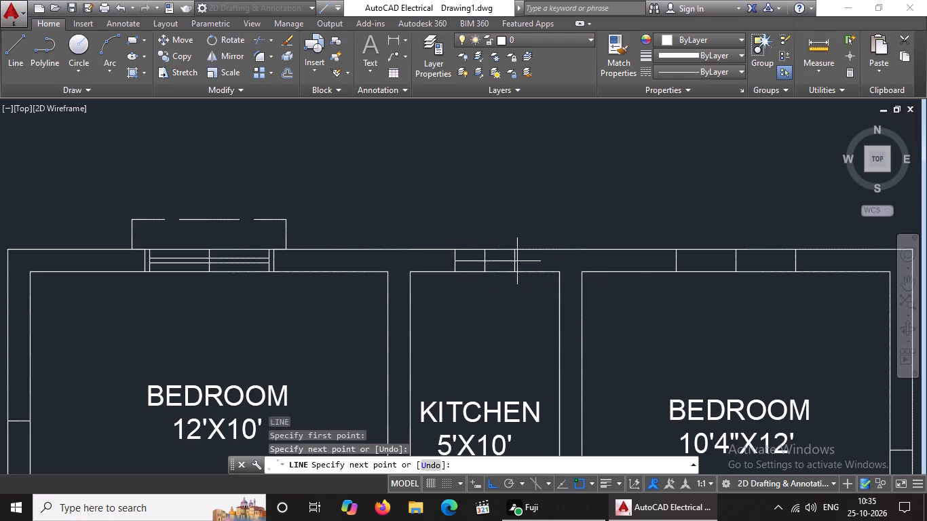
{"action": "key", "text": "Return"}
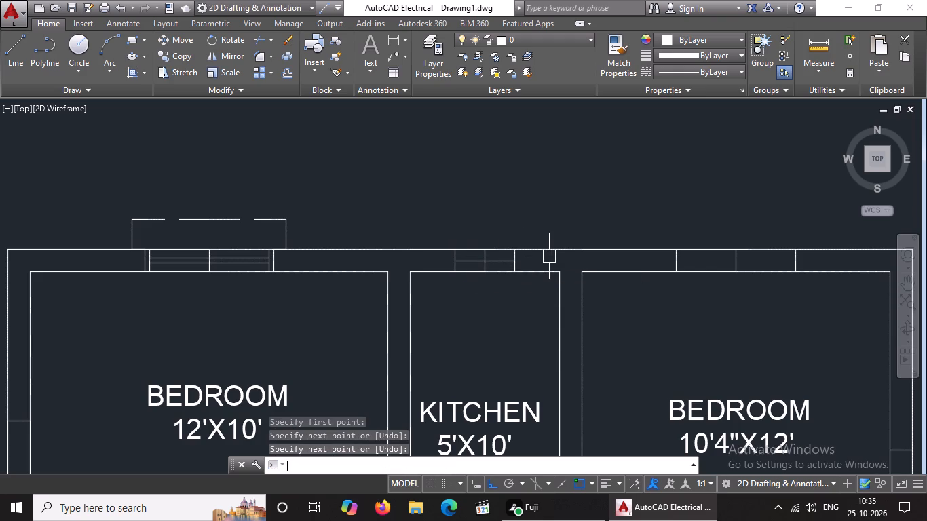
Offset the kitchen window's horizontal centre line 1" to both sides, towards the outer and inner wall faces.
{"action": "key", "text": "o"}
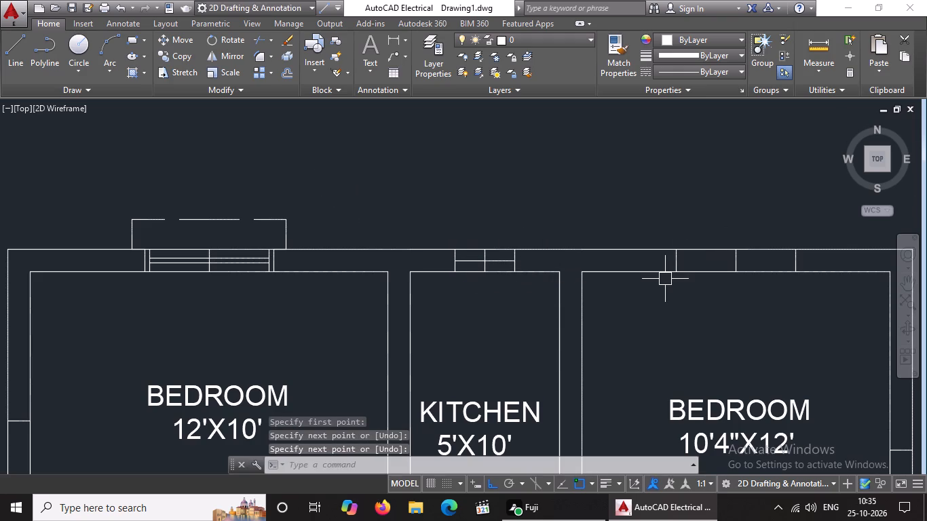
{"action": "key", "text": "Return"}
{"action": "type", "text": "1\""}
{"action": "key", "text": "Return"}
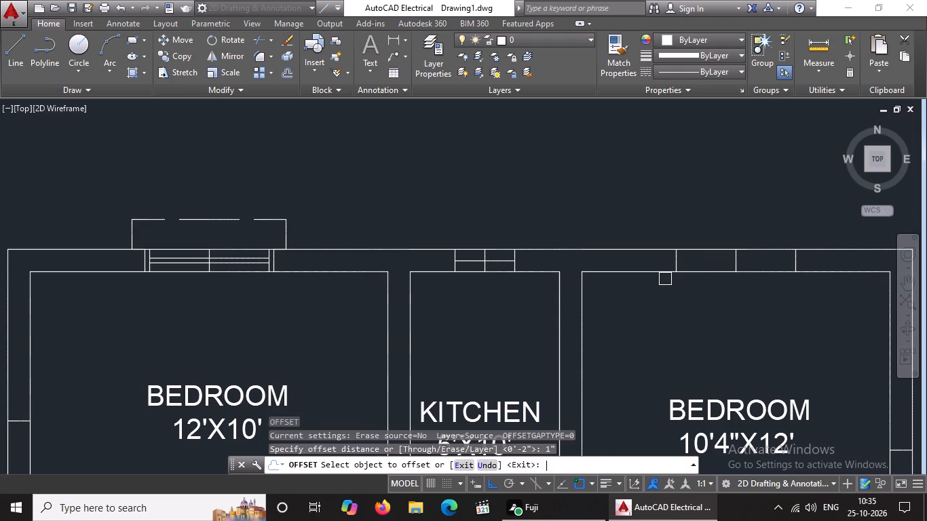
{"action": "scroll", "coordinate": [499, 267], "scroll_direction": "up", "scroll_amount": 2}
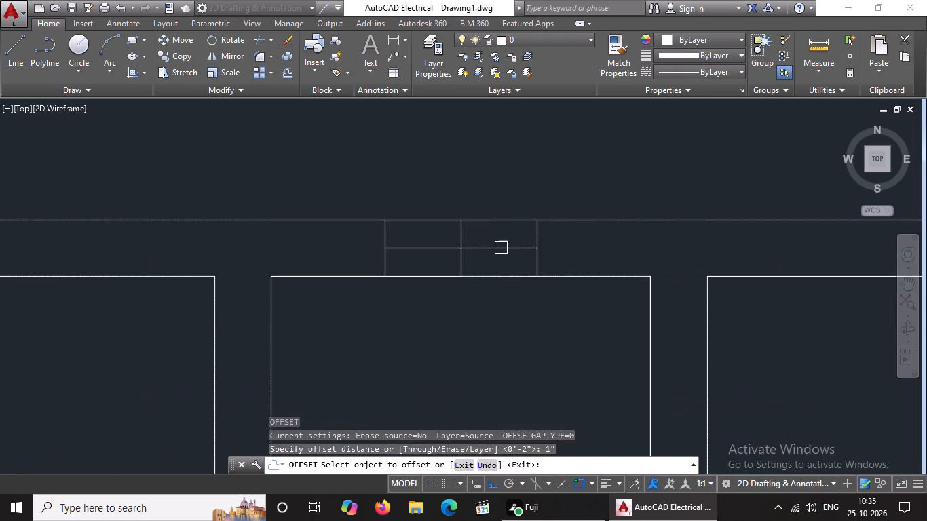
{"action": "left_click", "coordinate": [501, 248]}
{"action": "left_click", "coordinate": [500, 230]}
{"action": "left_click", "coordinate": [502, 250]}
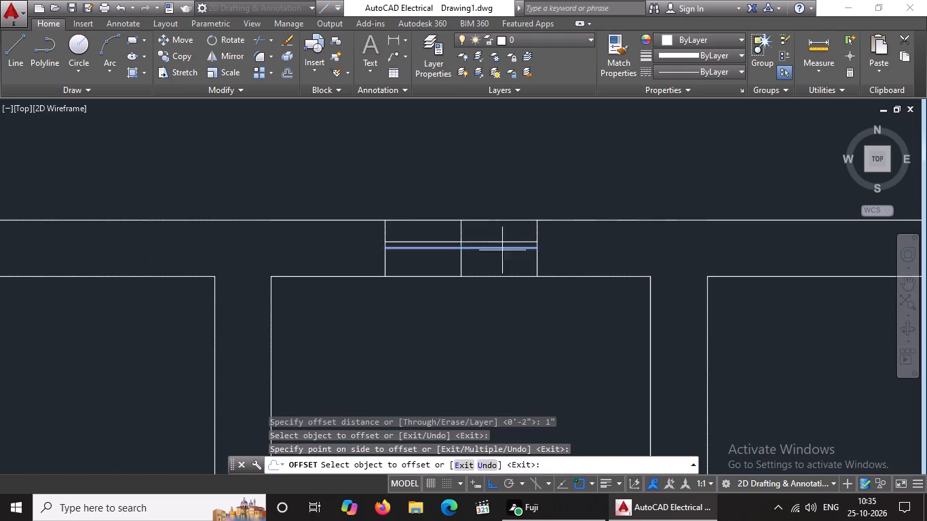
{"action": "left_click", "coordinate": [508, 267]}
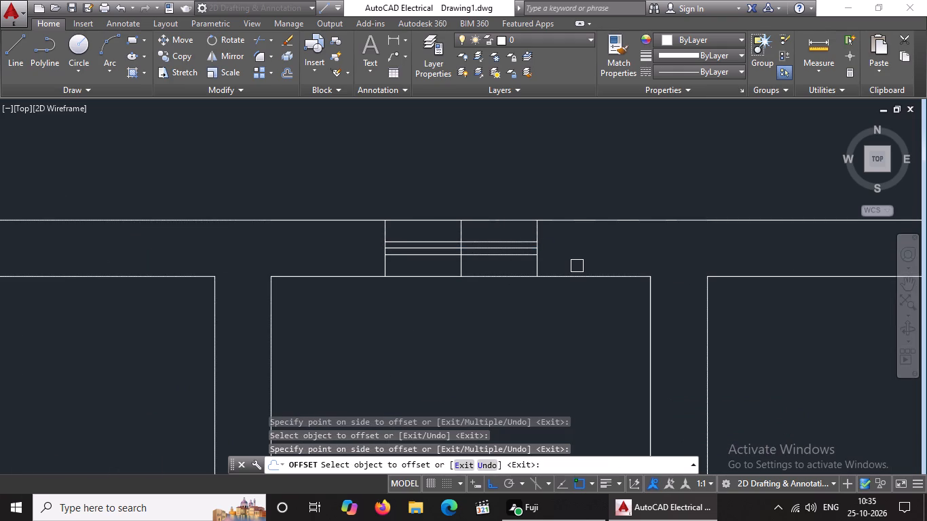
{"action": "key", "text": "Escape"}
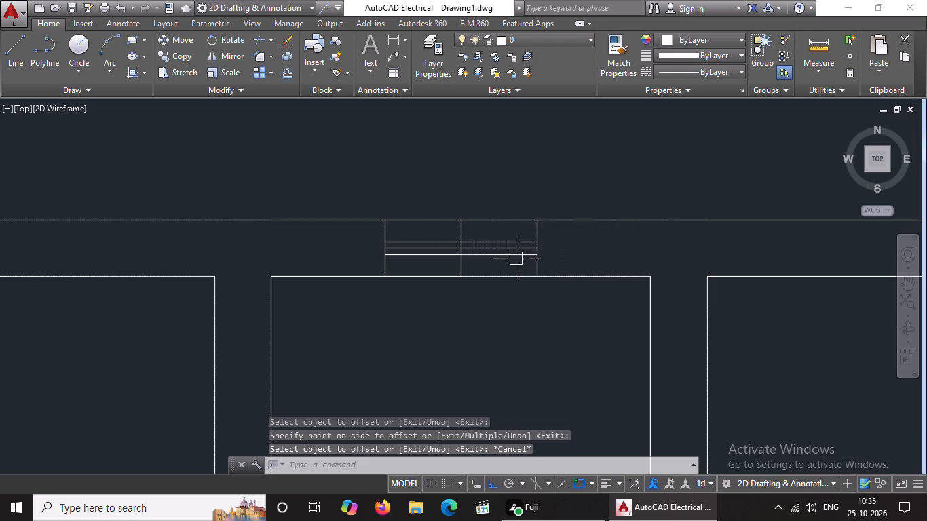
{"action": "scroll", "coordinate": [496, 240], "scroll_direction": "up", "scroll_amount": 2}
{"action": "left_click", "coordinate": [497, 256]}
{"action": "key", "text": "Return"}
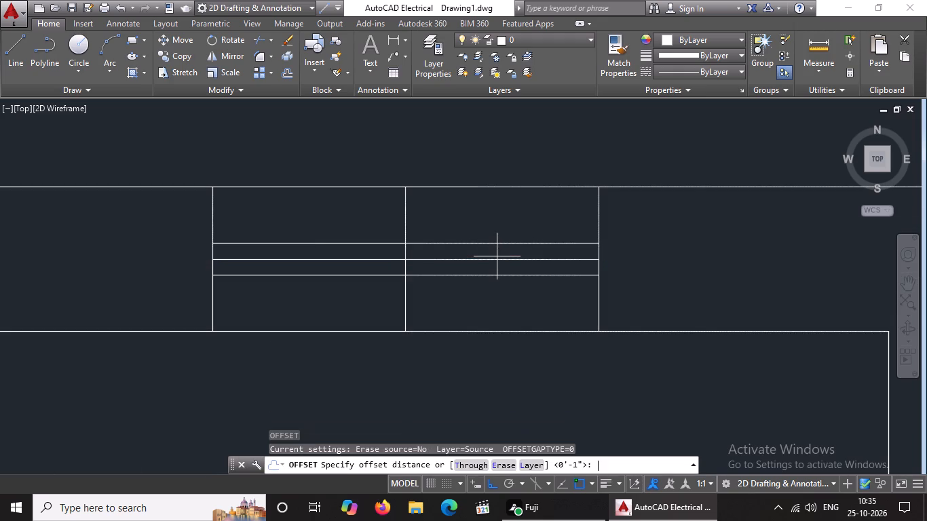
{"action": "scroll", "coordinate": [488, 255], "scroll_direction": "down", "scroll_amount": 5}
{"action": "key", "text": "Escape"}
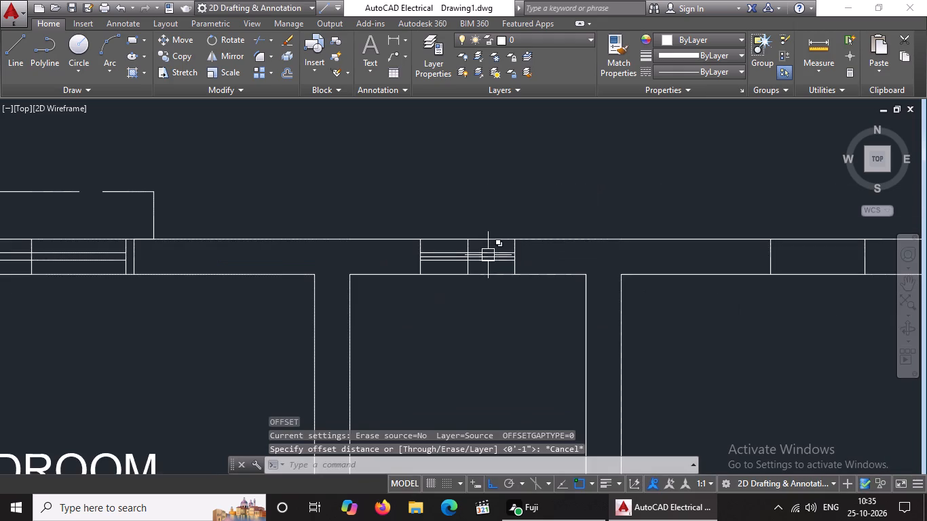
Offset the kitchen window's two side lines 2" outward, away from the window.
{"action": "key", "text": "o"}
{"action": "key", "text": "Return"}
{"action": "key", "text": "2"}
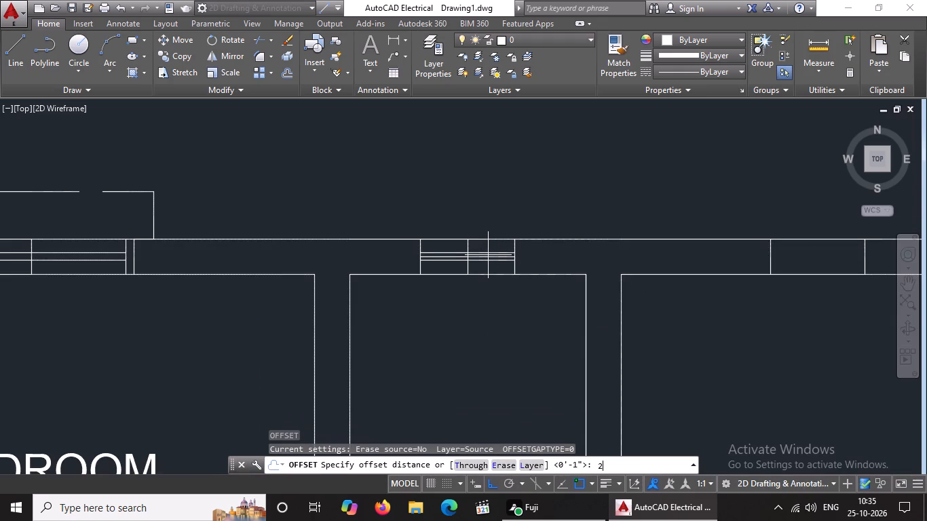
{"action": "key", "text": "shift+quotedbl"}
{"action": "key", "text": "Return"}
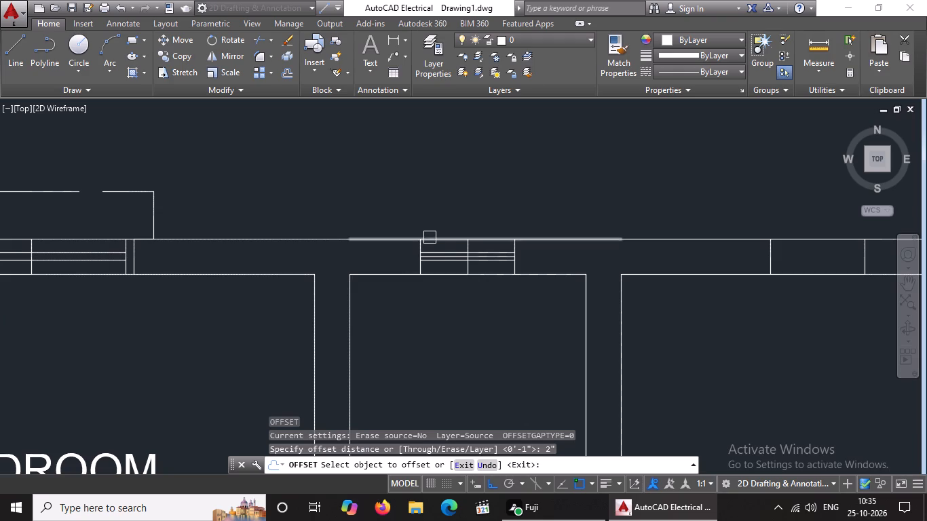
{"action": "scroll", "coordinate": [430, 254], "scroll_direction": "up", "scroll_amount": 2}
{"action": "left_click", "coordinate": [401, 292]}
{"action": "left_click", "coordinate": [353, 290]}
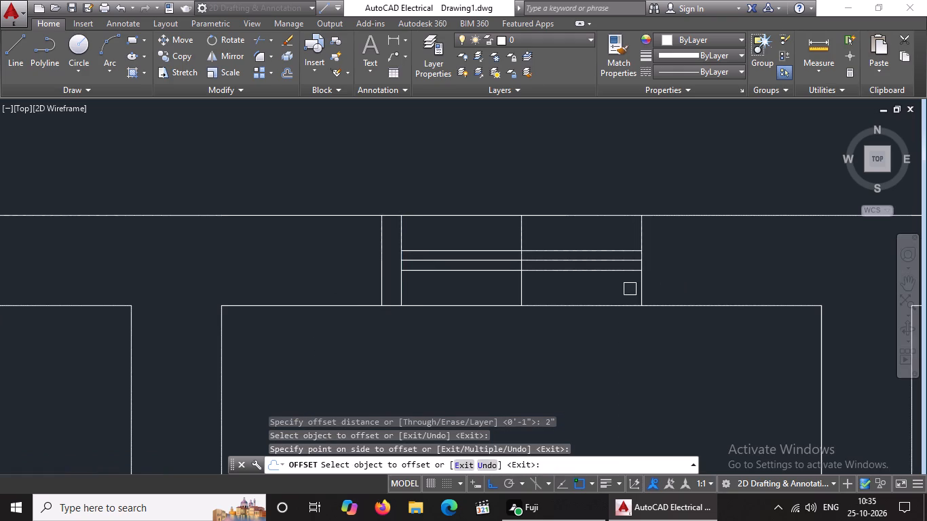
{"action": "left_click_drag", "start_coordinate": [643, 288], "coordinate": [694, 290]}
{"action": "left_click", "coordinate": [694, 290]}
{"action": "scroll", "coordinate": [694, 290], "scroll_direction": "down", "scroll_amount": 2}
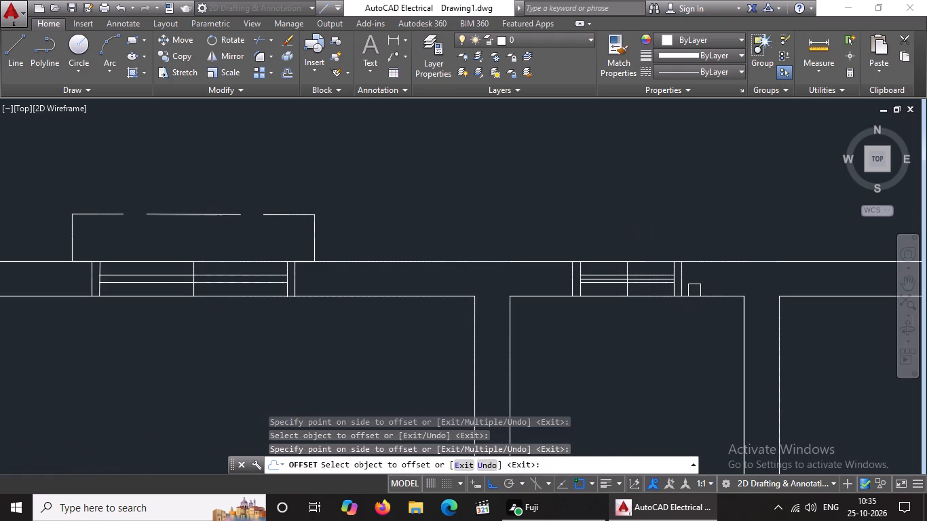
{"action": "key", "text": "Escape"}
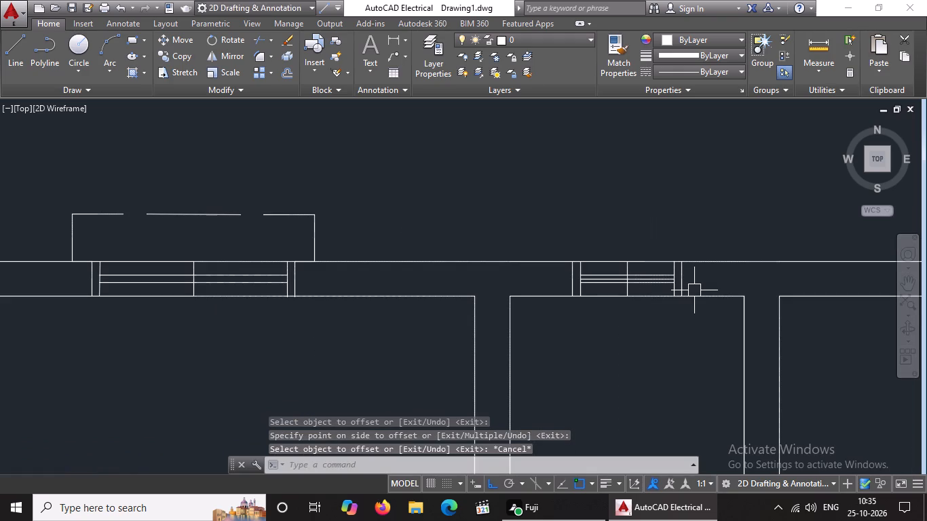
Delete the kitchen window's original horizontal centre line between the two offset frame lines.
{"action": "scroll", "coordinate": [677, 285], "scroll_direction": "up", "scroll_amount": 3}
{"action": "left_click", "coordinate": [573, 263]}
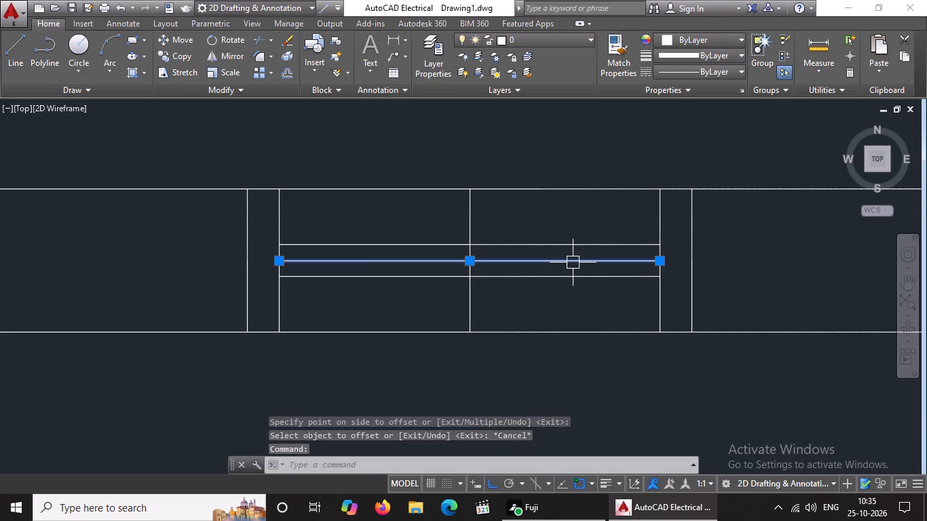
{"action": "key", "text": "Delete"}
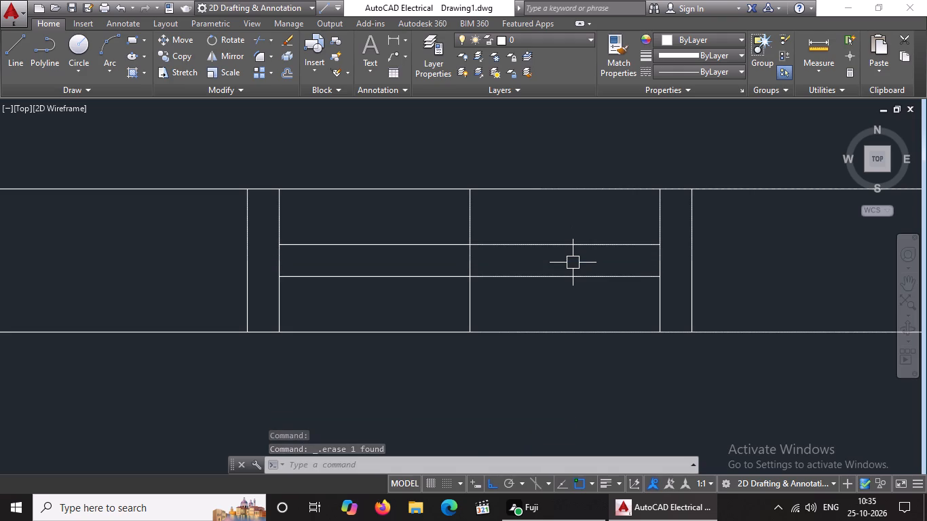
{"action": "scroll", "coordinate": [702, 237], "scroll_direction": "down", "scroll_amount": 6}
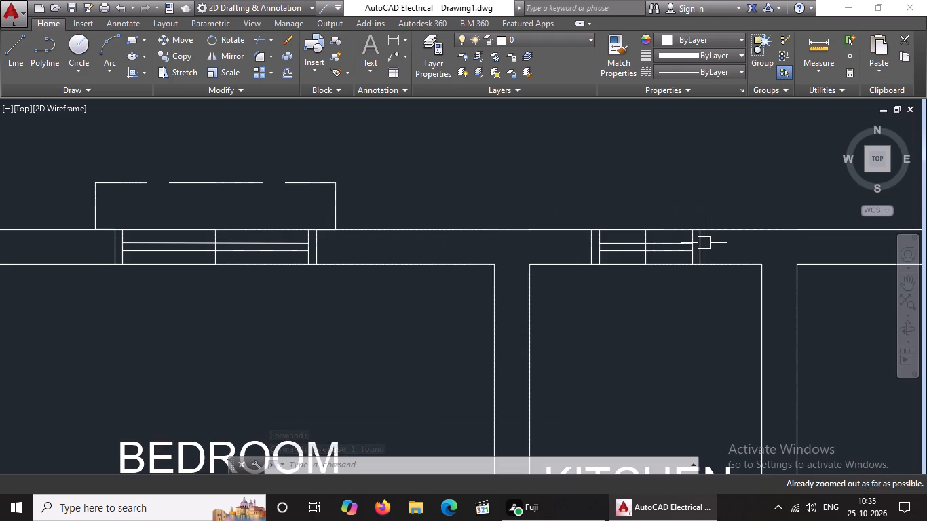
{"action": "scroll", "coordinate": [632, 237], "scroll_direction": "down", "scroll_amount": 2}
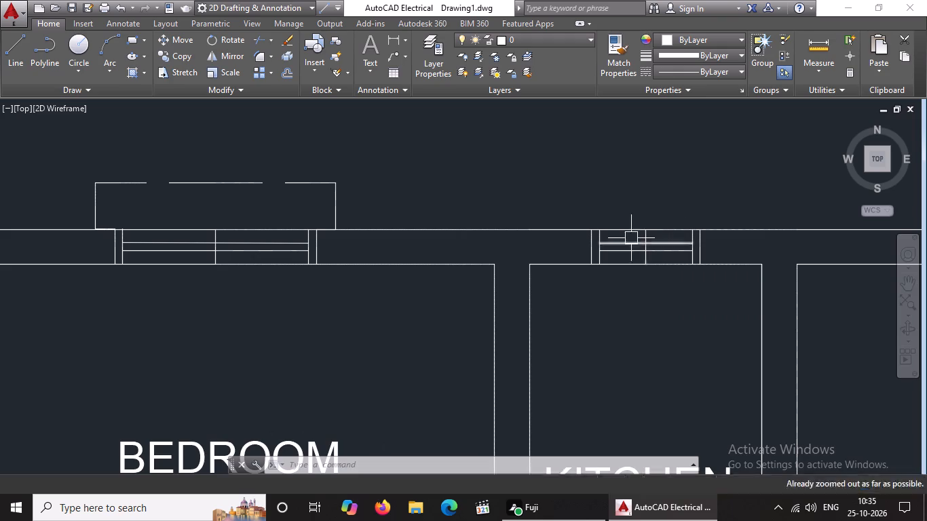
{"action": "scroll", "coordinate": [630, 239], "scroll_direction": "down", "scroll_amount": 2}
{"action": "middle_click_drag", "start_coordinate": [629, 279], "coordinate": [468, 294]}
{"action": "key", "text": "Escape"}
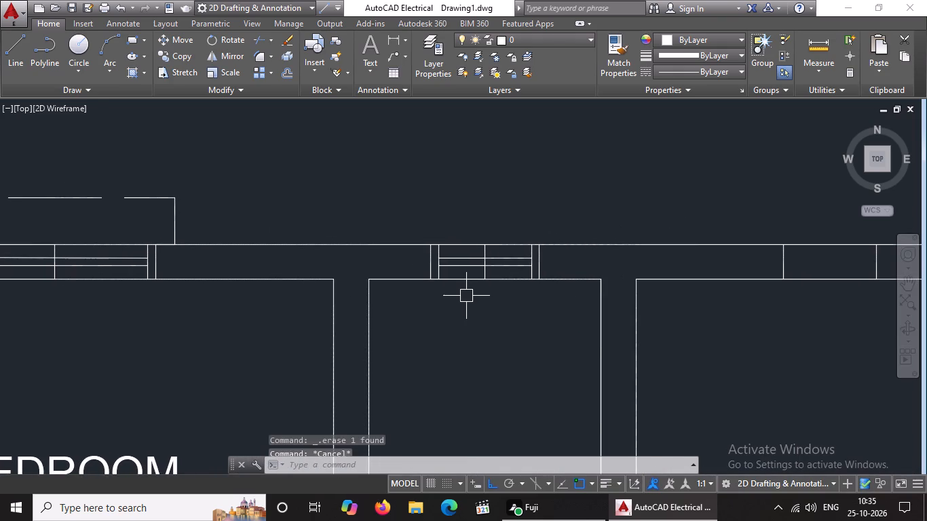
Draw the left part of the kitchen window's projection outline: 5" outward along the outer wall face, and 1' perpendicularly away from it.
{"action": "key", "text": "l"}
{"action": "key", "text": "Return"}
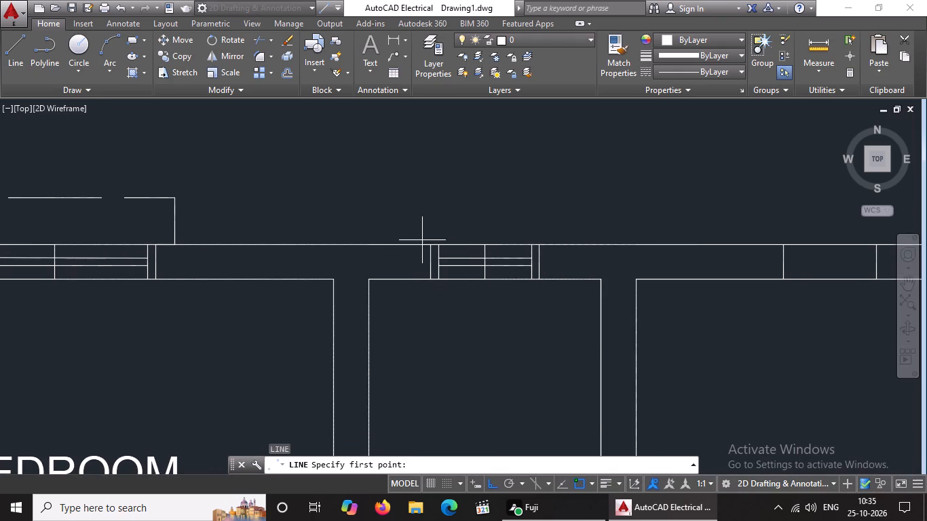
{"action": "left_click", "coordinate": [430, 245]}
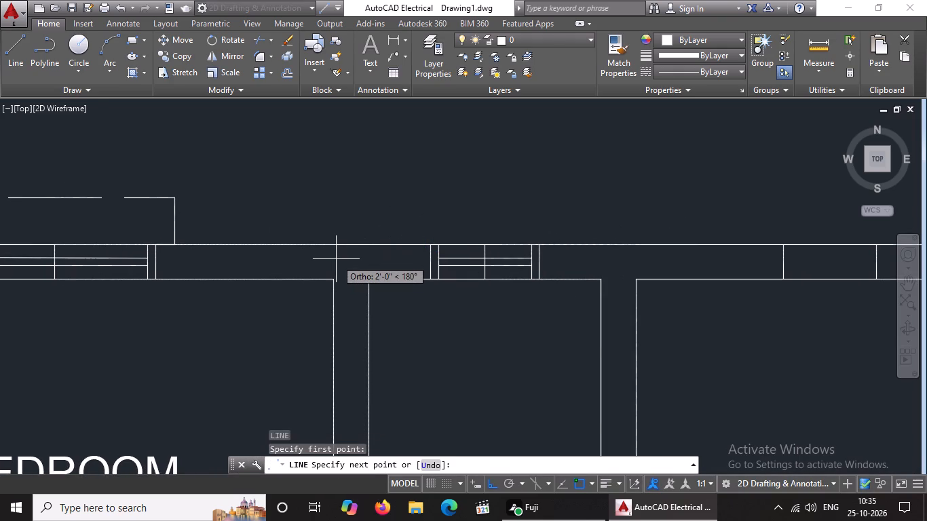
{"action": "key", "text": "5"}
{"action": "key", "text": "shift+quotedbl"}
{"action": "key", "text": "Return"}
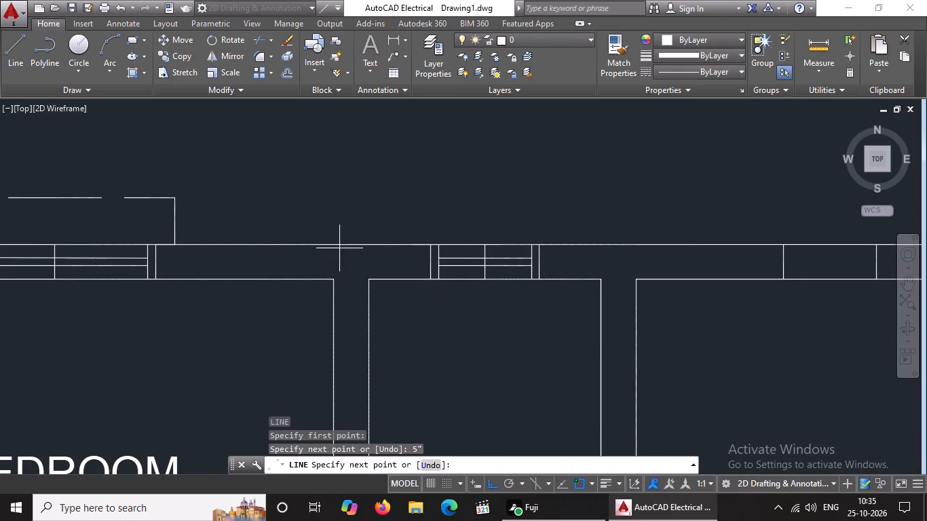
{"action": "type", "text": "1'"}
{"action": "key", "text": "Return"}
{"action": "key", "text": "Return"}
{"action": "key", "text": "Escape"}
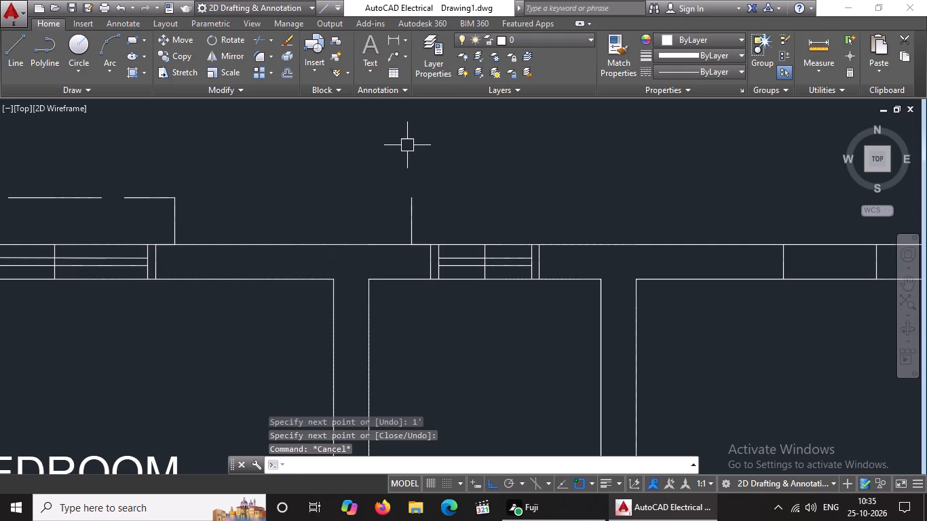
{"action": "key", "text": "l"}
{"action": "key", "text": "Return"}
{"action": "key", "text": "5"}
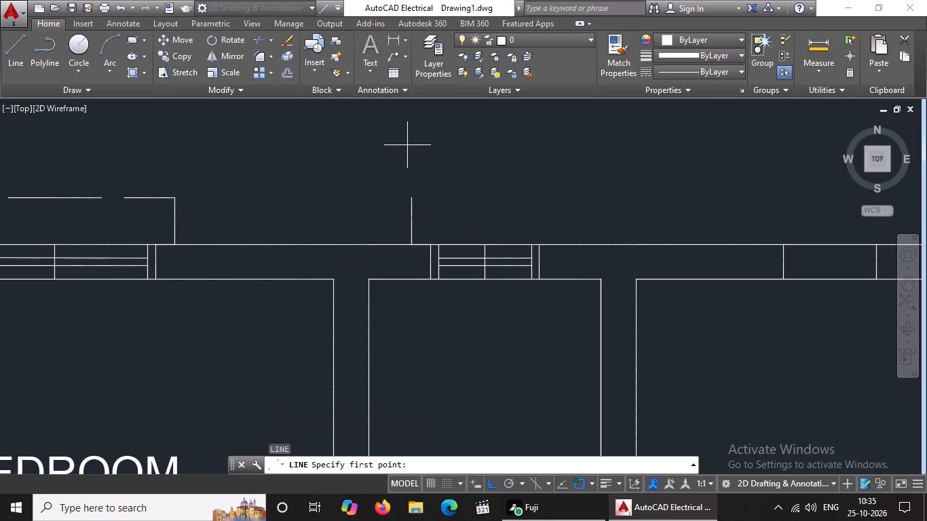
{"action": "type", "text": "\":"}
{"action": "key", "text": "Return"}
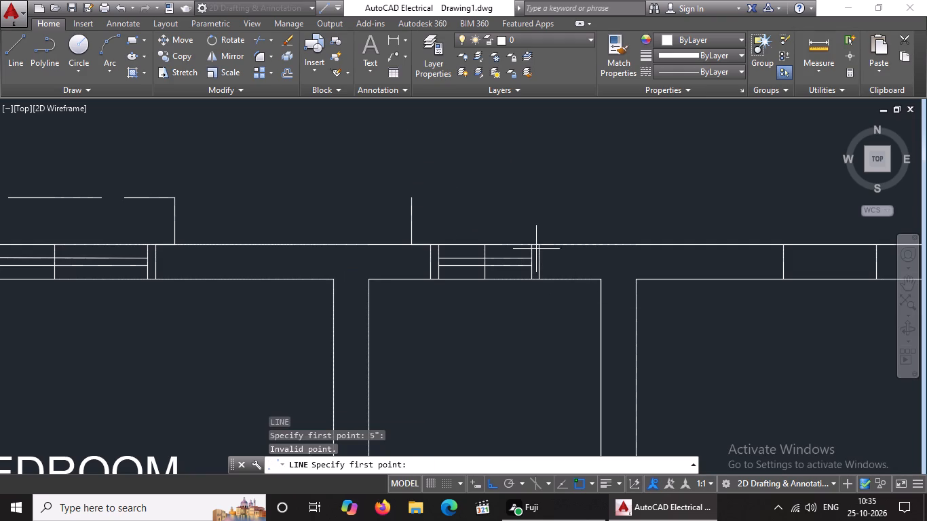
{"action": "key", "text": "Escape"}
Complete the kitchen window's projection outline from its right side: 5" along the wall, 1' away from it, and across to the left projection line.
{"action": "key", "text": "l"}
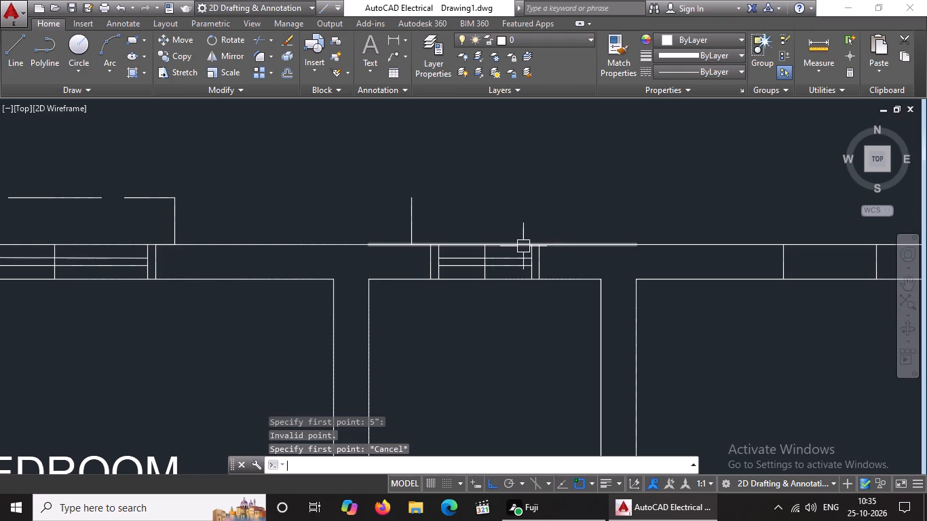
{"action": "key", "text": "Return"}
{"action": "left_click_drag", "start_coordinate": [534, 245], "coordinate": [550, 242]}
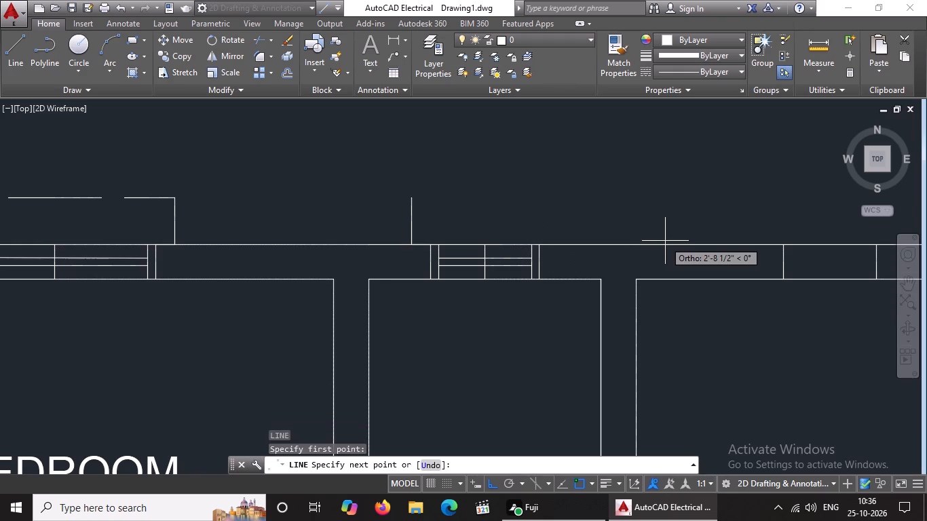
{"action": "key", "text": "5"}
{"action": "key", "text": "shift+quotedbl"}
{"action": "key", "text": "Return"}
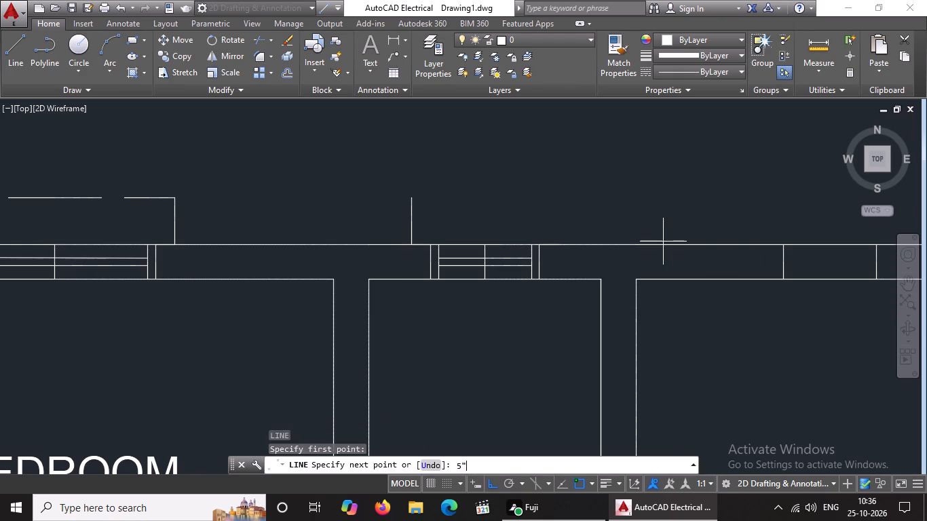
{"action": "type", "text": "1'"}
{"action": "key", "text": "Return"}
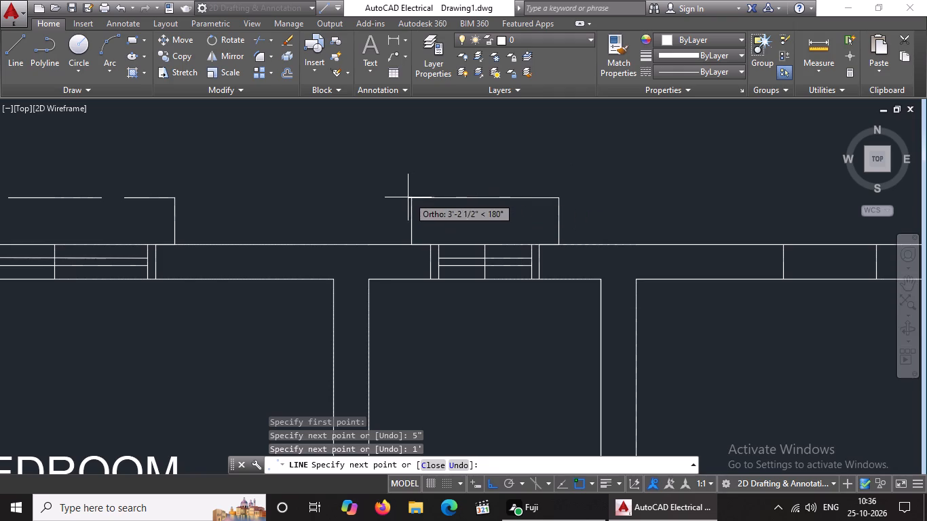
{"action": "left_click", "coordinate": [413, 200]}
{"action": "key", "text": "Escape"}
Change the kitchen window's whole projection outline to the dashed ACAD linetype.
{"action": "left_click_drag", "start_coordinate": [354, 159], "coordinate": [362, 164]}
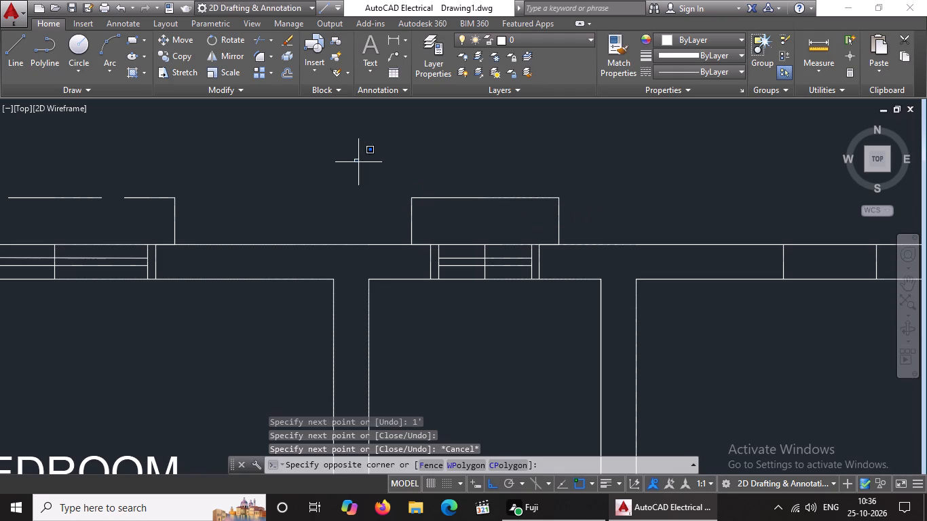
{"action": "left_click_drag", "start_coordinate": [362, 164], "coordinate": [368, 167]}
{"action": "left_click", "coordinate": [603, 252]}
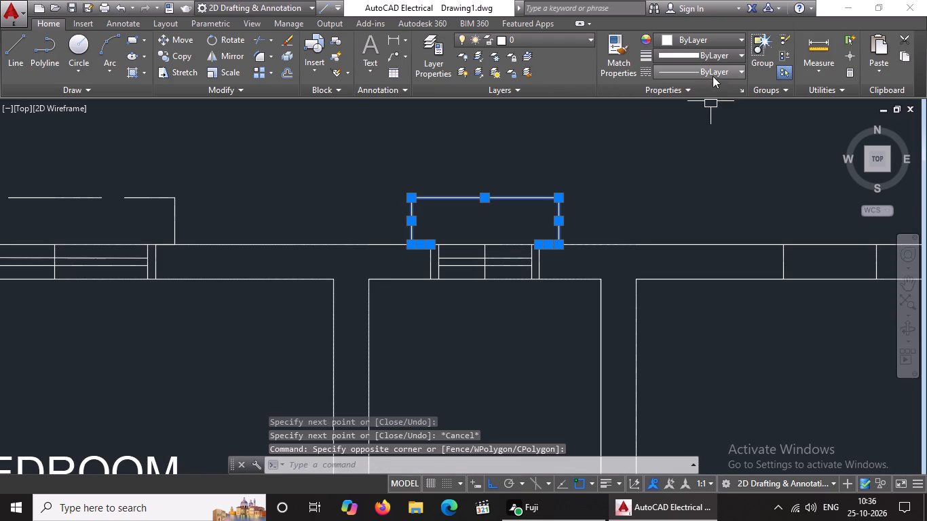
{"action": "left_click", "coordinate": [712, 73]}
{"action": "left_click", "coordinate": [697, 123]}
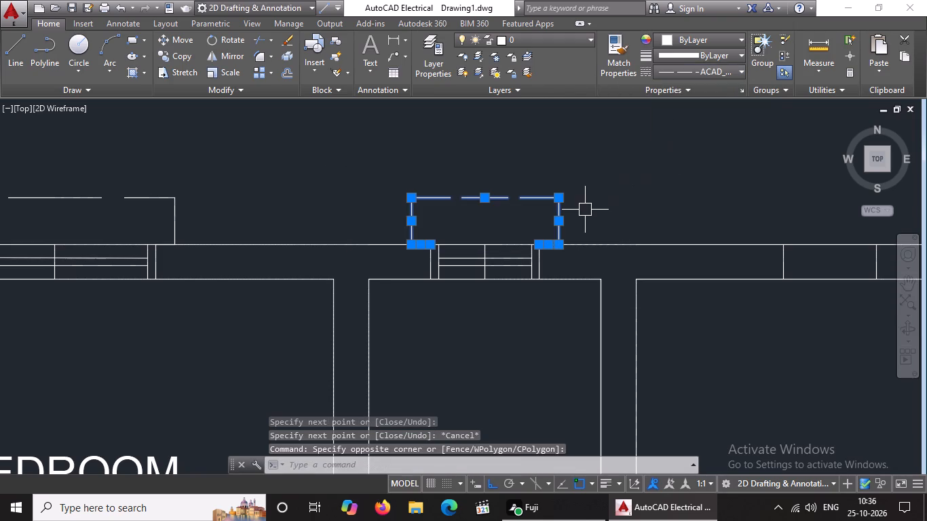
{"action": "scroll", "coordinate": [580, 214], "scroll_direction": "down", "scroll_amount": 4}
{"action": "key", "text": "Escape"}
{"action": "key", "text": "Escape"}
Draw a horizontal centre line across the corner room's outer-wall window beyond the kitchen, between the midpoints of its two side lines.
{"action": "scroll", "coordinate": [584, 213], "scroll_direction": "down", "scroll_amount": 4}
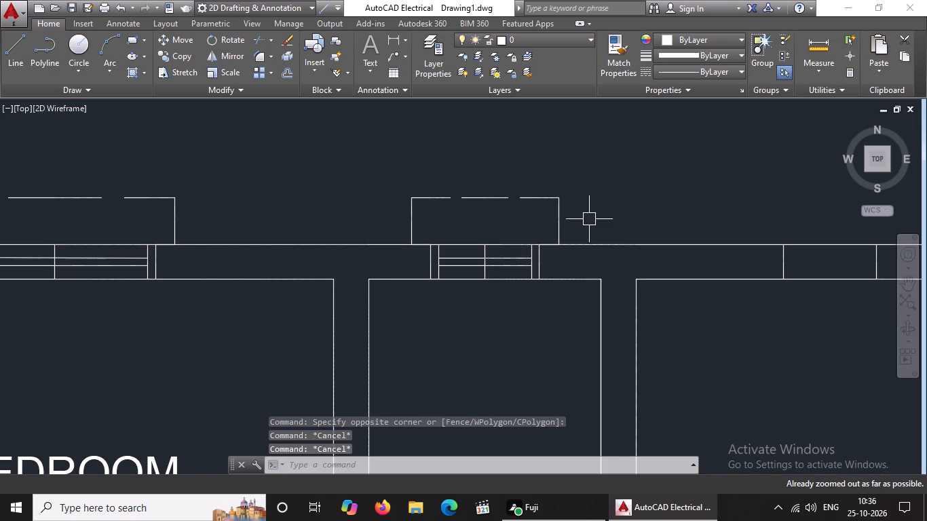
{"action": "middle_click_drag", "start_coordinate": [590, 221], "coordinate": [434, 256]}
{"action": "scroll", "coordinate": [685, 284], "scroll_direction": "down", "scroll_amount": 8}
{"action": "key", "text": "Escape"}
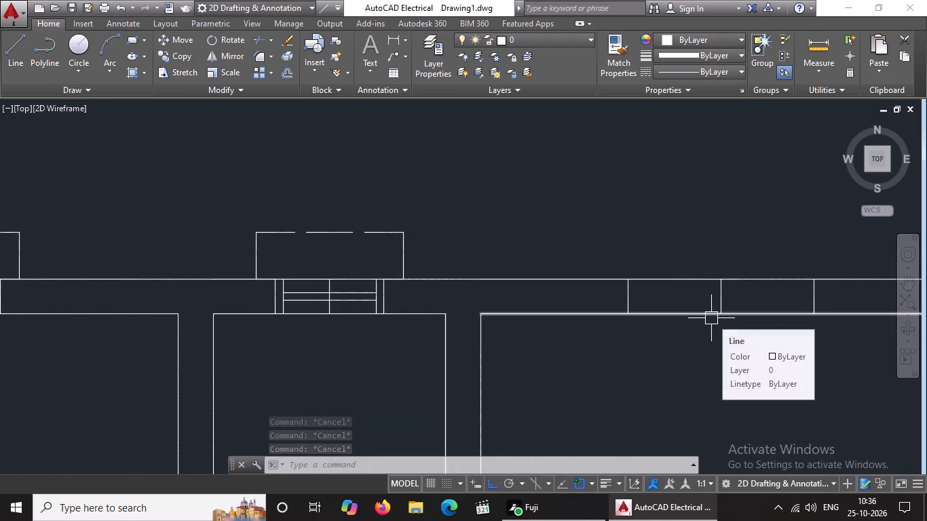
{"action": "key", "text": "Escape"}
{"action": "key", "text": "l"}
{"action": "key", "text": "Return"}
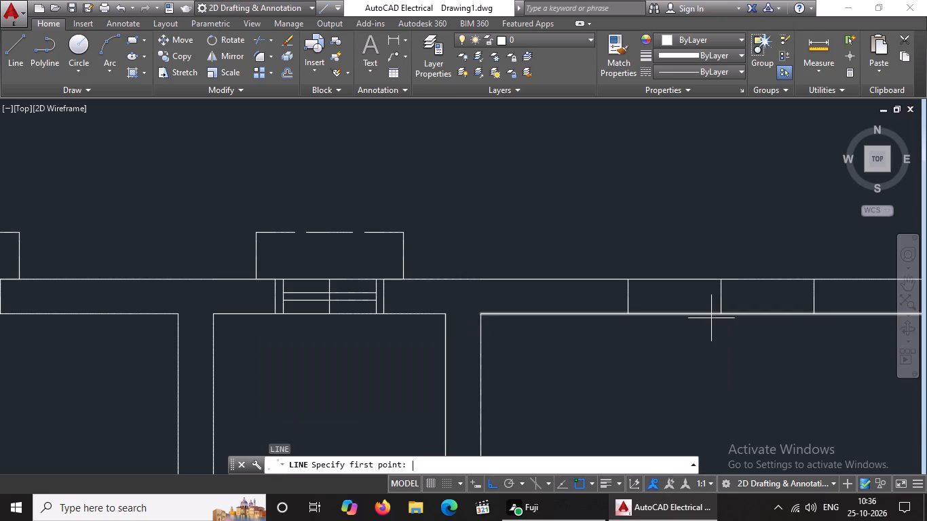
{"action": "left_click", "coordinate": [628, 296]}
{"action": "left_click_drag", "start_coordinate": [814, 298], "coordinate": [831, 295]}
{"action": "key", "text": "Return"}
Offset the corner room window's horizontal centre line 1" to both sides, towards the outer and inner wall faces.
{"action": "key", "text": "o"}
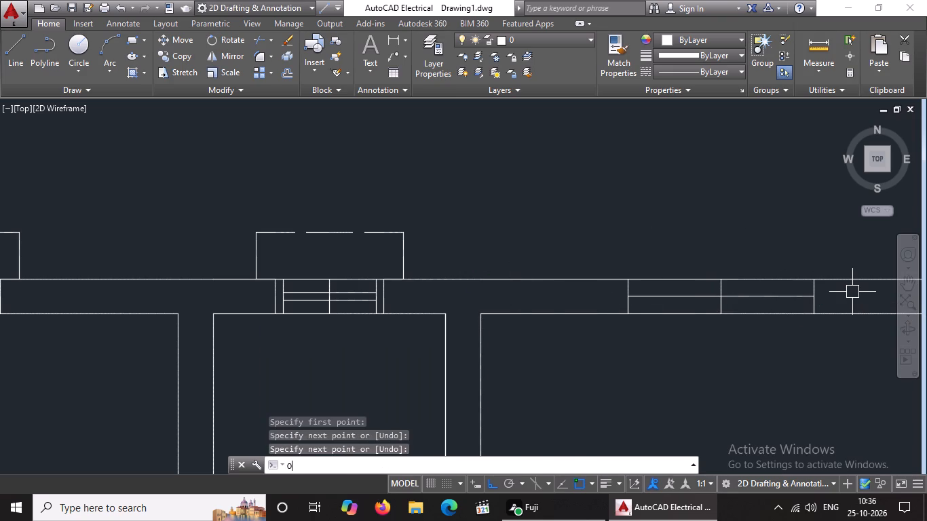
{"action": "key", "text": "Return"}
{"action": "key", "text": "1"}
{"action": "key", "text": "shift+quotedbl"}
{"action": "key", "text": "Return"}
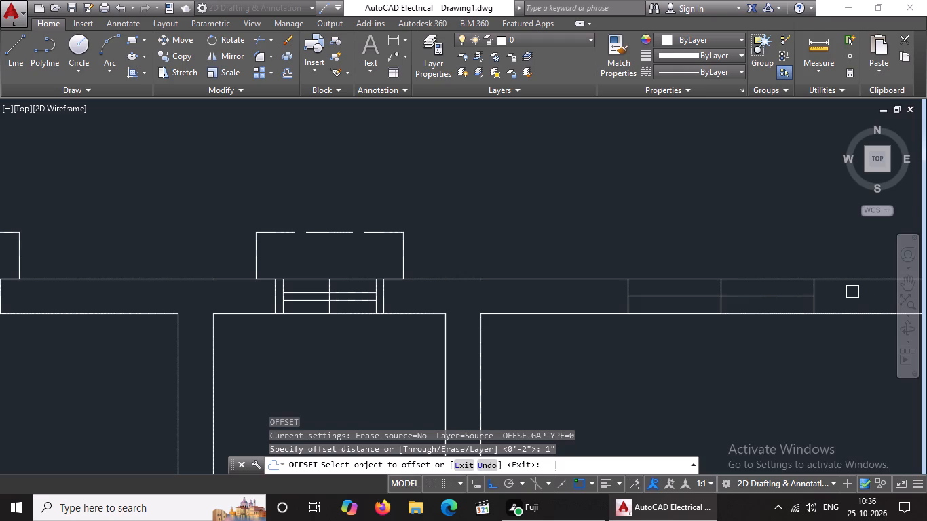
{"action": "left_click", "coordinate": [680, 295]}
{"action": "left_click", "coordinate": [685, 282]}
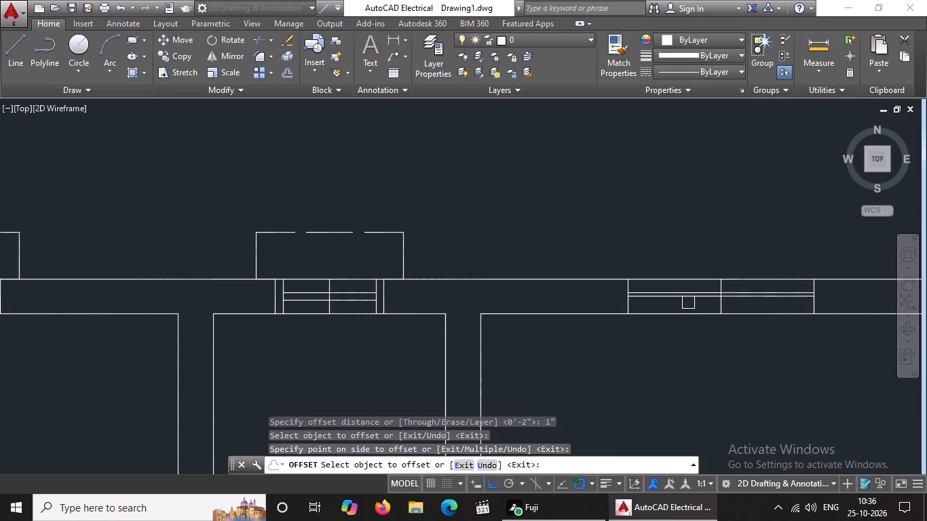
{"action": "left_click", "coordinate": [689, 299]}
{"action": "left_click", "coordinate": [690, 304]}
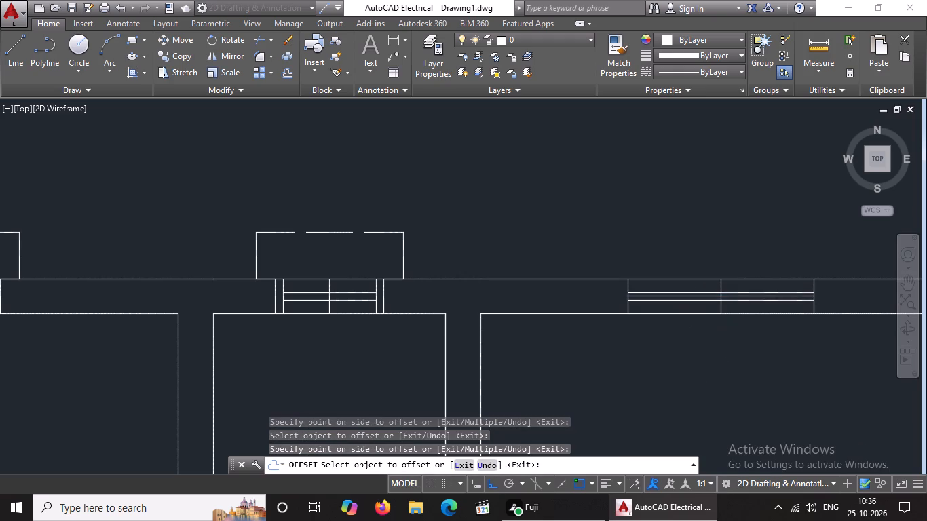
{"action": "key", "text": "Escape"}
Delete the corner room window's original horizontal centre line between the two offset frame lines.
{"action": "scroll", "coordinate": [728, 296], "scroll_direction": "up", "scroll_amount": 2}
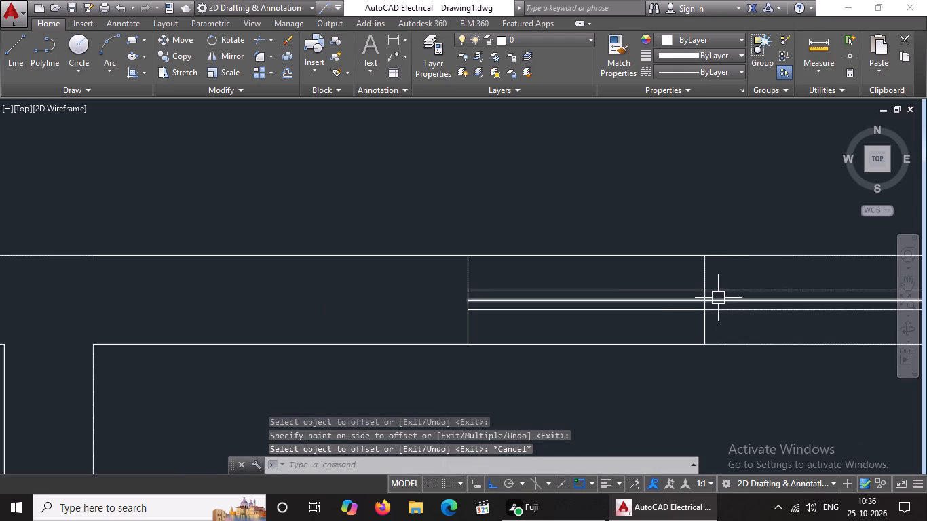
{"action": "left_click", "coordinate": [718, 299]}
{"action": "key", "text": "Delete"}
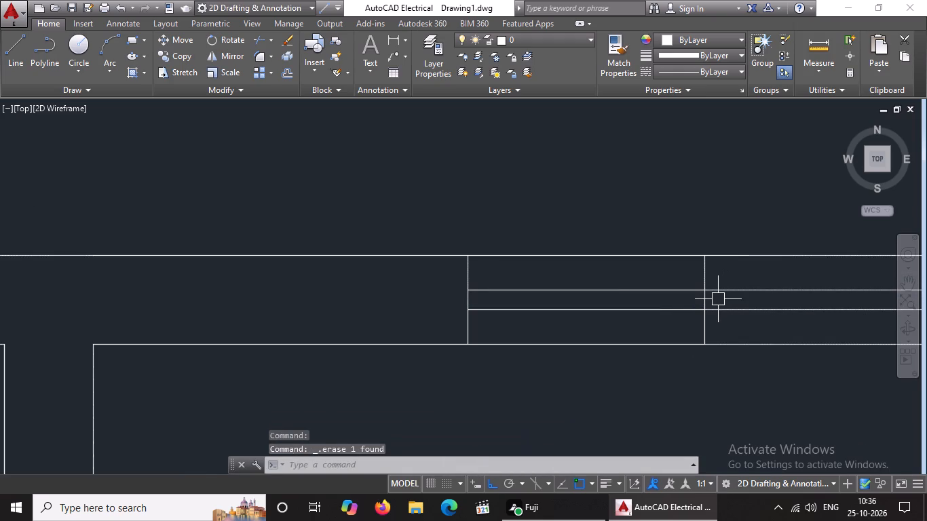
{"action": "scroll", "coordinate": [711, 298], "scroll_direction": "down", "scroll_amount": 5}
{"action": "key", "text": "Escape"}
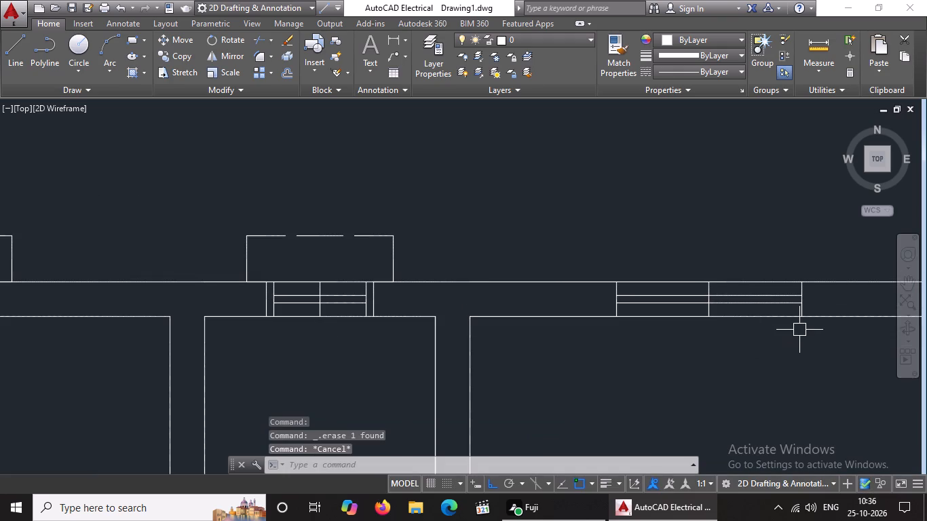
Offset the corner room window's two side lines 2" outward, away from the window.
{"action": "key", "text": "o"}
{"action": "key", "text": "Return"}
{"action": "key", "text": "2"}
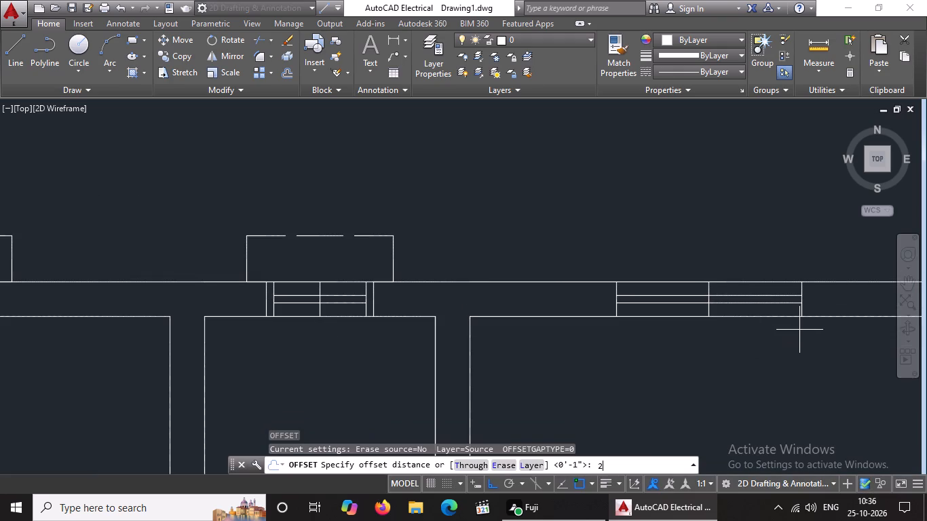
{"action": "key", "text": "shift+quotedbl"}
{"action": "key", "text": "Return"}
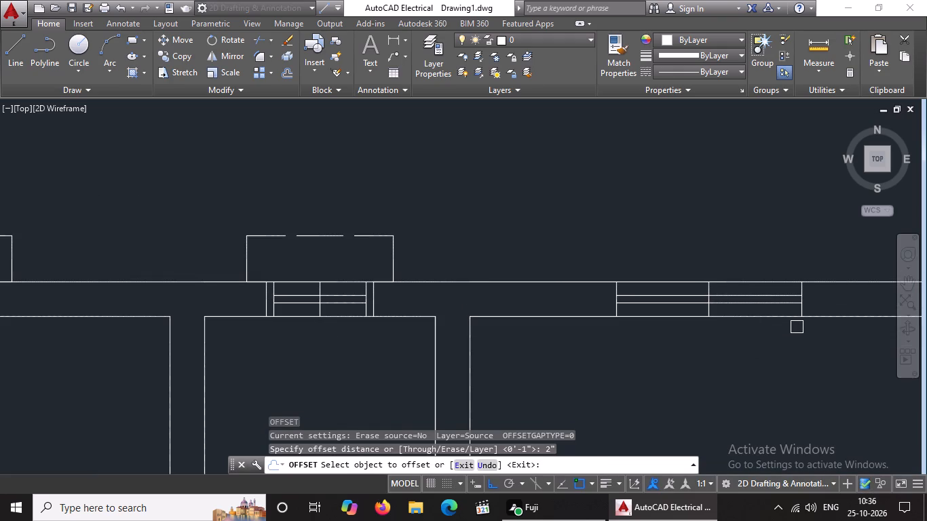
{"action": "scroll", "coordinate": [609, 308], "scroll_direction": "up", "scroll_amount": 1}
{"action": "left_click", "coordinate": [618, 314]}
{"action": "left_click", "coordinate": [576, 315]}
{"action": "scroll", "coordinate": [685, 314], "scroll_direction": "down", "scroll_amount": 4}
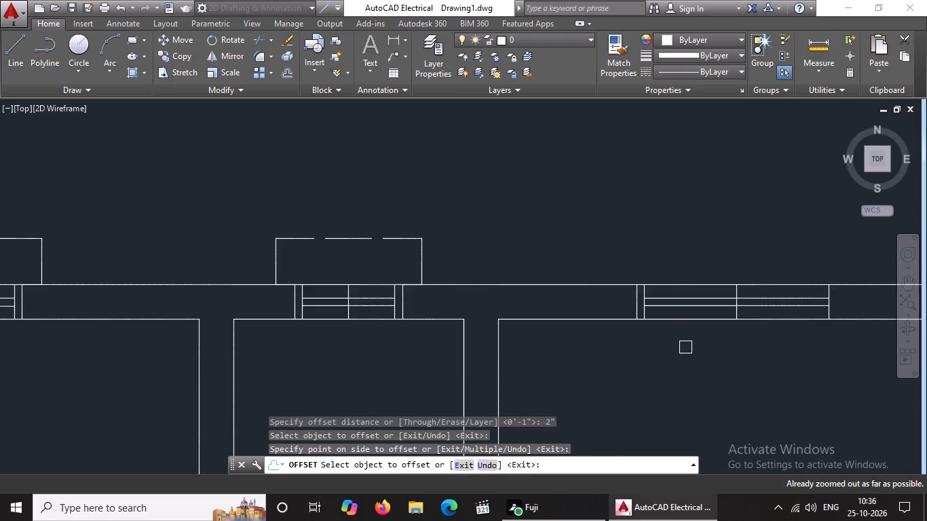
{"action": "scroll", "coordinate": [685, 347], "scroll_direction": "down", "scroll_amount": 2}
{"action": "scroll", "coordinate": [847, 301], "scroll_direction": "up", "scroll_amount": 2}
{"action": "left_click_drag", "start_coordinate": [799, 336], "coordinate": [811, 333]}
{"action": "left_click", "coordinate": [850, 325]}
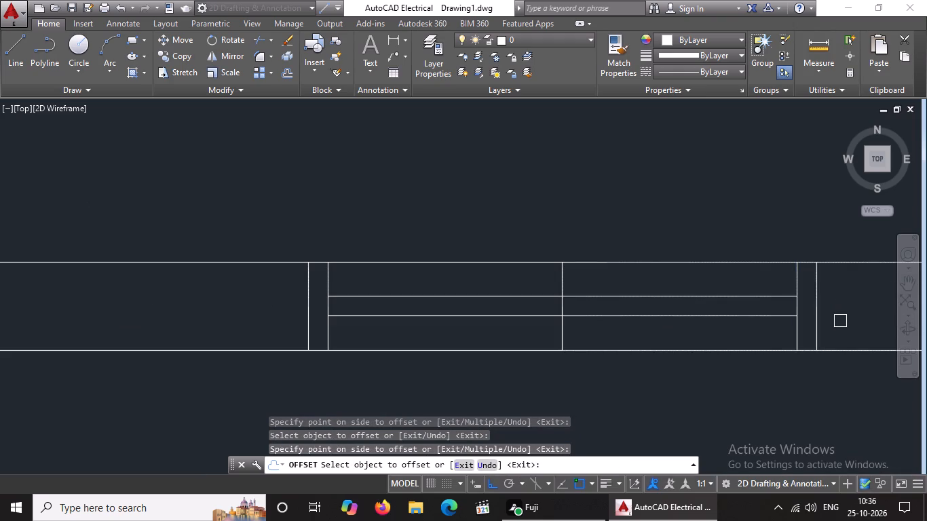
{"action": "scroll", "coordinate": [794, 307], "scroll_direction": "down", "scroll_amount": 8}
{"action": "middle_click_drag", "start_coordinate": [709, 320], "coordinate": [508, 322]}
{"action": "scroll", "coordinate": [550, 295], "scroll_direction": "down", "scroll_amount": 7}
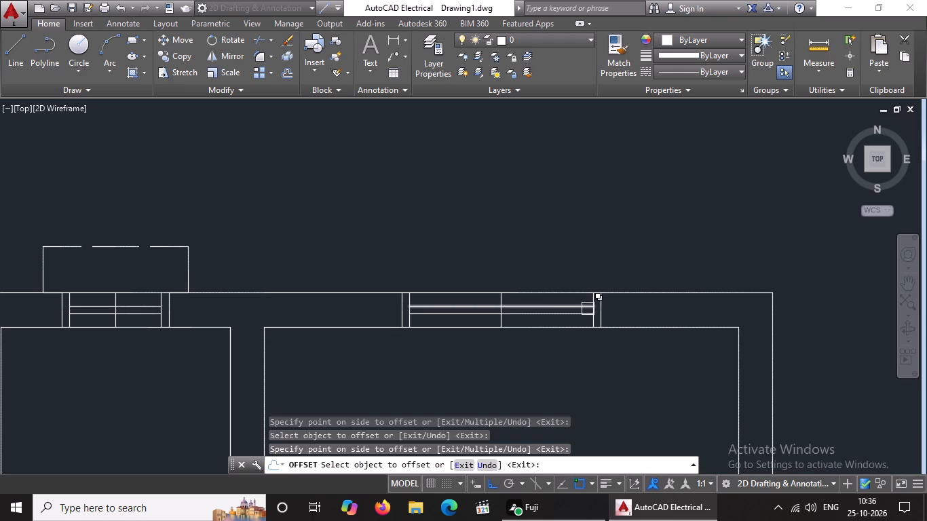
{"action": "scroll", "coordinate": [596, 294], "scroll_direction": "down", "scroll_amount": 4}
{"action": "key", "text": "Escape"}
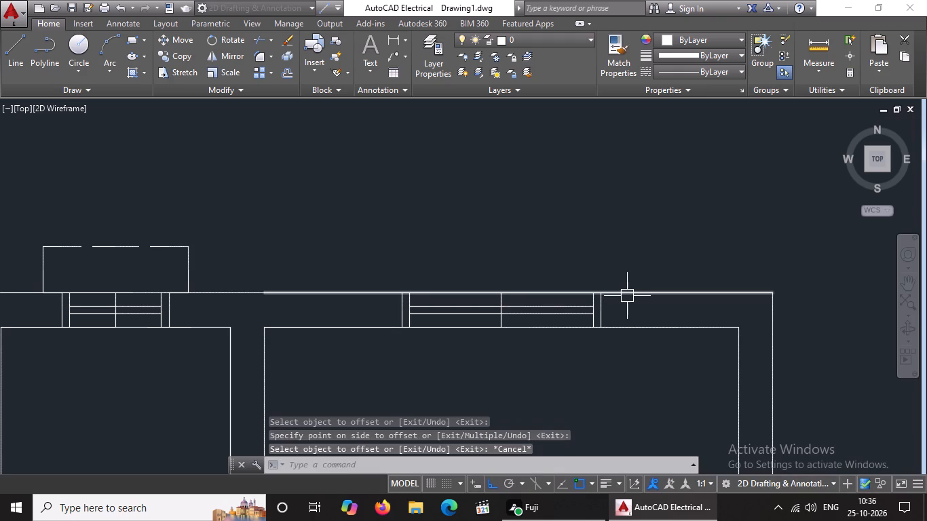
Draw a line from the corner bedroom window's east outermost side line 5" east along the outer wall face, continuing 1' outward.
{"action": "key", "text": "l"}
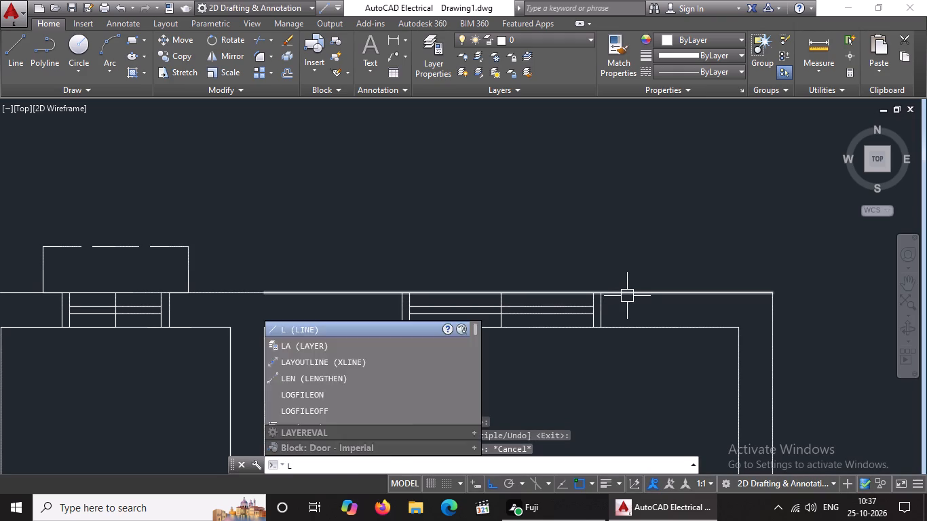
{"action": "key", "text": "Return"}
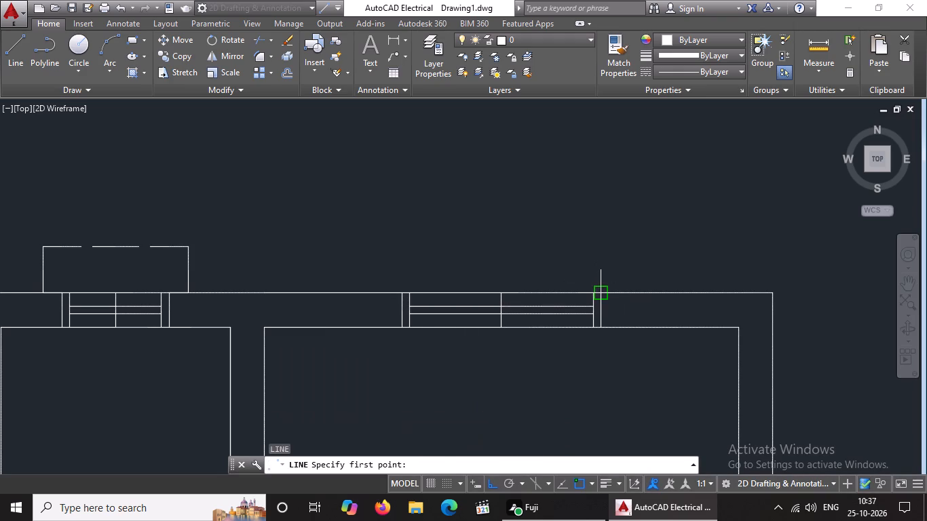
{"action": "left_click", "coordinate": [602, 292]}
{"action": "key", "text": "5"}
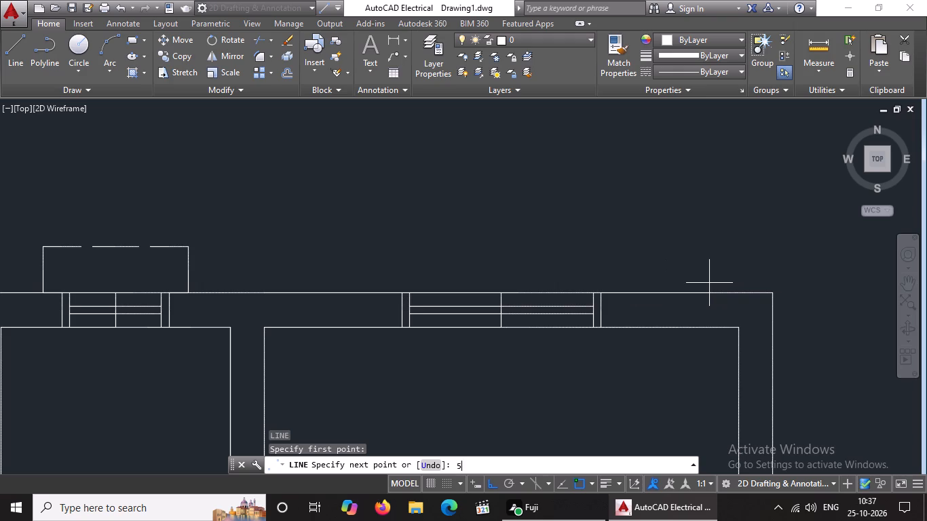
{"action": "key", "text": "shift+quotedbl"}
{"action": "key", "text": "Return"}
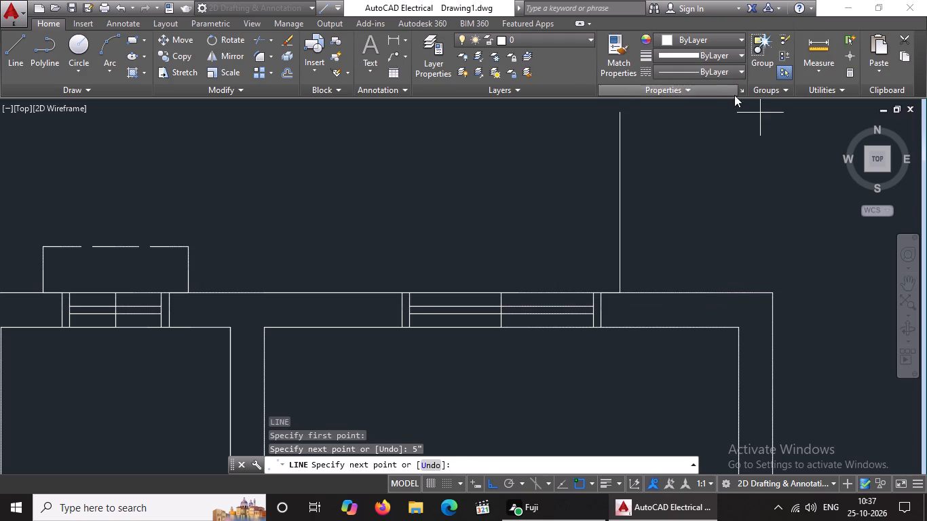
{"action": "type", "text": "1'"}
{"action": "key", "text": "Return"}
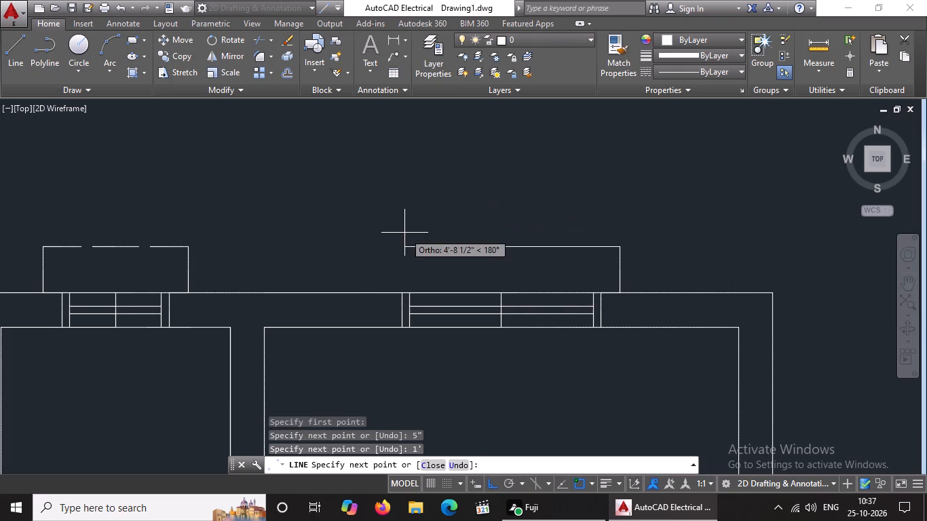
{"action": "key", "text": "Return"}
Draw a line from the window's west outermost side line 5" west along the wall and 1' outward, joining it across to the east line's end.
{"action": "key", "text": "l"}
{"action": "key", "text": "Return"}
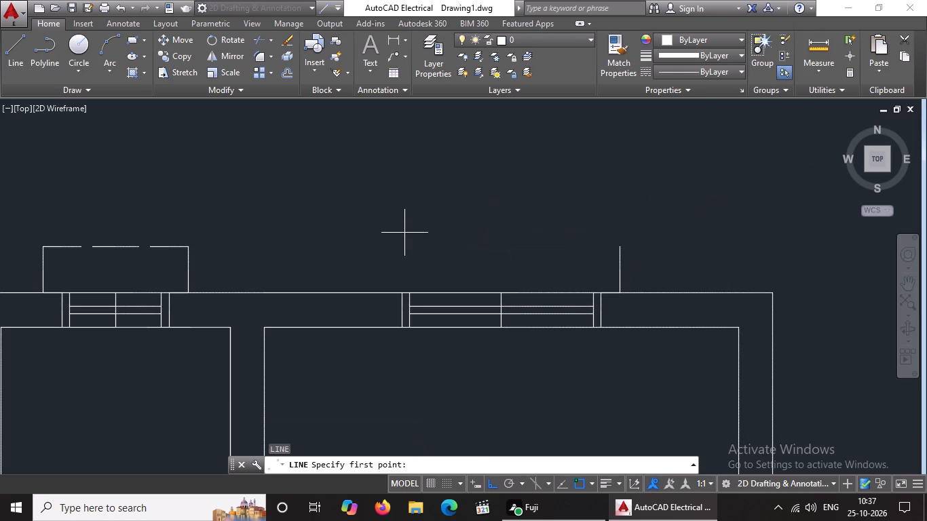
{"action": "left_click", "coordinate": [404, 294]}
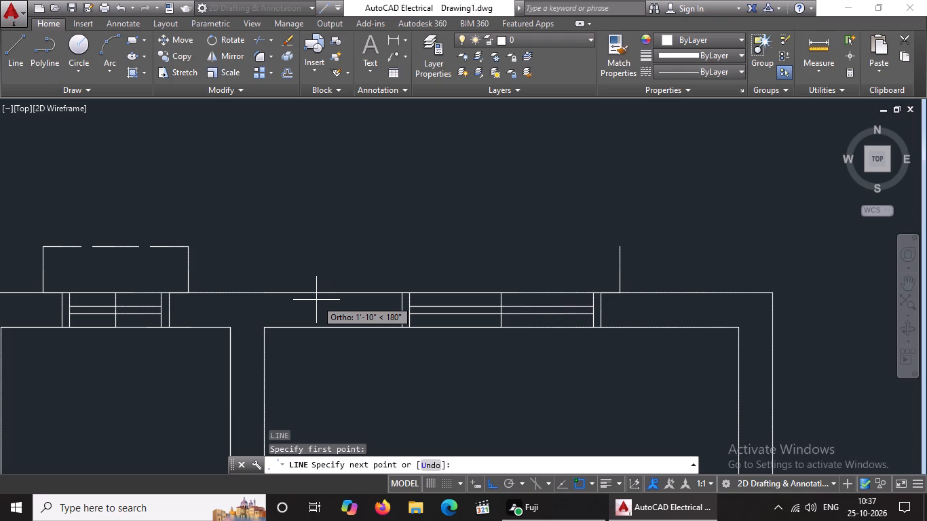
{"action": "type", "text": "5\""}
{"action": "key", "text": "Return"}
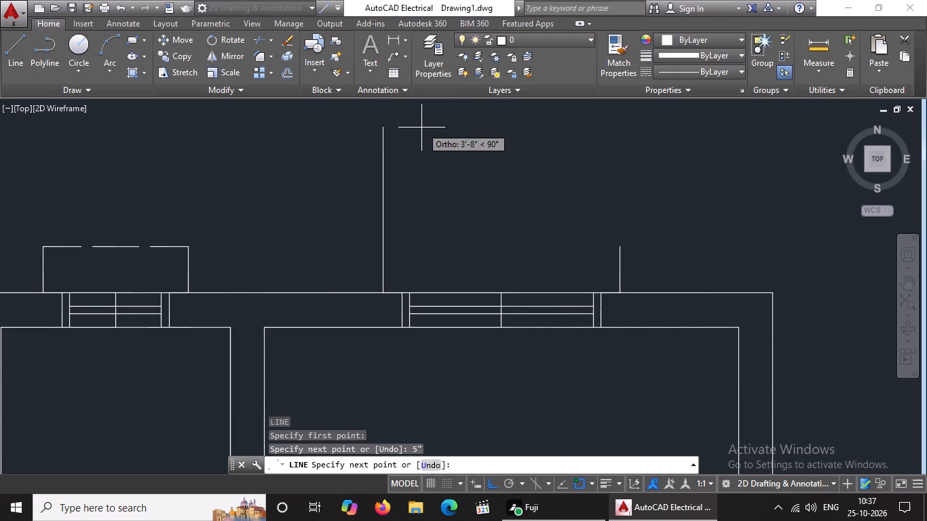
{"action": "key", "text": "1"}
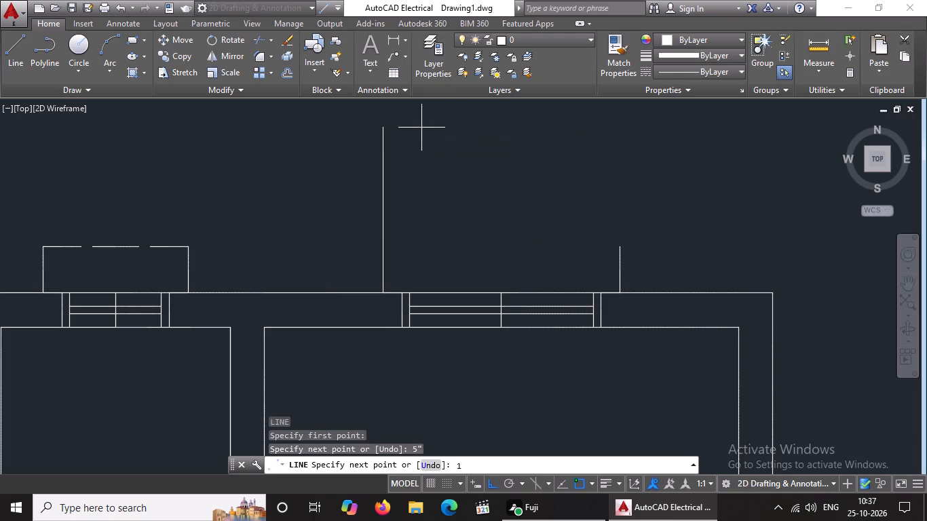
{"action": "key", "text": "apostrophe"}
{"action": "key", "text": "Return"}
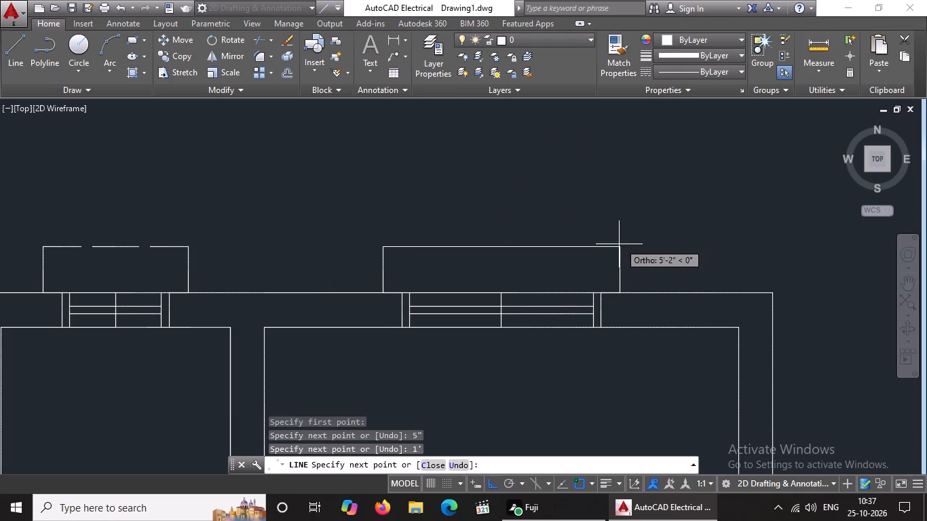
{"action": "left_click_drag", "start_coordinate": [620, 252], "coordinate": [626, 251]}
{"action": "key", "text": "Return"}
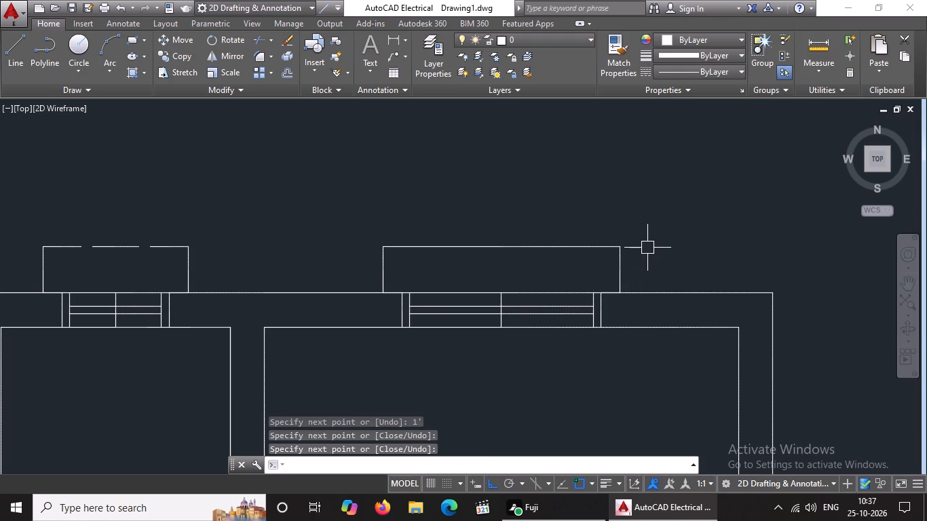
Assign the ACAD_ISO02W100 linetype to the corner bedroom window's projection outline.
{"action": "left_click_drag", "start_coordinate": [299, 204], "coordinate": [310, 206]}
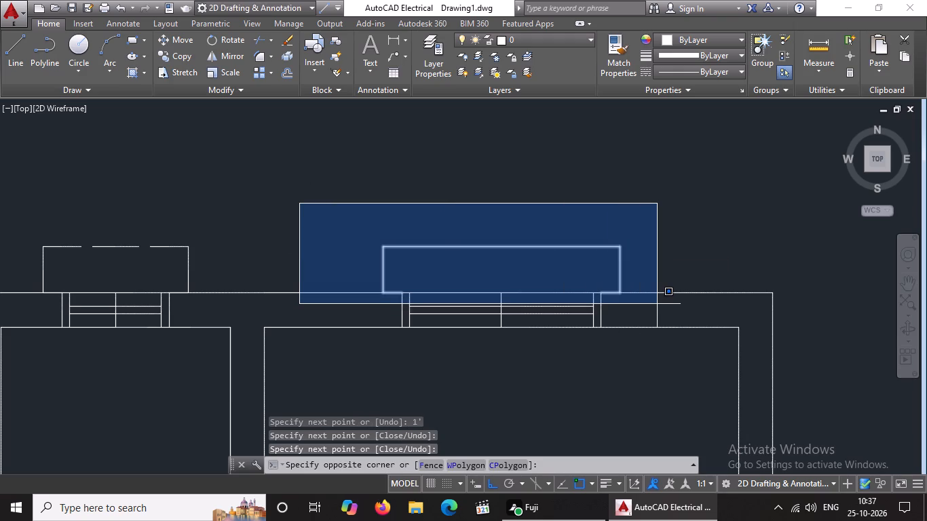
{"action": "left_click", "coordinate": [658, 302]}
{"action": "left_click", "coordinate": [716, 69]}
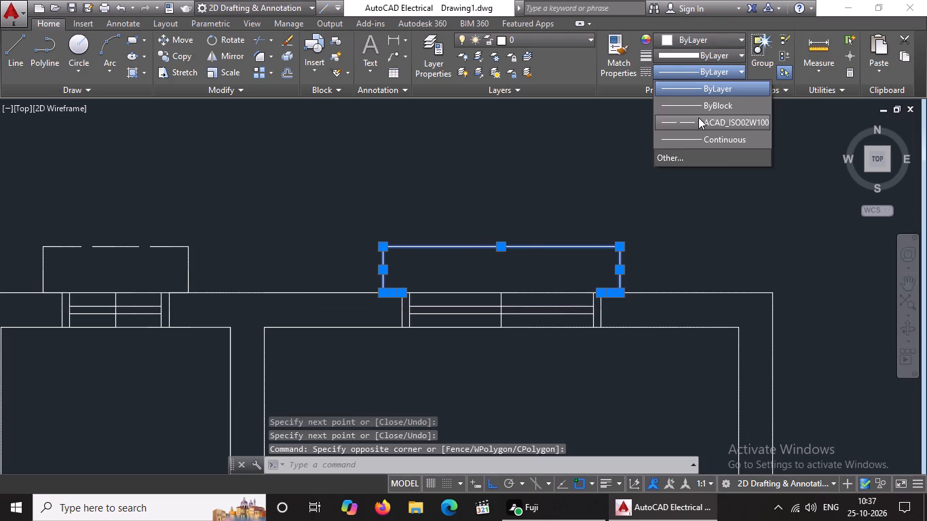
{"action": "left_click", "coordinate": [697, 124]}
Set the linetype scale of the corner bedroom window's projection outline to 2.
{"action": "right_click", "coordinate": [366, 195]}
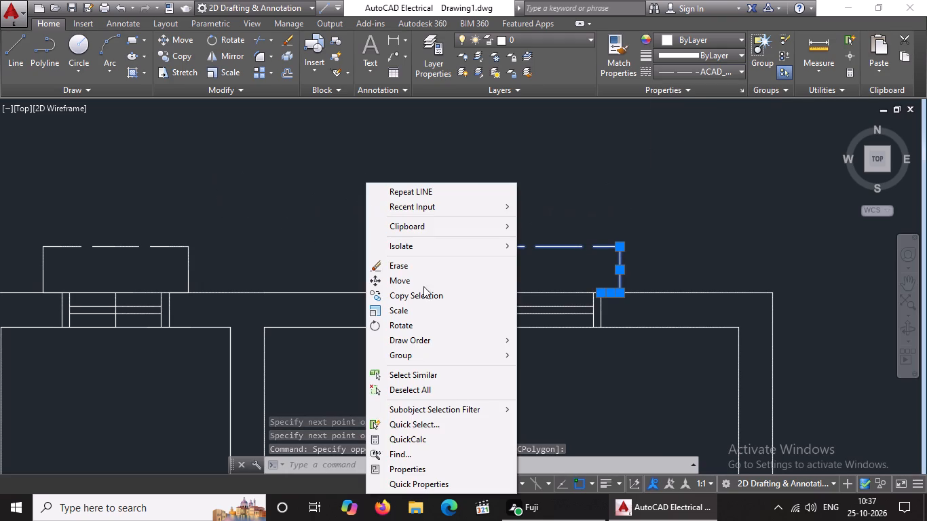
{"action": "left_click", "coordinate": [406, 465]}
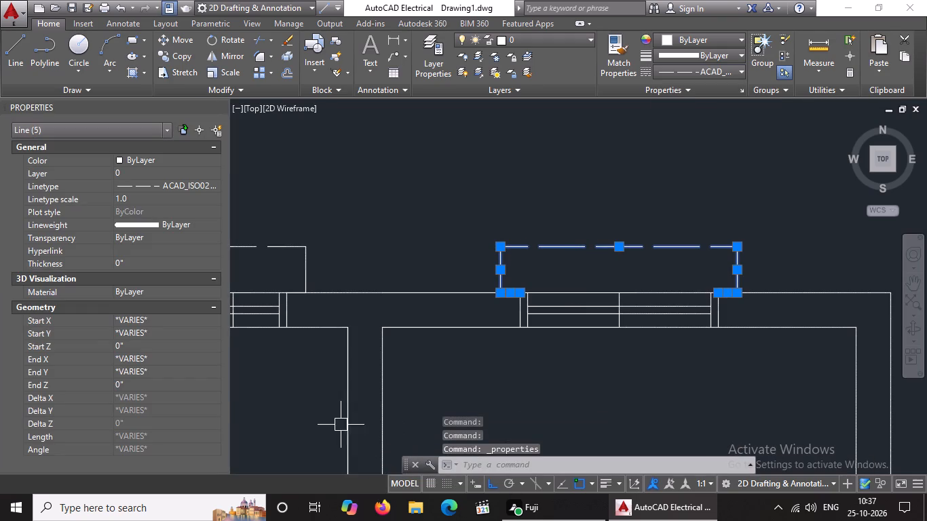
{"action": "left_click", "coordinate": [140, 198]}
{"action": "key", "text": "BackSpace"}
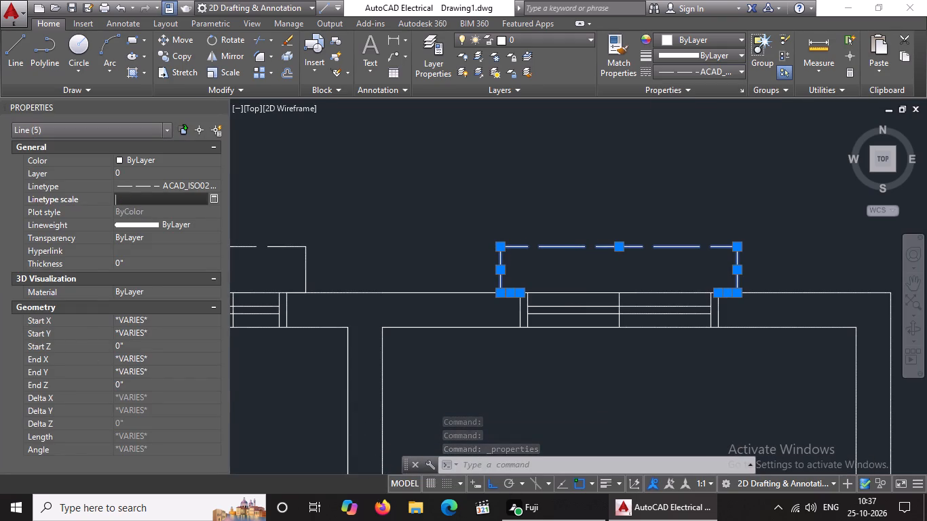
{"action": "key", "text": "2"}
{"action": "key", "text": "Return"}
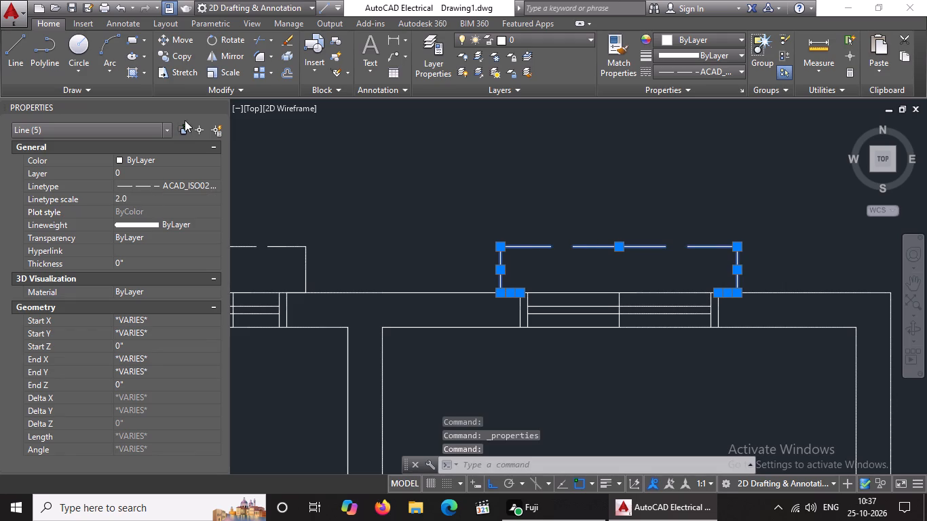
{"action": "left_click", "coordinate": [219, 102]}
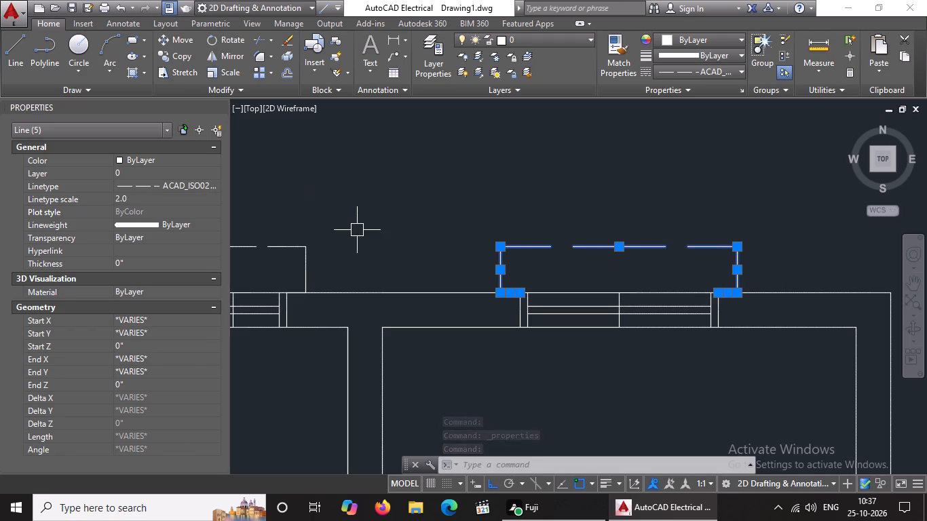
{"action": "scroll", "coordinate": [357, 230], "scroll_direction": "down", "scroll_amount": 4}
{"action": "key", "text": "Escape"}
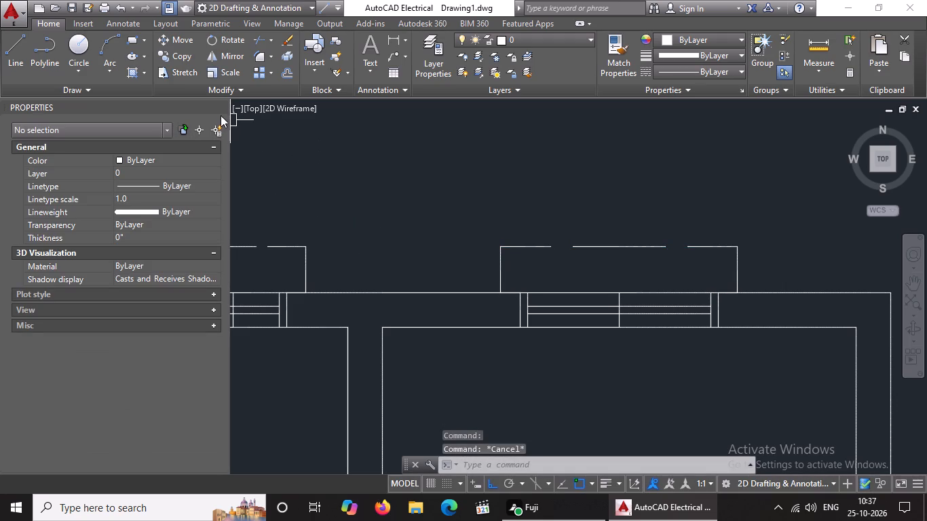
{"action": "left_click", "coordinate": [218, 105]}
{"action": "scroll", "coordinate": [364, 188], "scroll_direction": "down", "scroll_amount": 4}
{"action": "key", "text": "Escape"}
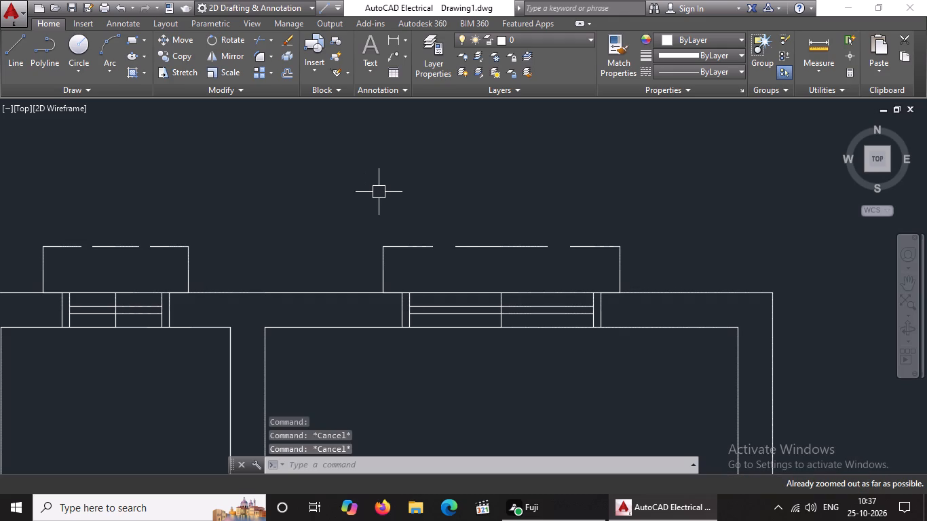
Offset the short midpoint line across the 10'4"X12' bedroom's east outer wall 2' to both sides for the window's side lines.
{"action": "key", "text": "z"}
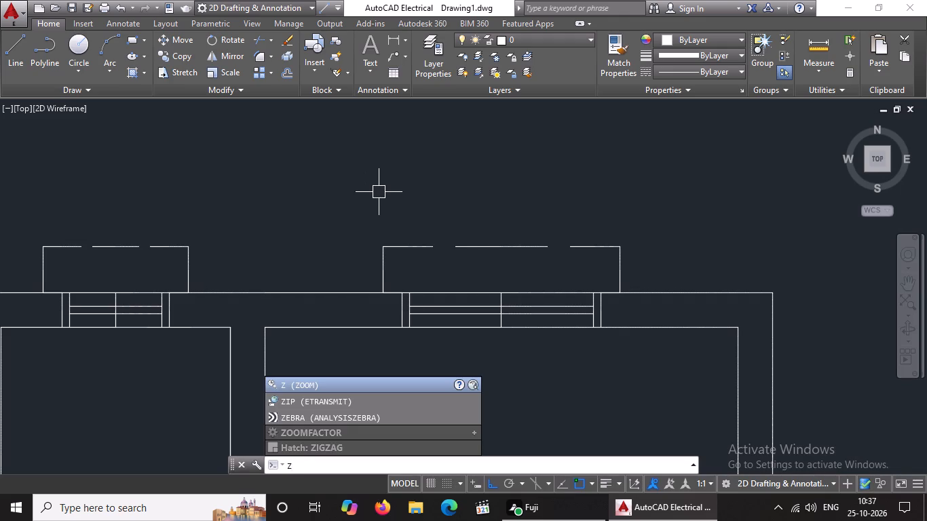
{"action": "key", "text": "Escape"}
{"action": "type", "text": "Z A"}
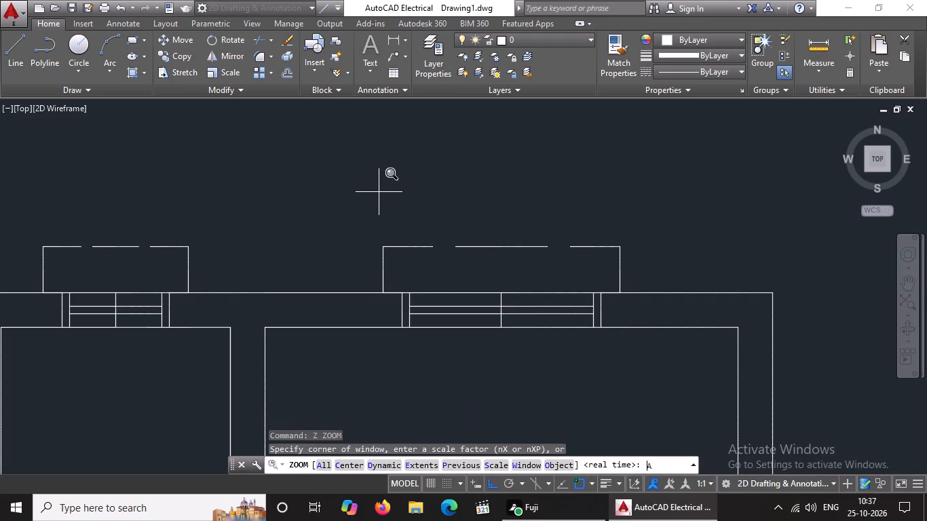
{"action": "key", "text": "space"}
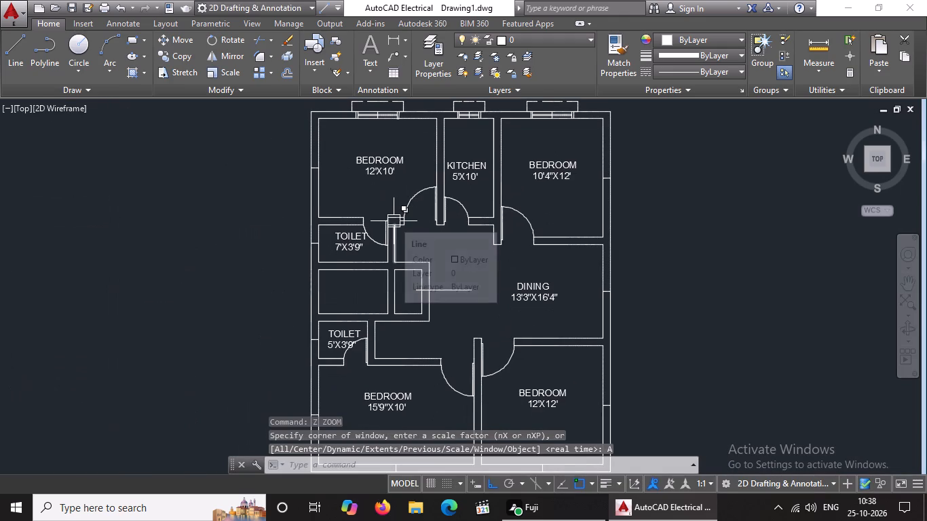
{"action": "middle_click_drag", "start_coordinate": [418, 203], "coordinate": [406, 257]}
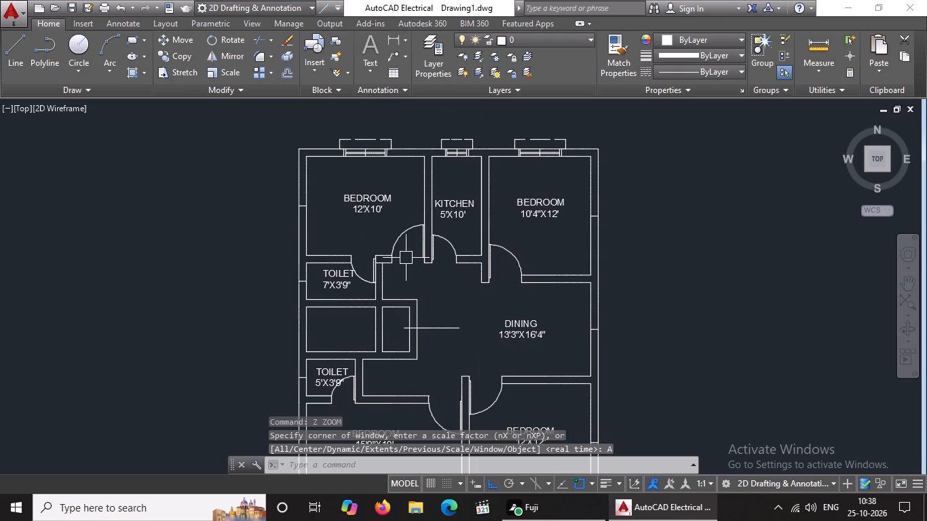
{"action": "key", "text": "Escape"}
{"action": "scroll", "coordinate": [597, 221], "scroll_direction": "up", "scroll_amount": 2}
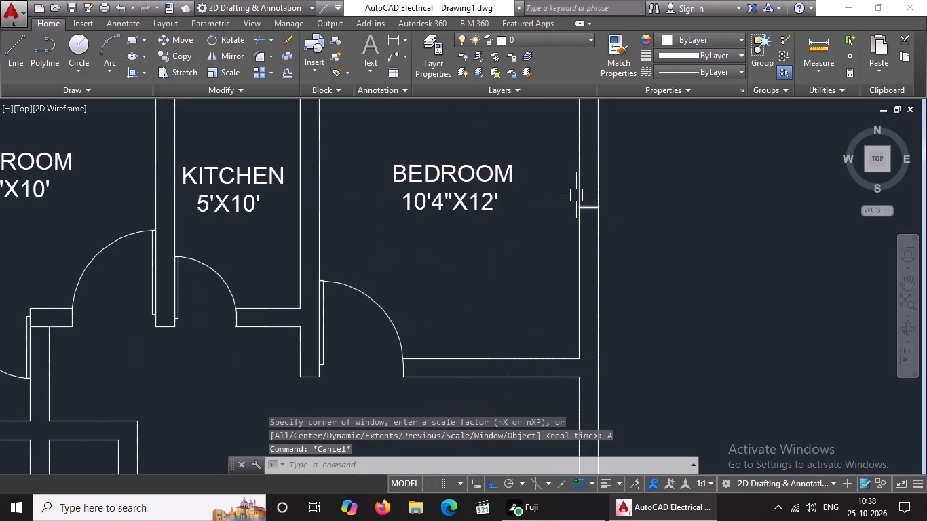
{"action": "scroll", "coordinate": [575, 195], "scroll_direction": "down", "scroll_amount": 3}
{"action": "middle_click_drag", "start_coordinate": [547, 204], "coordinate": [556, 269]}
{"action": "scroll", "coordinate": [587, 265], "scroll_direction": "up", "scroll_amount": 2}
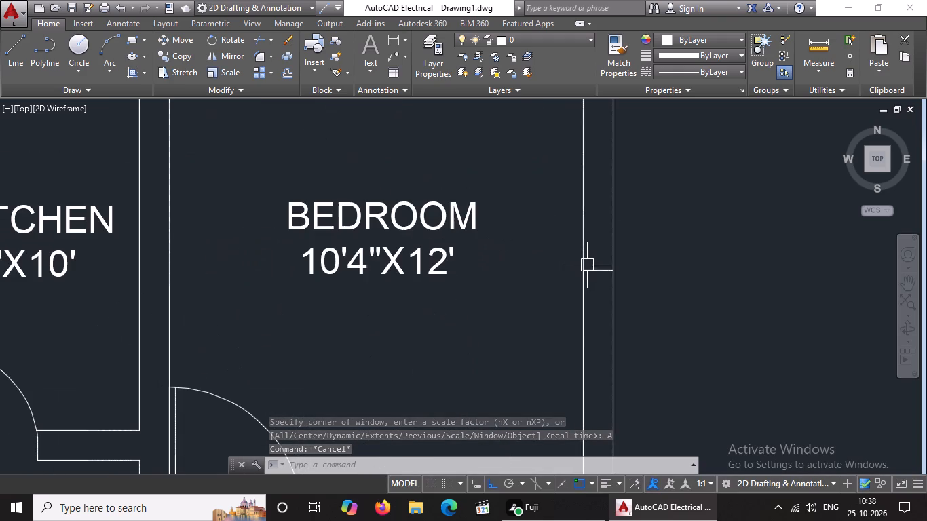
{"action": "key", "text": "Escape"}
{"action": "key", "text": "o"}
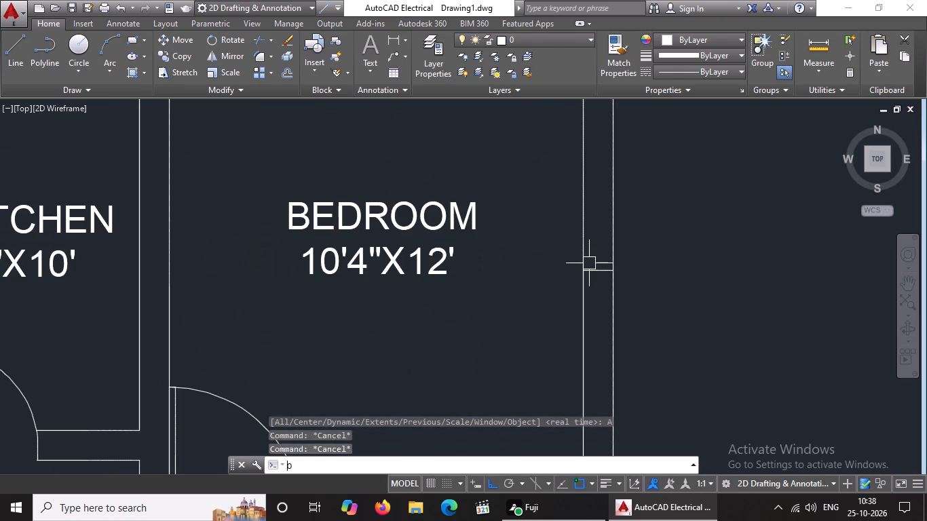
{"action": "key", "text": "Return"}
{"action": "type", "text": "2'"}
{"action": "key", "text": "Return"}
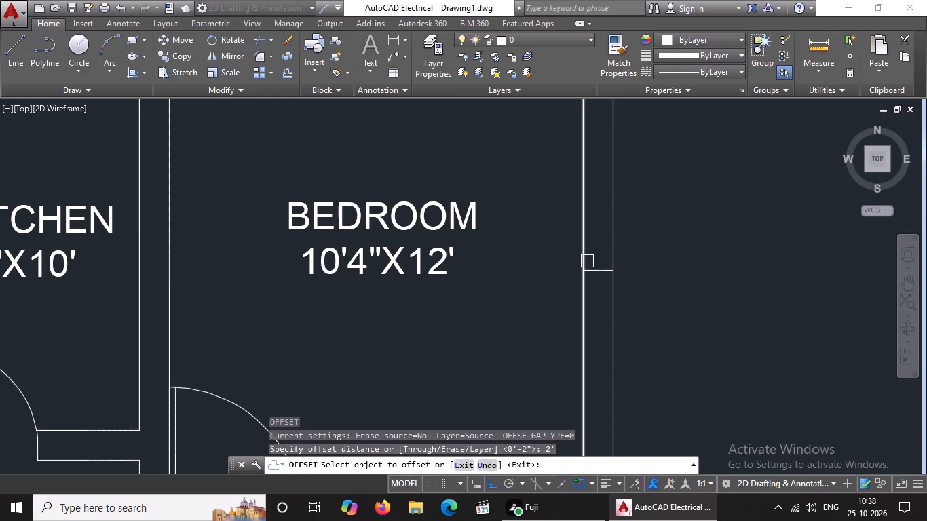
{"action": "left_click", "coordinate": [597, 267]}
{"action": "left_click", "coordinate": [598, 225]}
{"action": "left_click_drag", "start_coordinate": [603, 272], "coordinate": [604, 281]}
{"action": "left_click", "coordinate": [605, 330]}
{"action": "key", "text": "Escape"}
Draw a vertical centre line through the 10'4"X12' bedroom's east window, between the midpoints of its two side lines.
{"action": "key", "text": "l"}
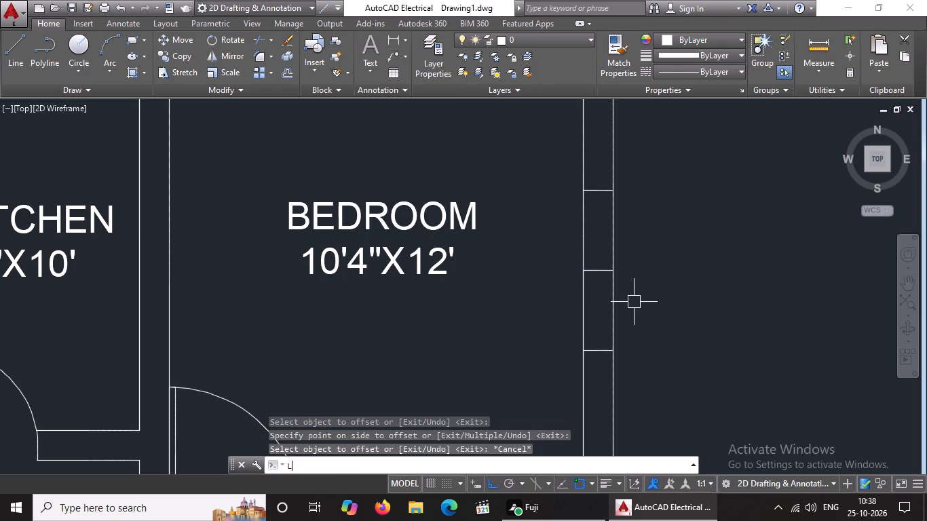
{"action": "key", "text": "Return"}
{"action": "left_click", "coordinate": [599, 191]}
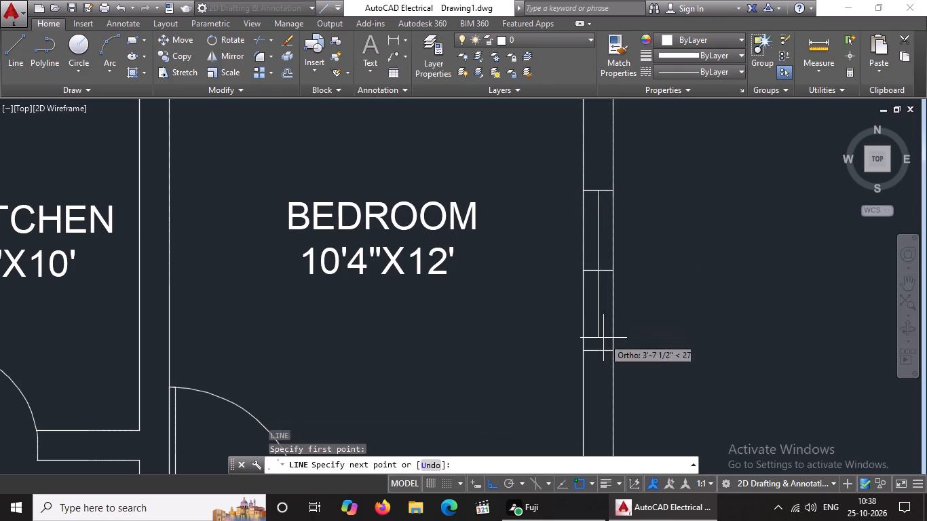
{"action": "left_click", "coordinate": [600, 351]}
{"action": "key", "text": "Escape"}
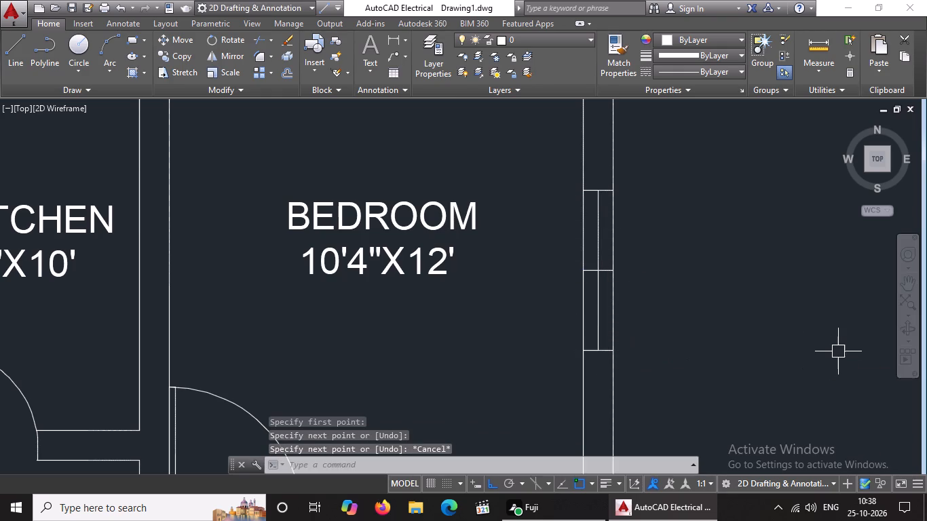
Offset the east window's vertical centre line 1" to both sides, towards the inner and outer wall faces.
{"action": "key", "text": "o"}
{"action": "key", "text": "Return"}
{"action": "key", "text": "1"}
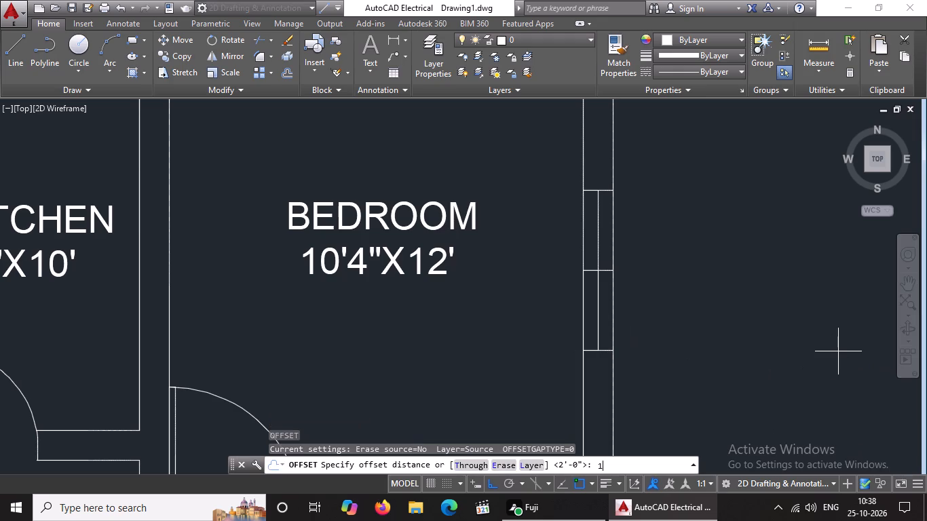
{"action": "key", "text": "shift+quotedbl"}
{"action": "key", "text": "Return"}
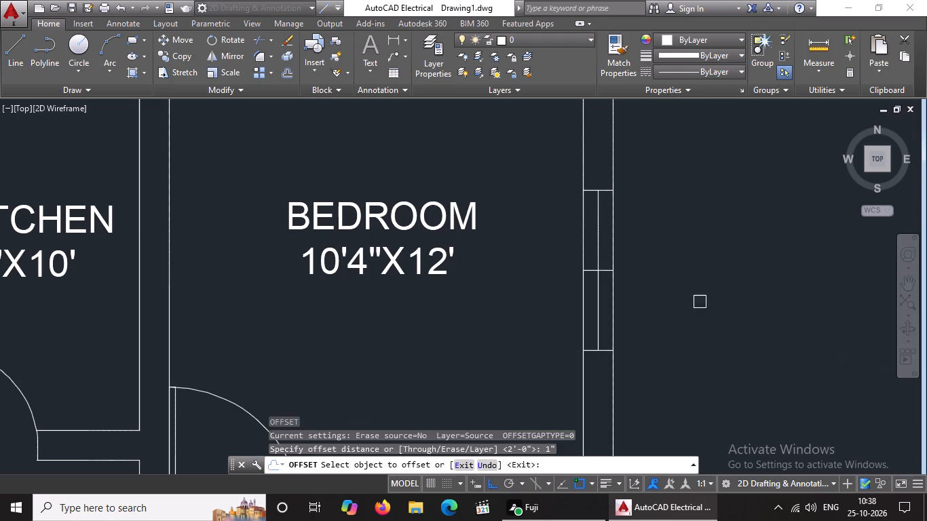
{"action": "left_click_drag", "start_coordinate": [594, 304], "coordinate": [583, 308]}
{"action": "left_click", "coordinate": [547, 325]}
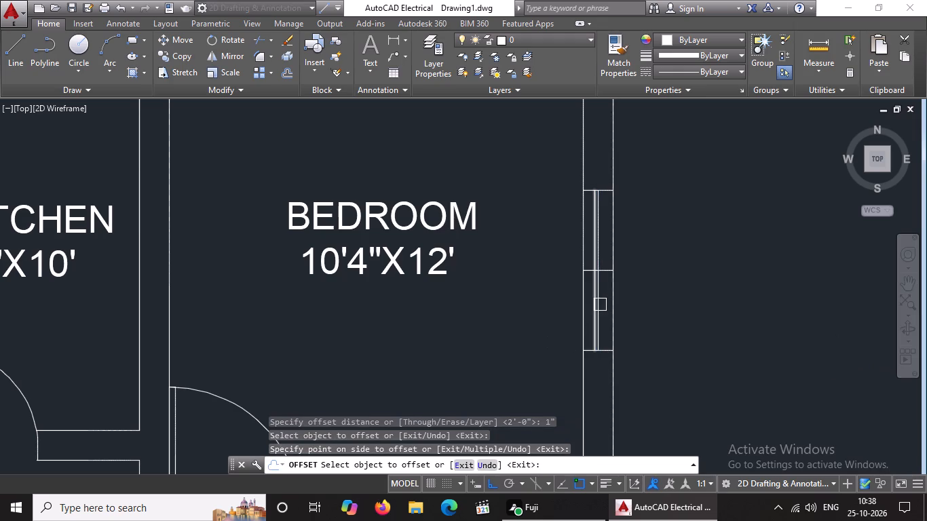
{"action": "scroll", "coordinate": [603, 303], "scroll_direction": "up", "scroll_amount": 2}
{"action": "left_click_drag", "start_coordinate": [590, 309], "coordinate": [599, 307]}
{"action": "left_click", "coordinate": [635, 303]}
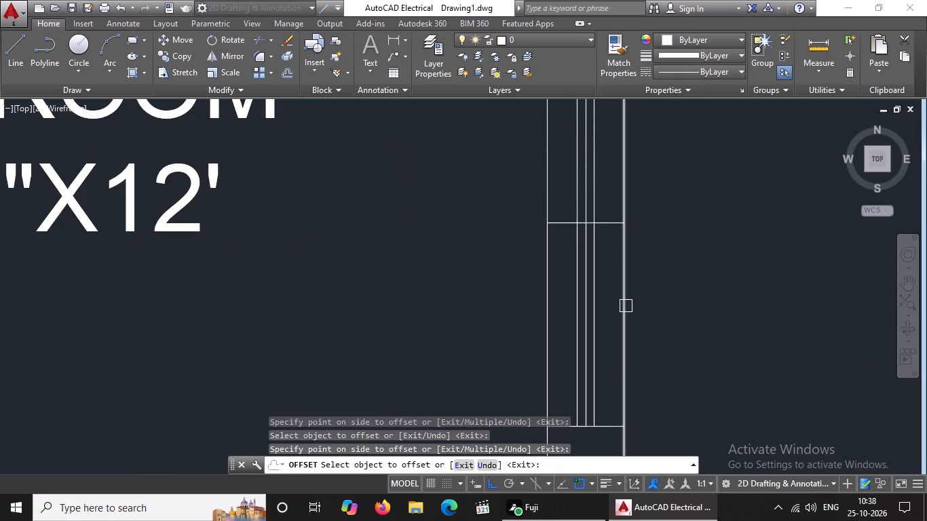
Delete the vertical centre line of the 10'4"X12' bedroom's east window, keeping its two offset lines.
{"action": "key", "text": "Escape"}
{"action": "left_click", "coordinate": [586, 318]}
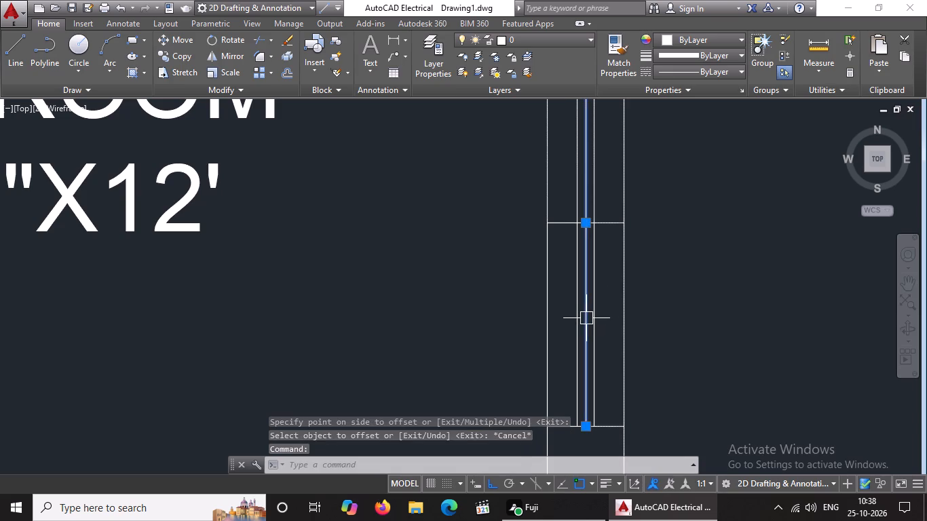
{"action": "key", "text": "Delete"}
{"action": "key", "text": "Insert"}
{"action": "key", "text": "Delete"}
{"action": "scroll", "coordinate": [597, 313], "scroll_direction": "down", "scroll_amount": 5}
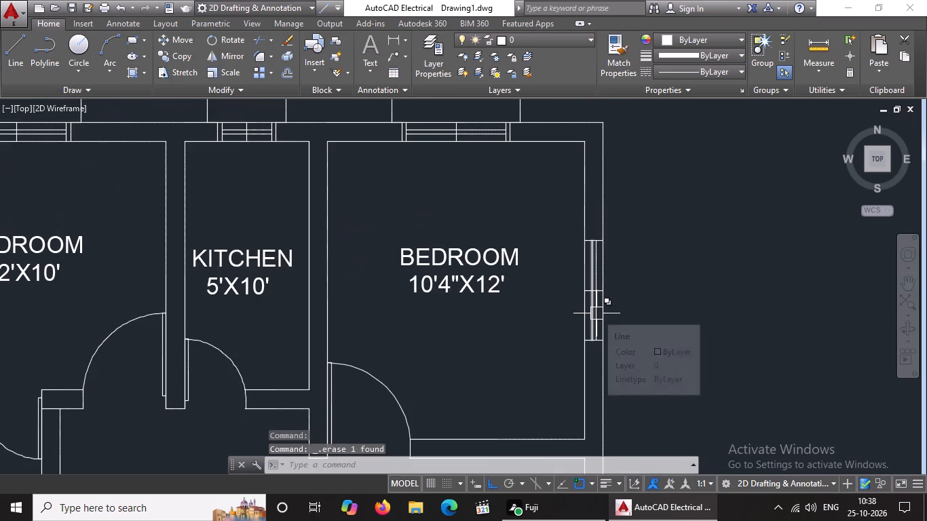
{"action": "key", "text": "Escape"}
Offset the east window's two side lines 2" outwards, away from the window, to form the frame lines.
{"action": "key", "text": "o"}
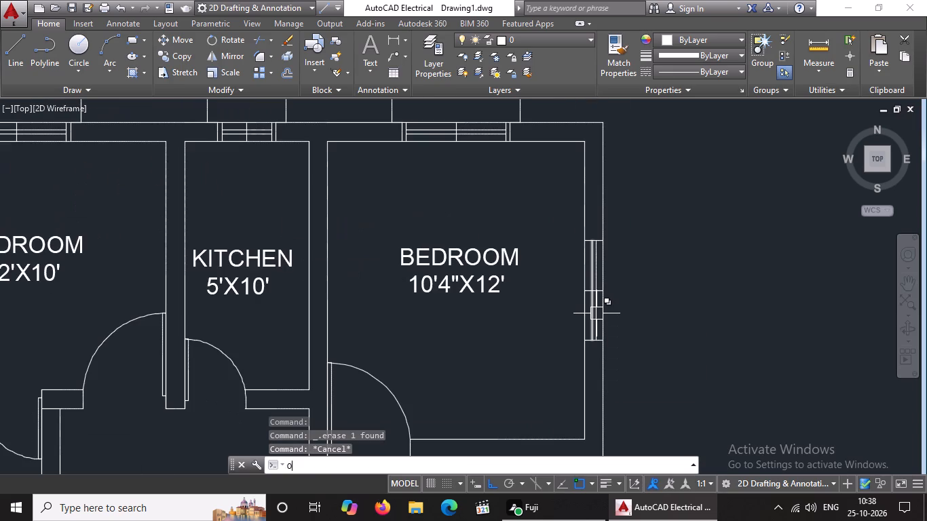
{"action": "key", "text": "Return"}
{"action": "key", "text": "2"}
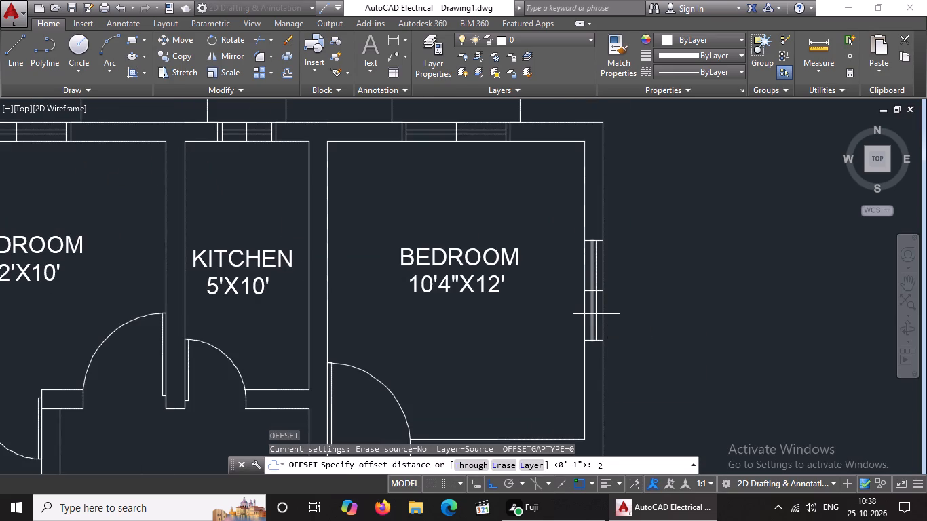
{"action": "key", "text": "shift+quotedbl"}
{"action": "key", "text": "Return"}
{"action": "scroll", "coordinate": [592, 226], "scroll_direction": "up", "scroll_amount": 2}
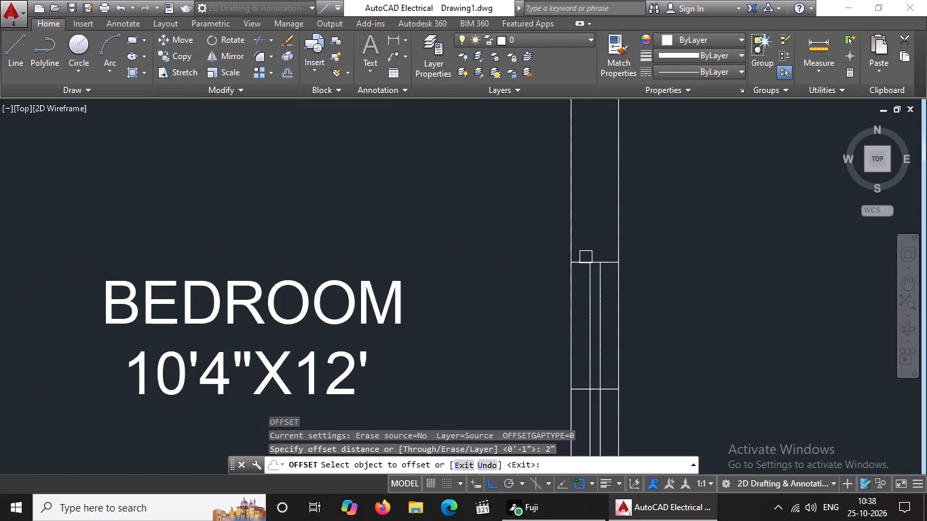
{"action": "left_click", "coordinate": [582, 262]}
{"action": "left_click", "coordinate": [587, 234]}
{"action": "scroll", "coordinate": [601, 227], "scroll_direction": "down", "scroll_amount": 5}
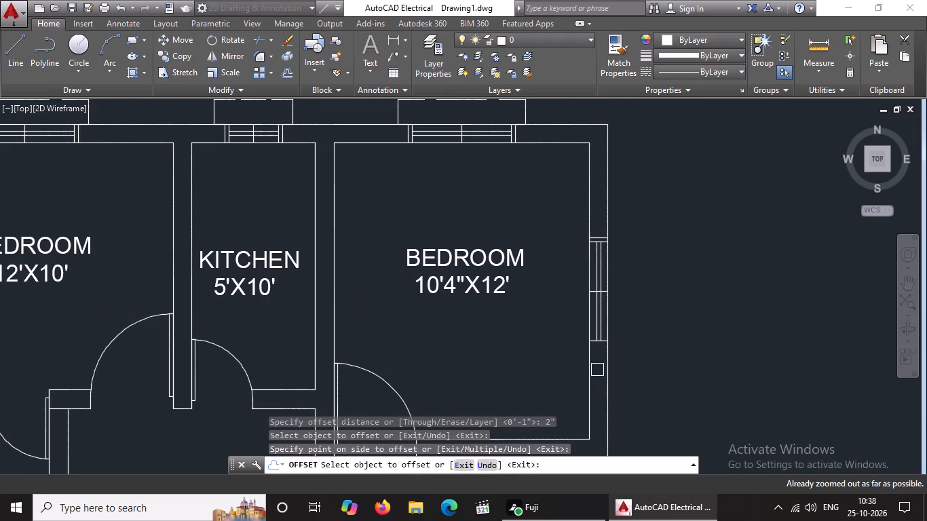
{"action": "scroll", "coordinate": [595, 355], "scroll_direction": "up", "scroll_amount": 4}
{"action": "left_click", "coordinate": [589, 333]}
{"action": "left_click", "coordinate": [574, 400]}
{"action": "scroll", "coordinate": [625, 381], "scroll_direction": "down", "scroll_amount": 4}
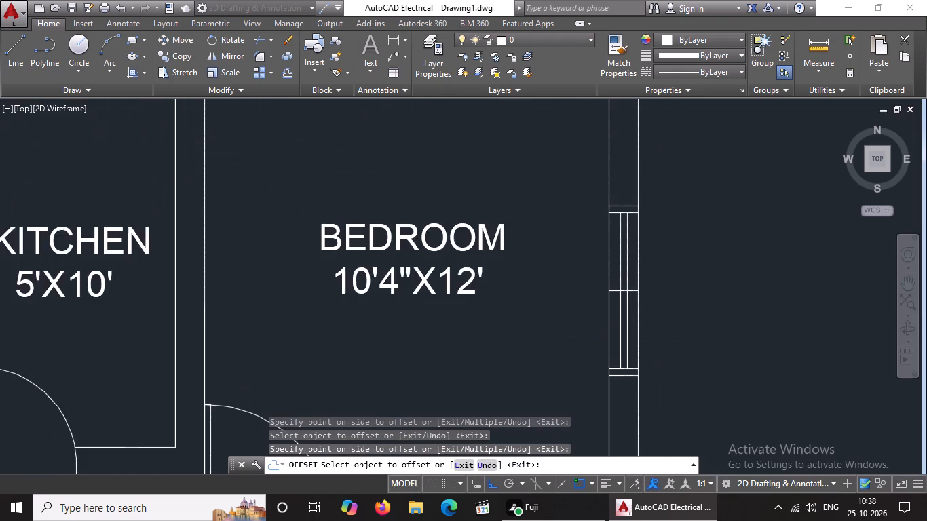
{"action": "scroll", "coordinate": [626, 381], "scroll_direction": "down", "scroll_amount": 4}
{"action": "key", "text": "Escape"}
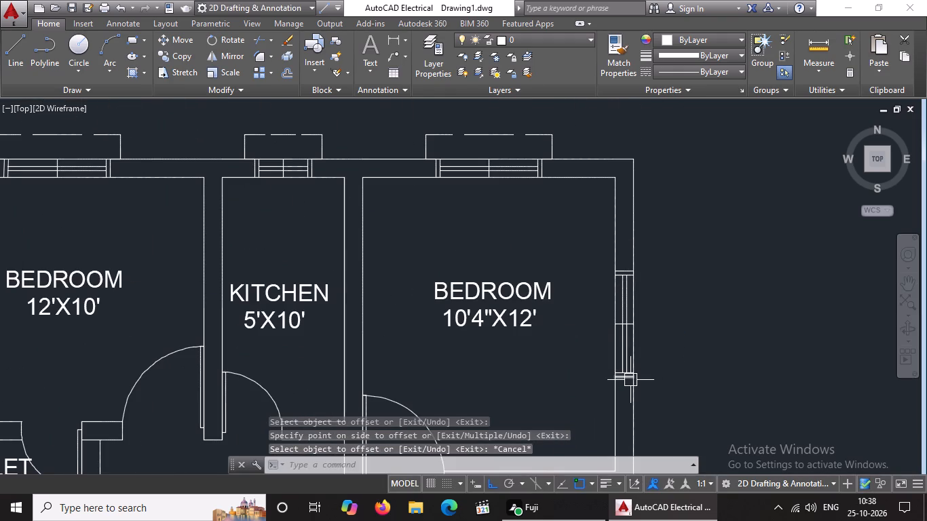
Draw lines from the outer corner of the east window's north frame, 5" north along the wall and 1' outwards.
{"action": "key", "text": "l"}
{"action": "key", "text": "Return"}
{"action": "left_click", "coordinate": [631, 269]}
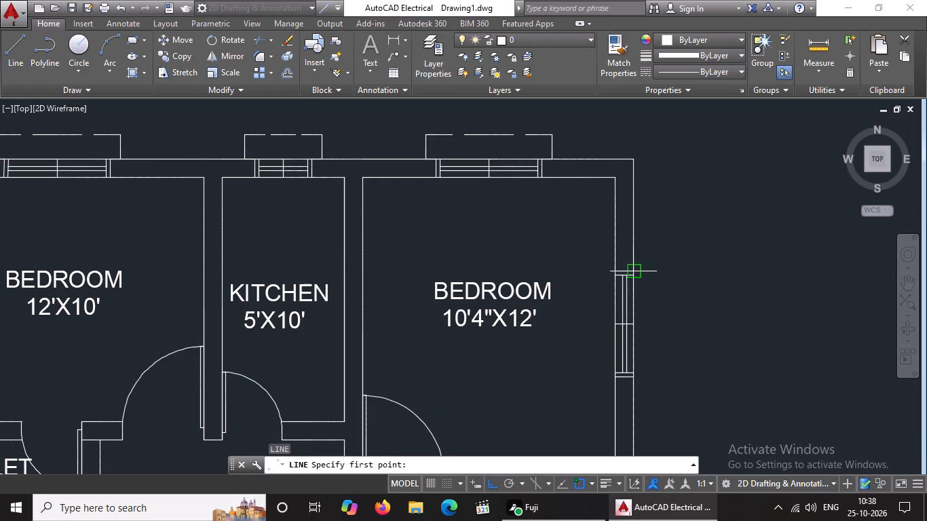
{"action": "key", "text": "5"}
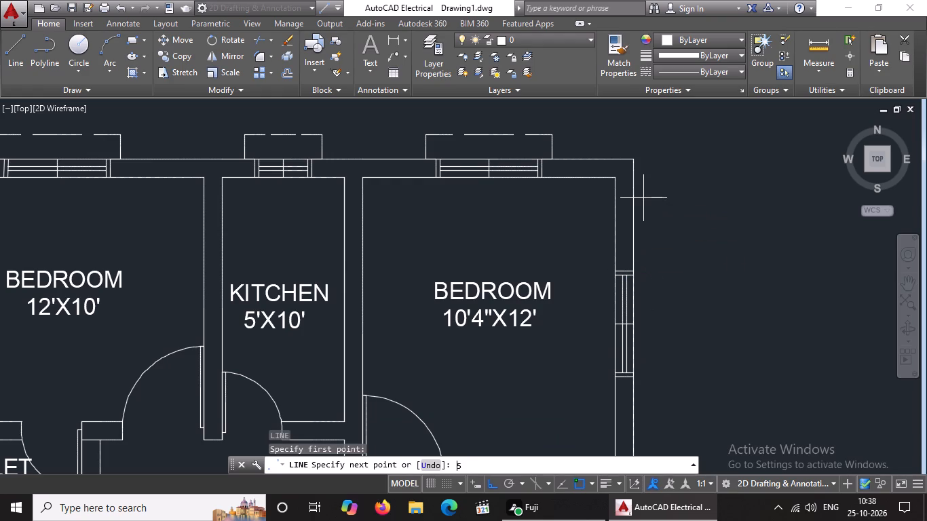
{"action": "key", "text": "shift+quotedbl"}
{"action": "key", "text": "Return"}
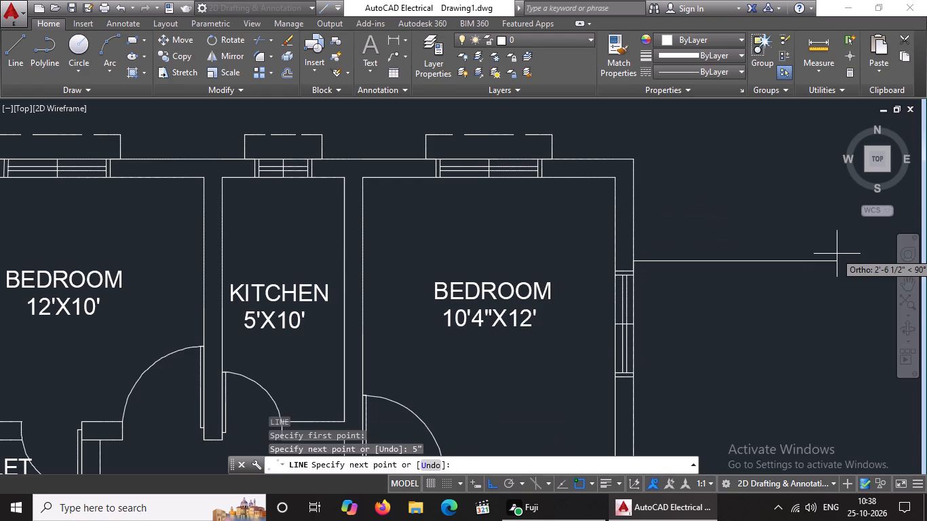
{"action": "key", "text": "1"}
{"action": "key", "text": "apostrophe"}
{"action": "key", "text": "Return"}
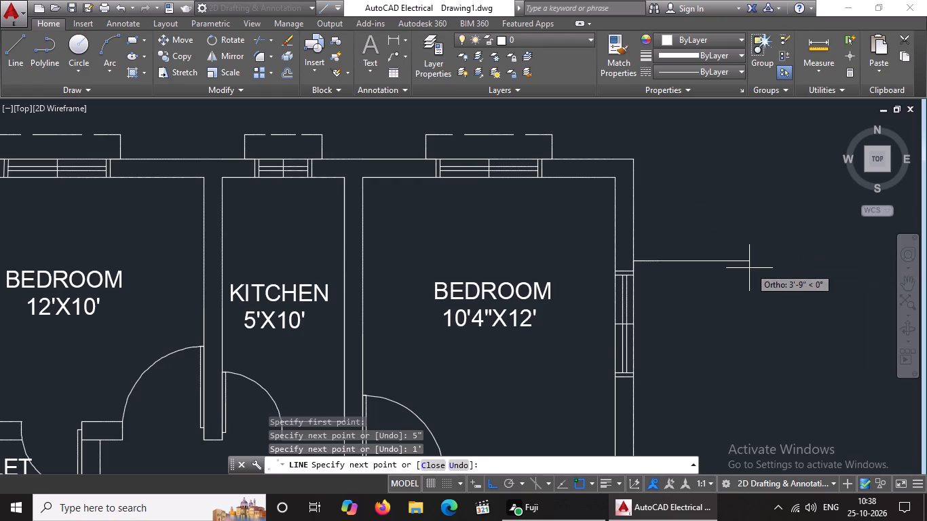
{"action": "key", "text": "Return"}
Draw lines from the east window's south frame corner 5" south and 1' outwards, closing onto the end of the north projection line.
{"action": "left_click", "coordinate": [10, 58]}
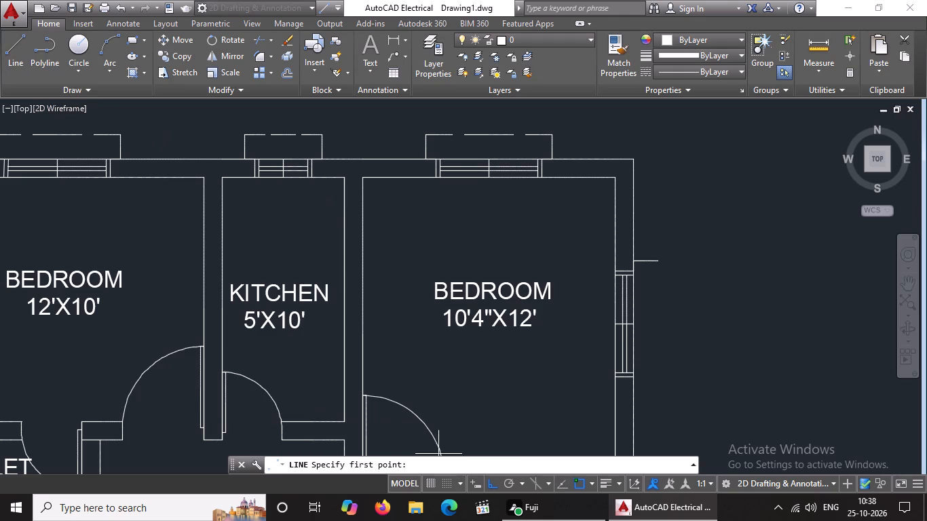
{"action": "scroll", "coordinate": [626, 394], "scroll_direction": "up", "scroll_amount": 3}
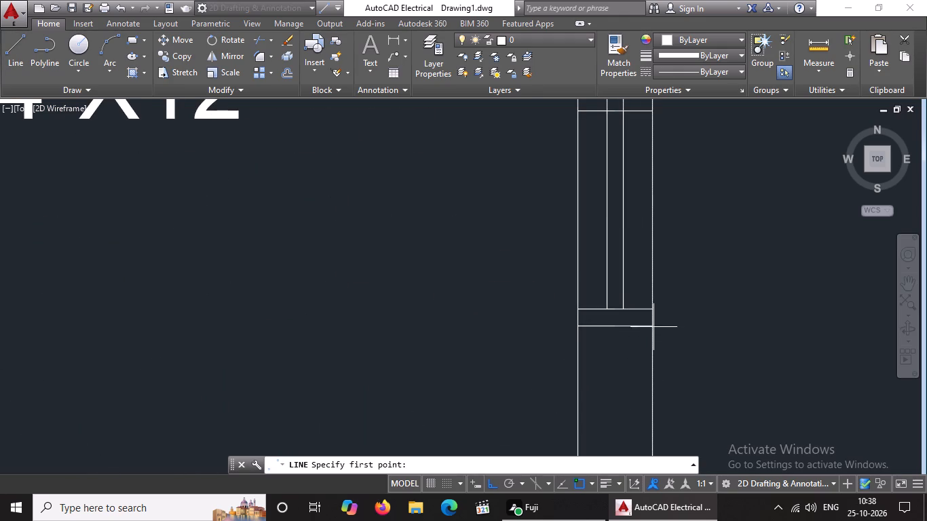
{"action": "left_click", "coordinate": [651, 328]}
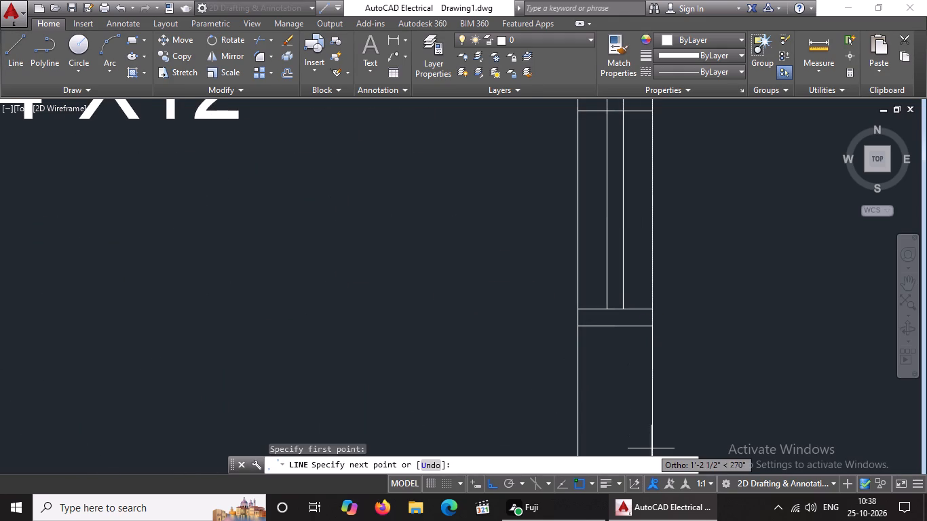
{"action": "key", "text": "5"}
{"action": "key", "text": "shift+quotedbl"}
{"action": "key", "text": "Return"}
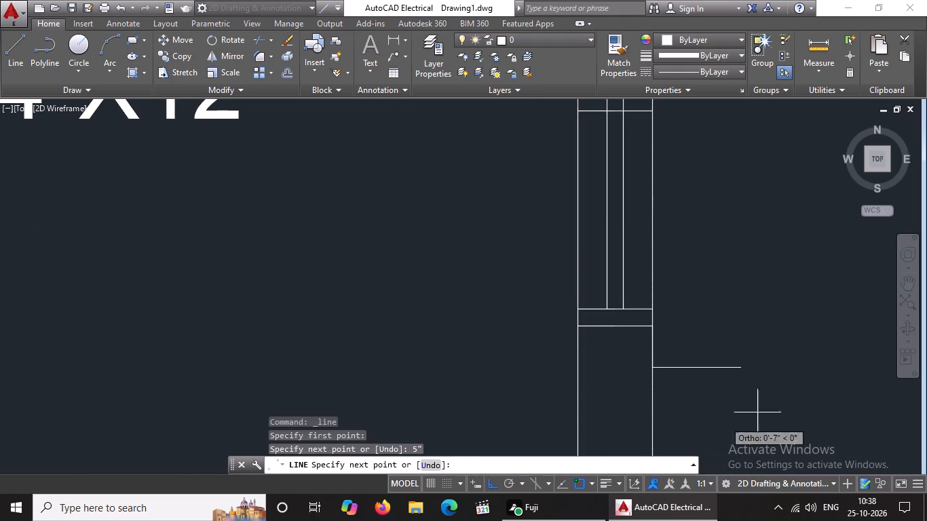
{"action": "scroll", "coordinate": [725, 347], "scroll_direction": "down", "scroll_amount": 4}
{"action": "key", "text": "1"}
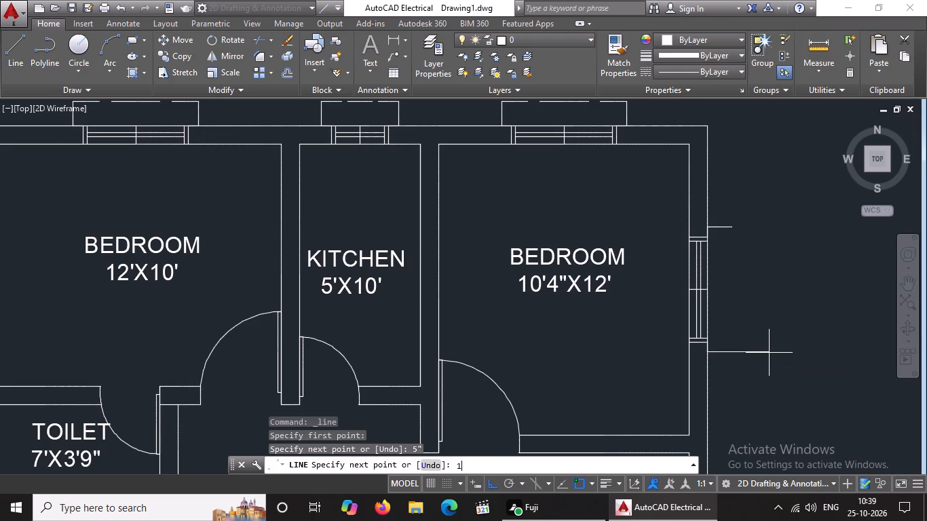
{"action": "key", "text": "apostrophe"}
{"action": "key", "text": "Return"}
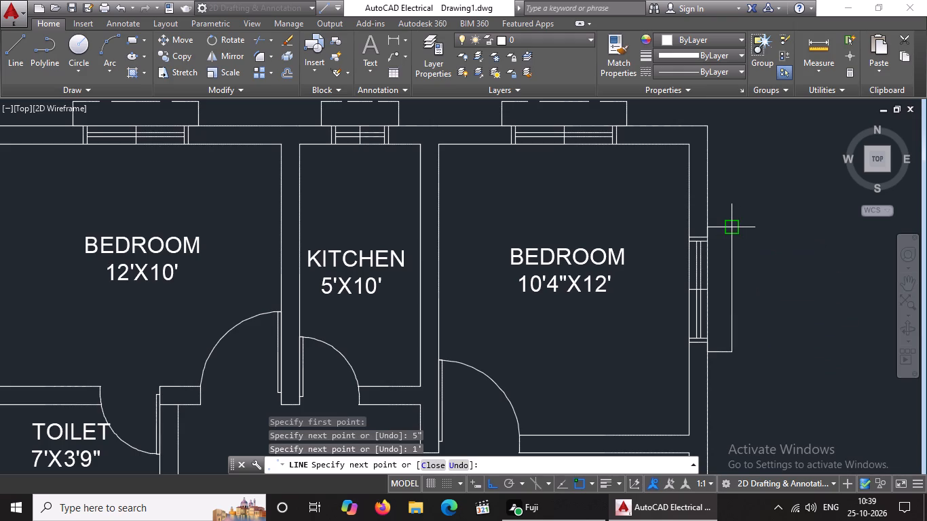
{"action": "left_click", "coordinate": [734, 232]}
{"action": "key", "text": "Return"}
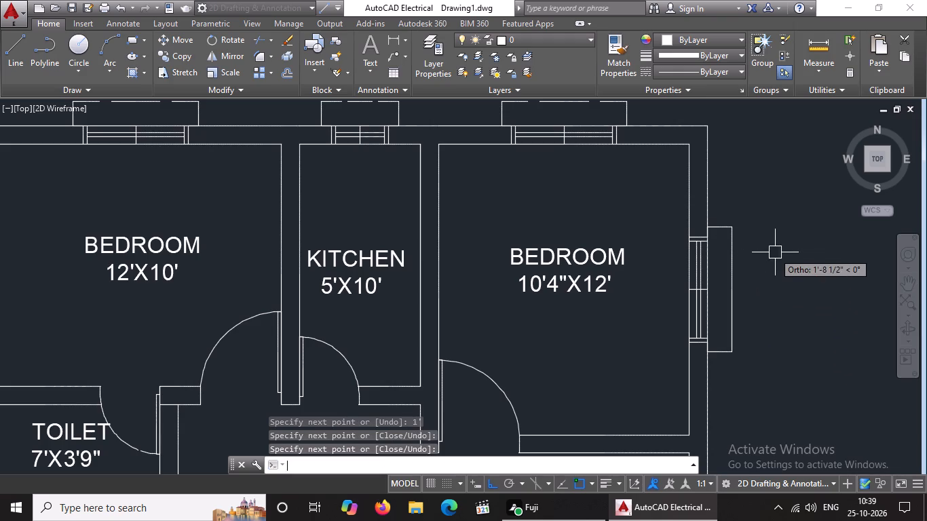
Assign the ACAD_ISO02W100 linetype to the east window's projection outline.
{"action": "scroll", "coordinate": [759, 256], "scroll_direction": "down", "scroll_amount": 4}
{"action": "scroll", "coordinate": [759, 257], "scroll_direction": "up", "scroll_amount": 2}
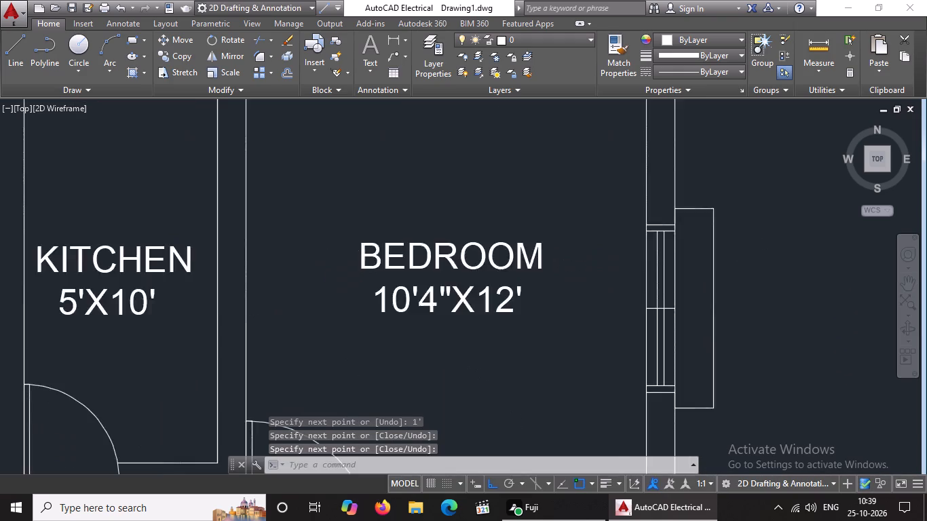
{"action": "left_click_drag", "start_coordinate": [609, 157], "coordinate": [614, 166]}
{"action": "scroll", "coordinate": [751, 289], "scroll_direction": "down", "scroll_amount": 4}
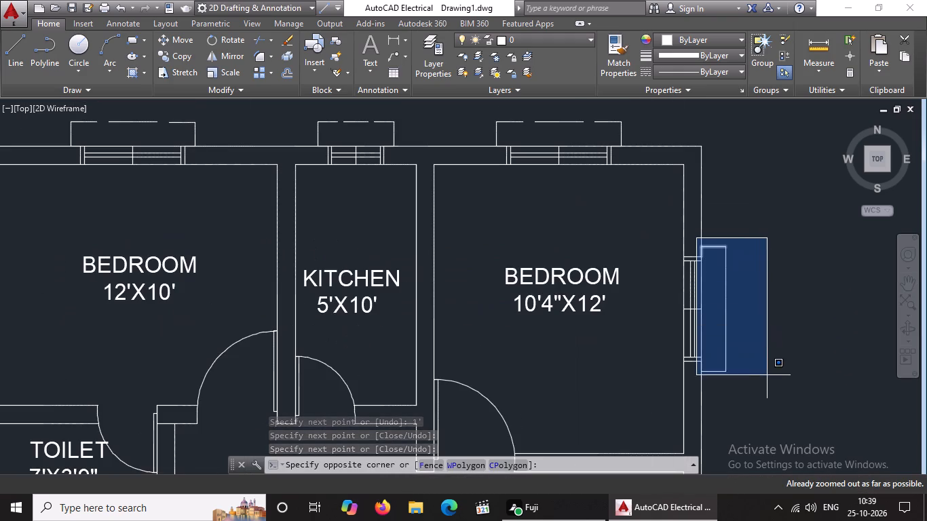
{"action": "left_click", "coordinate": [768, 383]}
{"action": "left_click", "coordinate": [717, 75]}
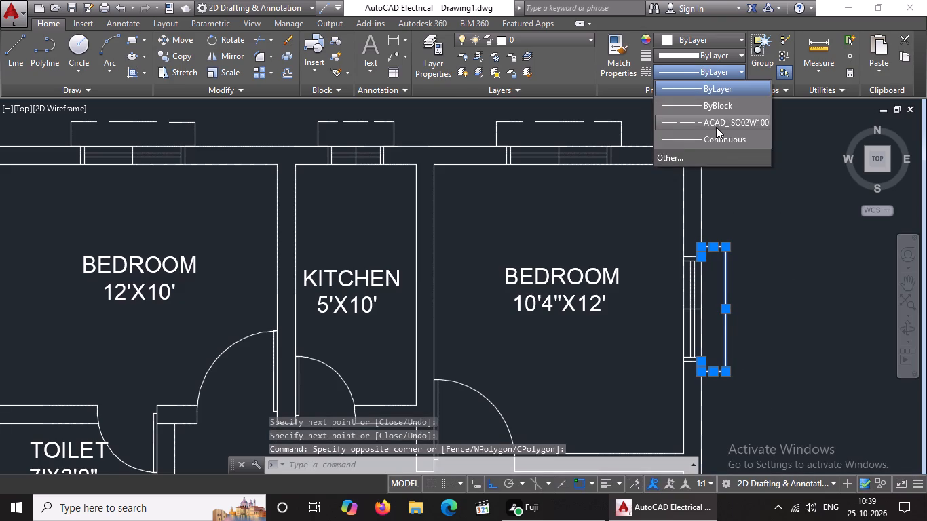
{"action": "left_click", "coordinate": [715, 123]}
Set the linetype scale of the east window's projection outline to 2.
{"action": "right_click", "coordinate": [627, 240]}
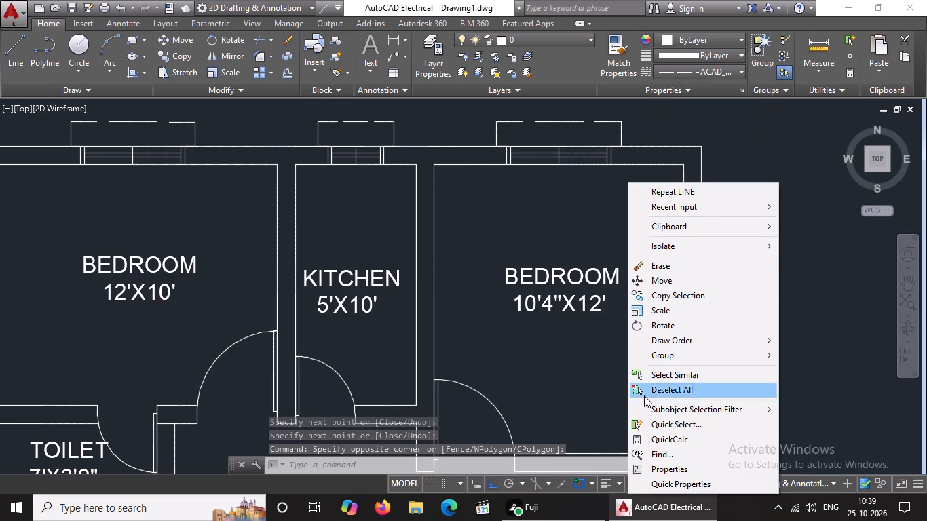
{"action": "left_click", "coordinate": [690, 465]}
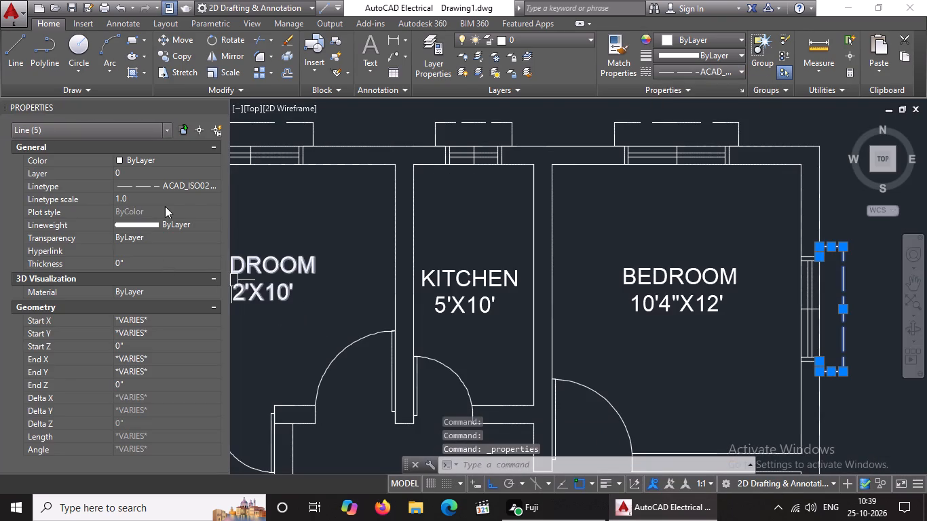
{"action": "left_click", "coordinate": [160, 199]}
{"action": "key", "text": "BackSpace"}
{"action": "key", "text": "BackSpace"}
{"action": "key", "text": "BackSpace"}
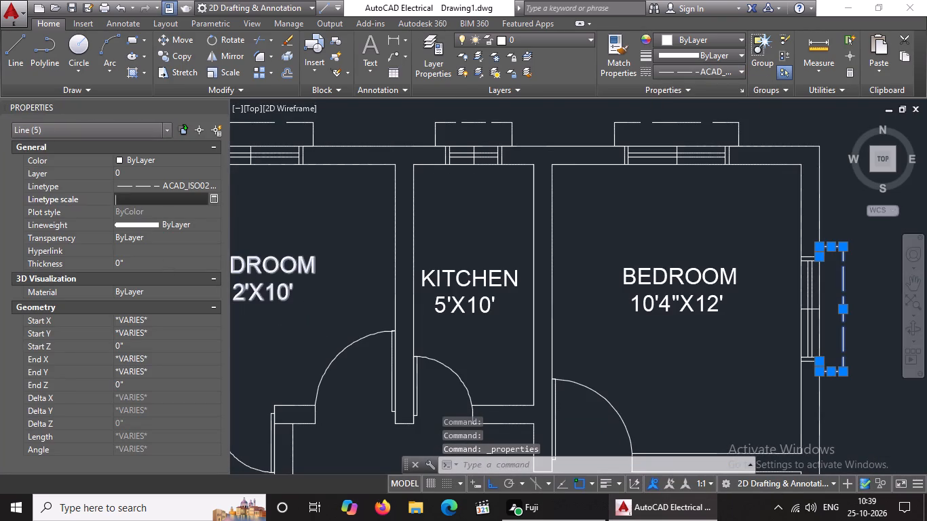
{"action": "key", "text": "2"}
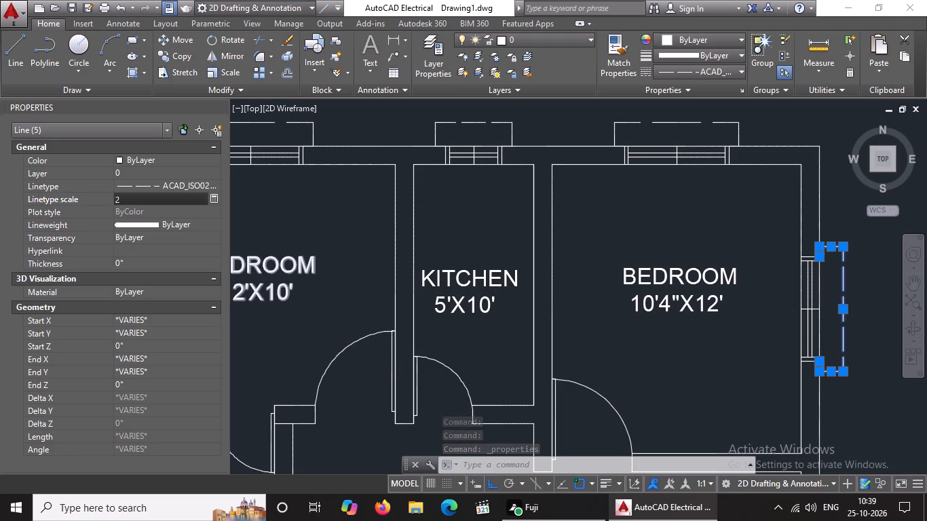
{"action": "key", "text": "Return"}
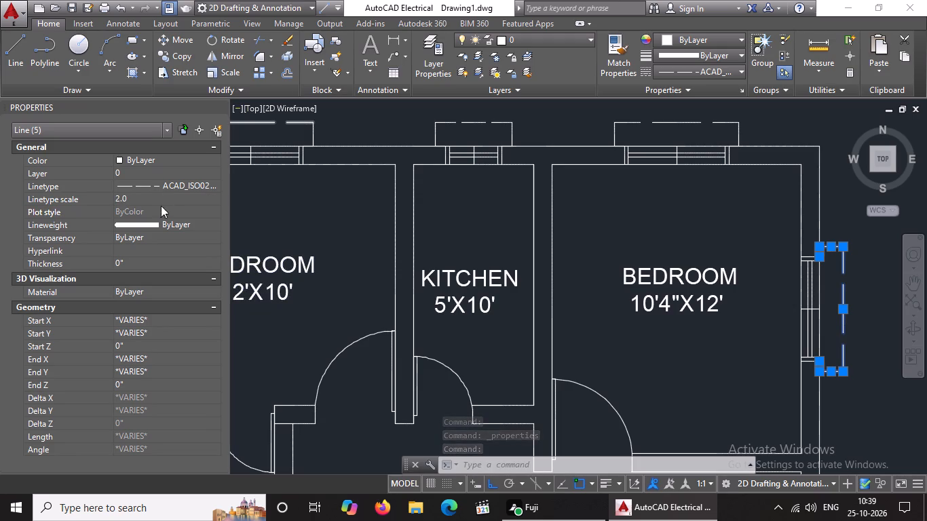
{"action": "left_click", "coordinate": [218, 107]}
{"action": "scroll", "coordinate": [429, 242], "scroll_direction": "down", "scroll_amount": 5}
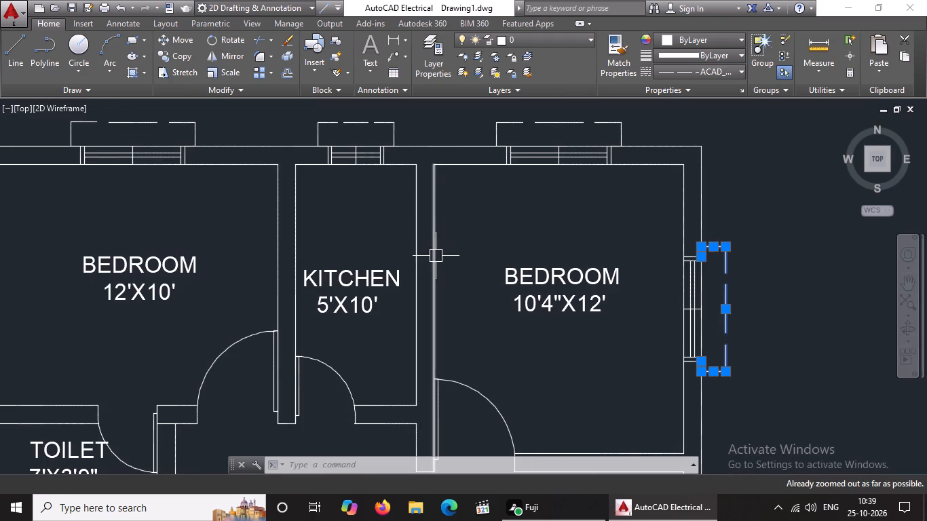
{"action": "middle_click_drag", "start_coordinate": [470, 242], "coordinate": [631, 239]}
{"action": "key", "text": "Escape"}
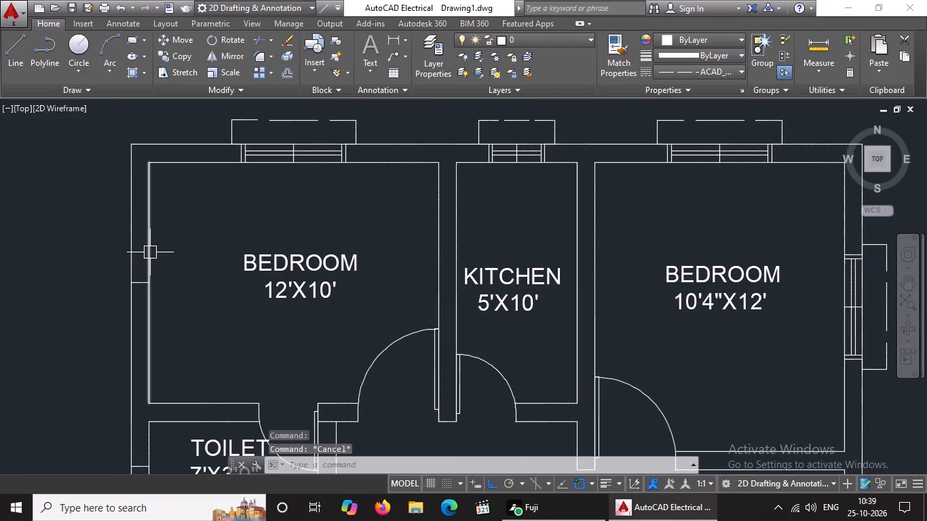
Offset the short midpoint line across the 12'X10' bedroom's west outer wall 2' to both sides for the window's side lines.
{"action": "key", "text": "o"}
{"action": "key", "text": "Return"}
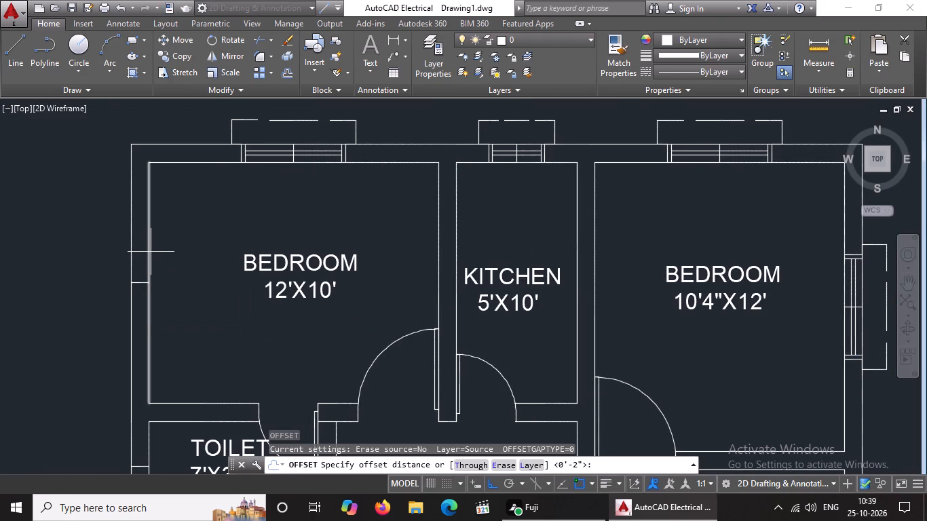
{"action": "key", "text": "2"}
{"action": "key", "text": "apostrophe"}
{"action": "key", "text": "Return"}
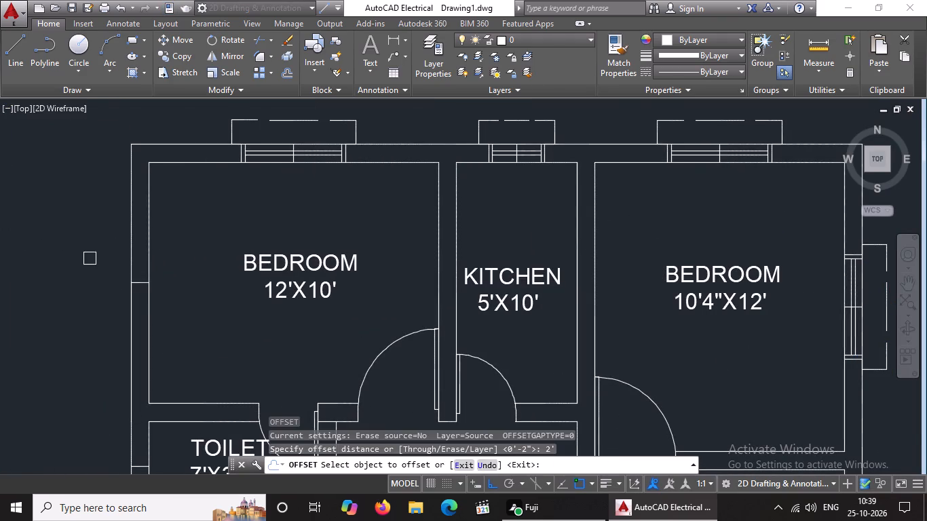
{"action": "scroll", "coordinate": [174, 305], "scroll_direction": "up", "scroll_amount": 2}
{"action": "left_click_drag", "start_coordinate": [84, 252], "coordinate": [94, 218]}
{"action": "left_click_drag", "start_coordinate": [99, 151], "coordinate": [96, 172]}
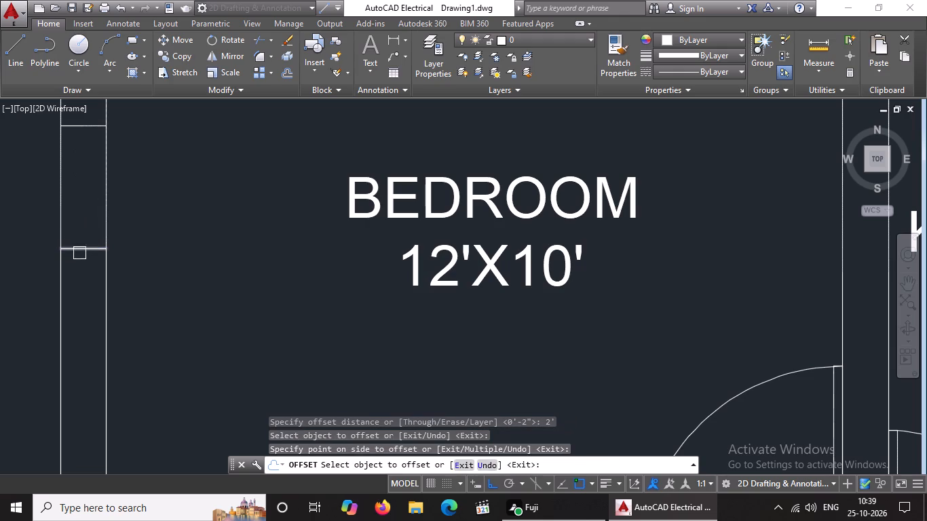
{"action": "left_click", "coordinate": [81, 248]}
{"action": "left_click", "coordinate": [83, 284]}
{"action": "scroll", "coordinate": [94, 296], "scroll_direction": "down", "scroll_amount": 8}
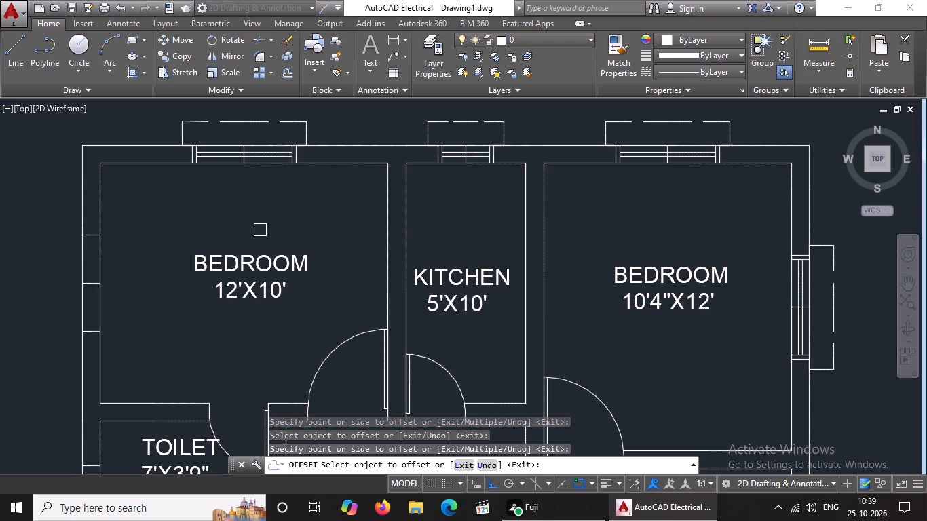
Draw a centre line along the west bedroom window, joining the midpoints of its north and south side lines.
{"action": "left_click", "coordinate": [17, 44]}
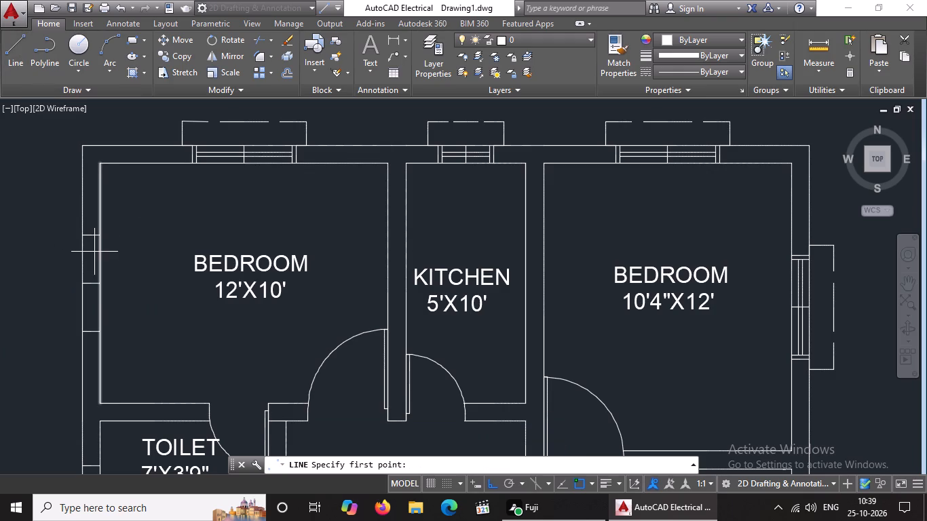
{"action": "left_click", "coordinate": [92, 235]}
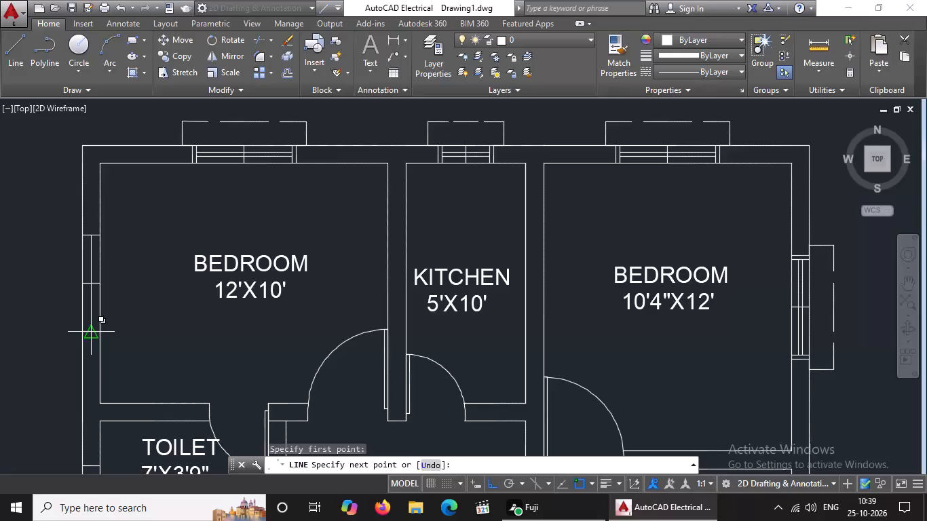
{"action": "left_click", "coordinate": [88, 332]}
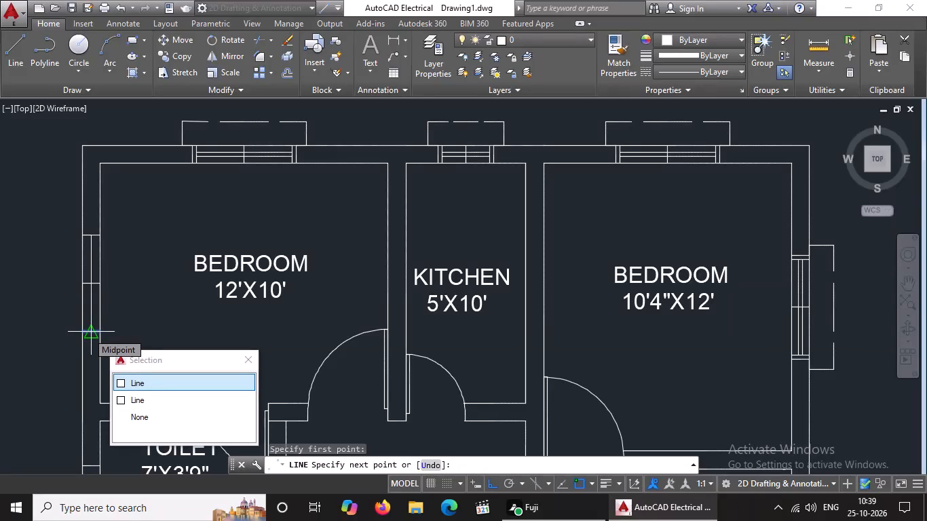
{"action": "key", "text": "Escape"}
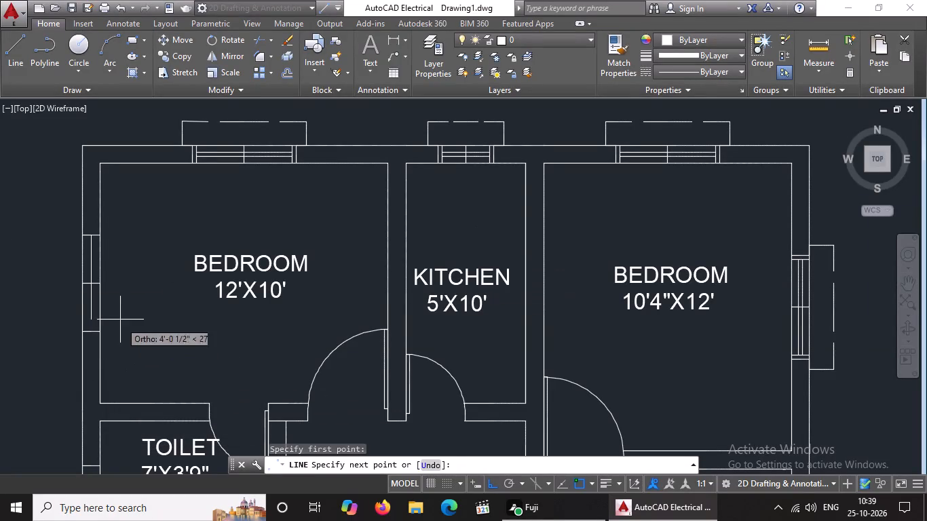
{"action": "left_click", "coordinate": [90, 333]}
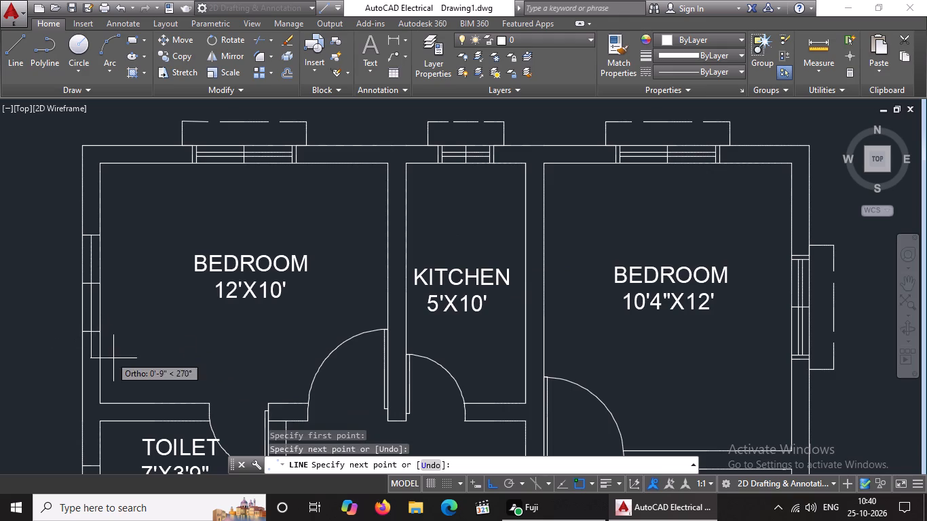
{"action": "key", "text": "Escape"}
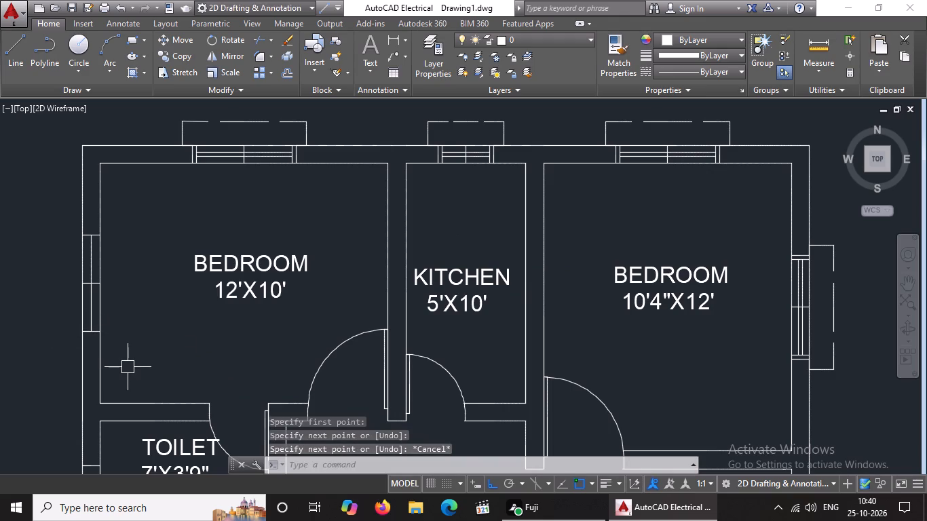
Offset the west window's centre line 1" to both sides for the frame lines.
{"action": "key", "text": "o"}
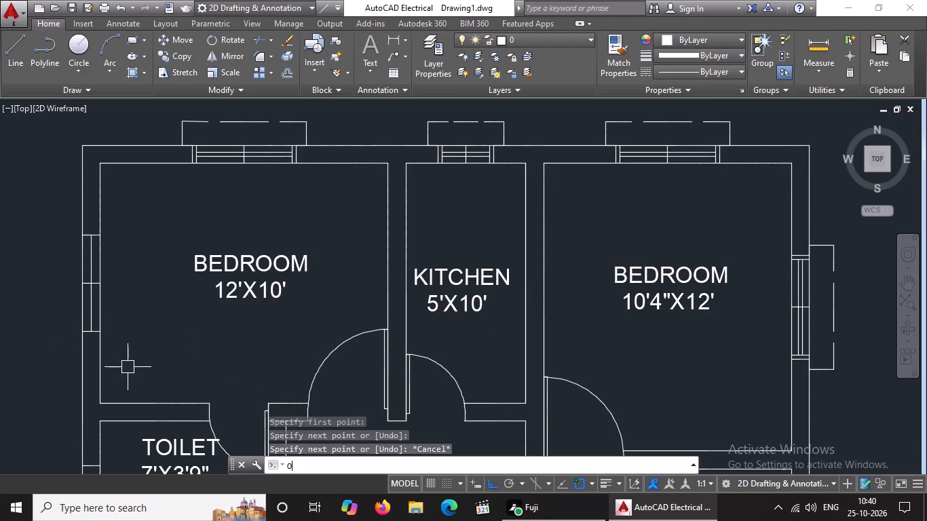
{"action": "key", "text": "Return"}
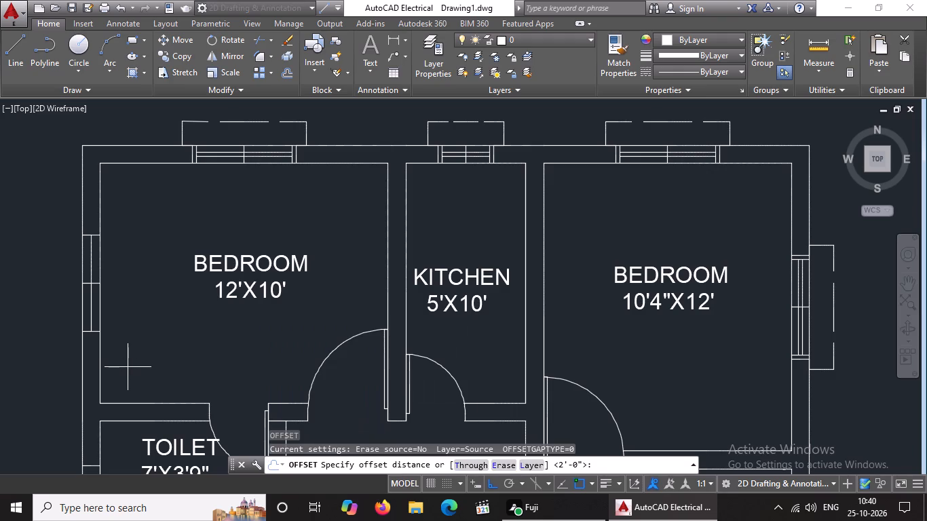
{"action": "type", "text": "1\""}
{"action": "key", "text": "Return"}
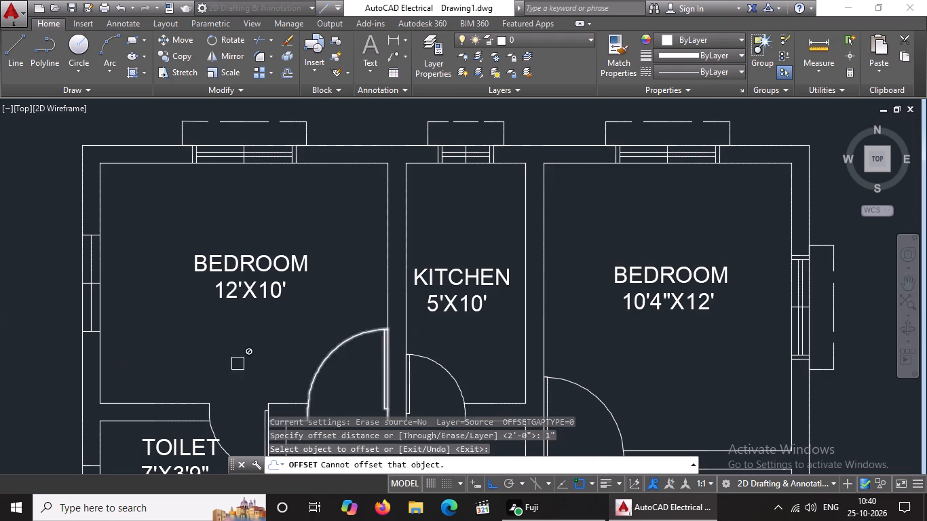
{"action": "scroll", "coordinate": [85, 265], "scroll_direction": "up", "scroll_amount": 3}
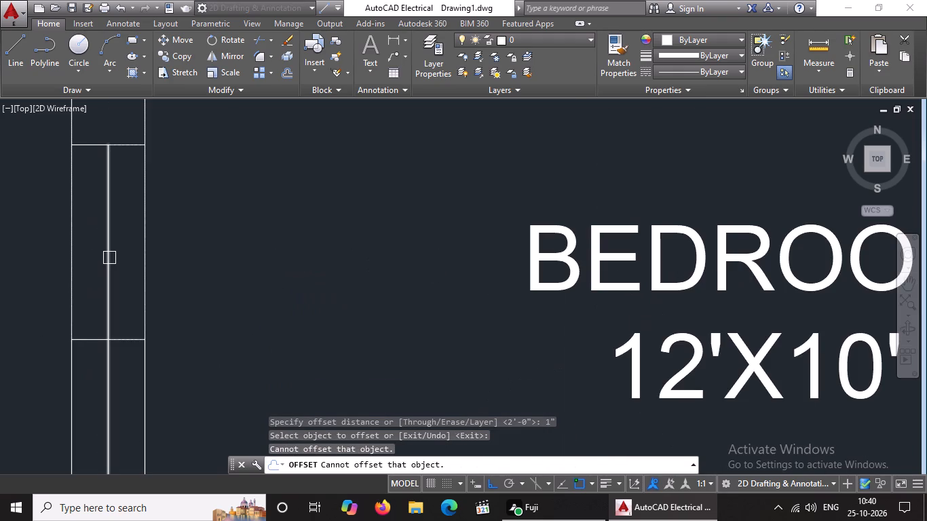
{"action": "left_click_drag", "start_coordinate": [105, 260], "coordinate": [97, 263]}
{"action": "left_click_drag", "start_coordinate": [48, 274], "coordinate": [57, 271]}
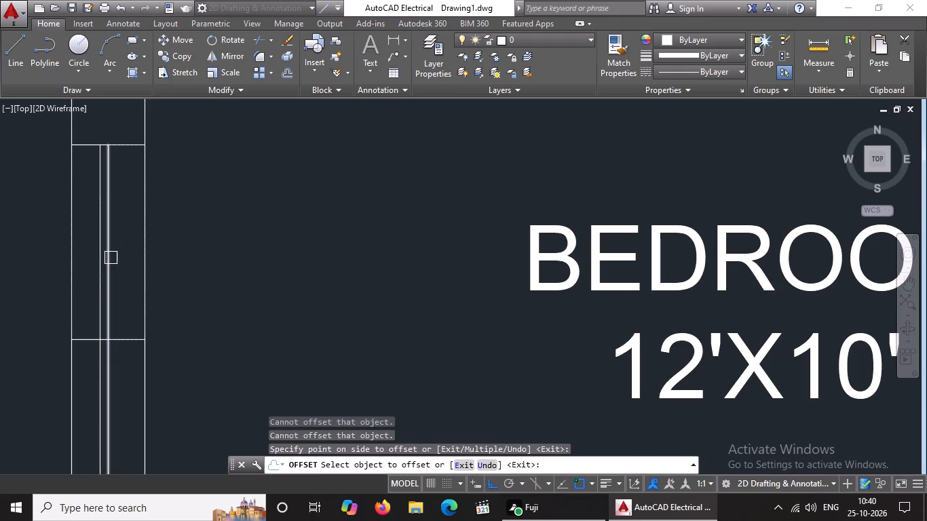
{"action": "left_click_drag", "start_coordinate": [111, 258], "coordinate": [144, 254]}
{"action": "left_click", "coordinate": [163, 254]}
{"action": "key", "text": "Escape"}
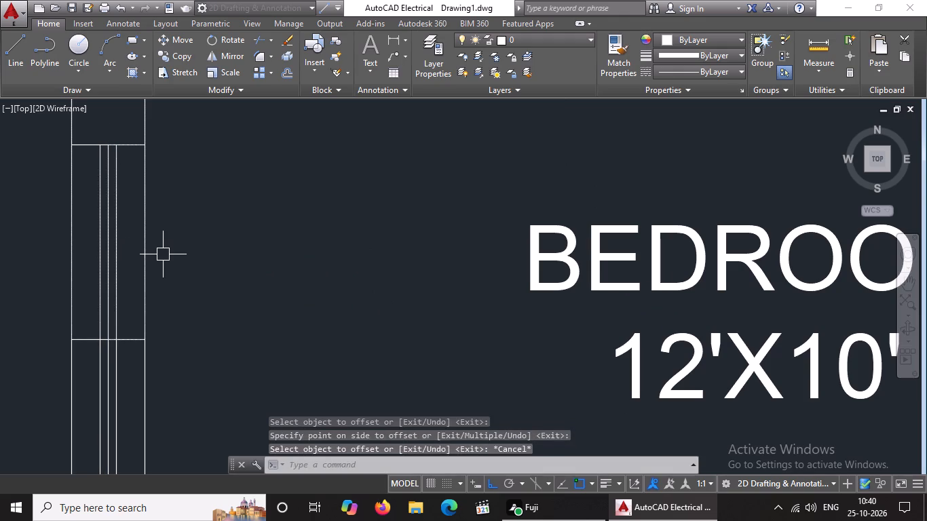
{"action": "key", "text": "Escape"}
{"action": "key", "text": "Escape"}
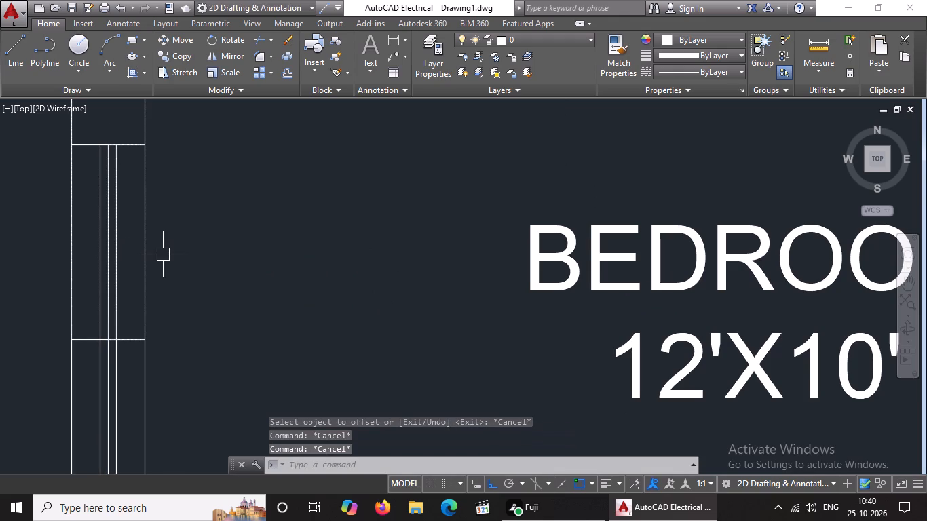
Delete the original centre line between the west window's two frame lines.
{"action": "left_click", "coordinate": [107, 267]}
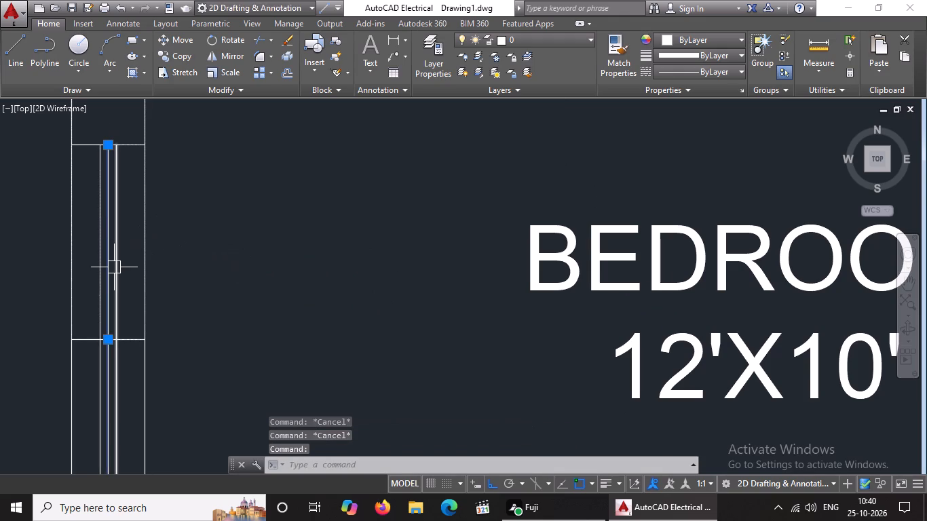
{"action": "key", "text": "Delete"}
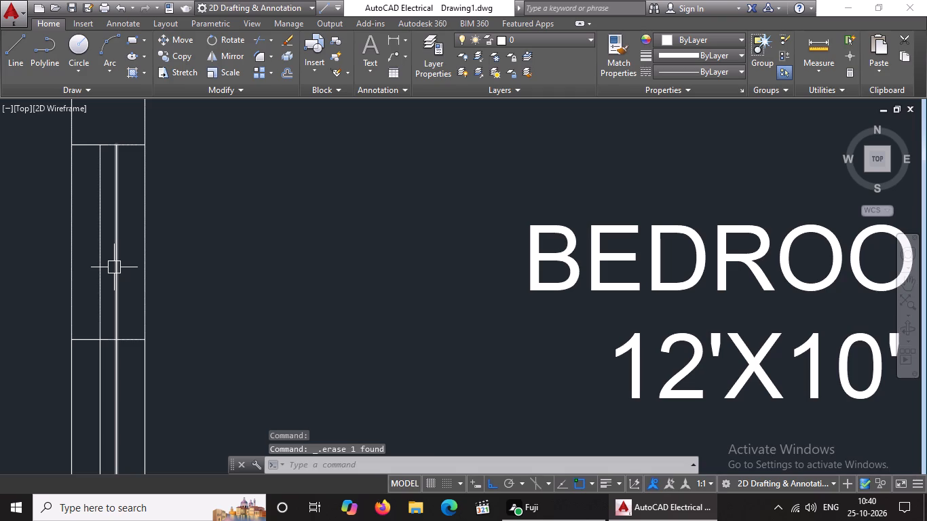
{"action": "key", "text": "Escape"}
Offset the west window's north and south side lines 2" outwards, away from the window's middle.
{"action": "key", "text": "o"}
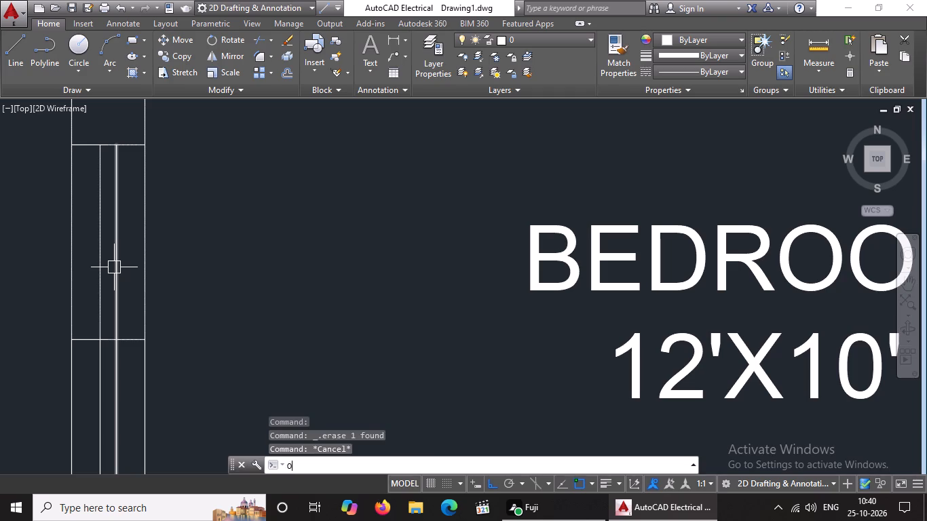
{"action": "key", "text": "Return"}
{"action": "key", "text": "2"}
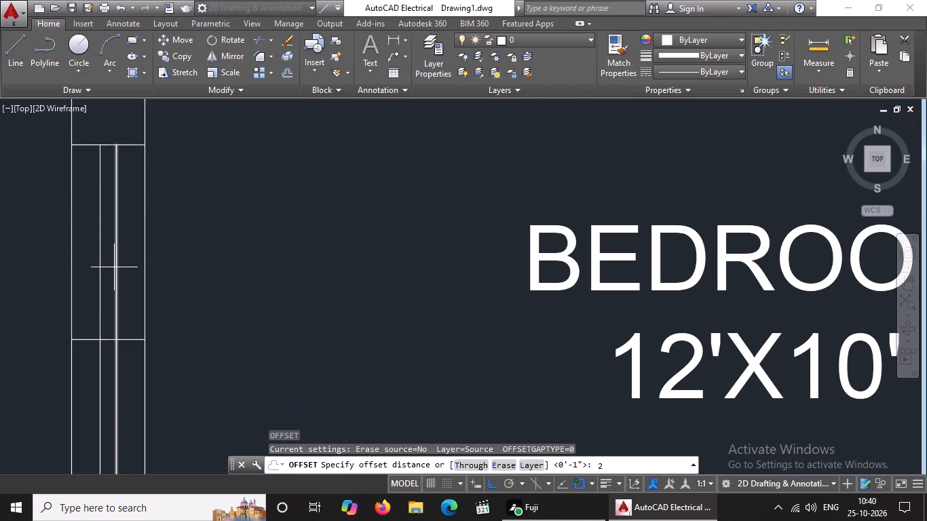
{"action": "key", "text": "shift+quotedbl"}
{"action": "key", "text": "Return"}
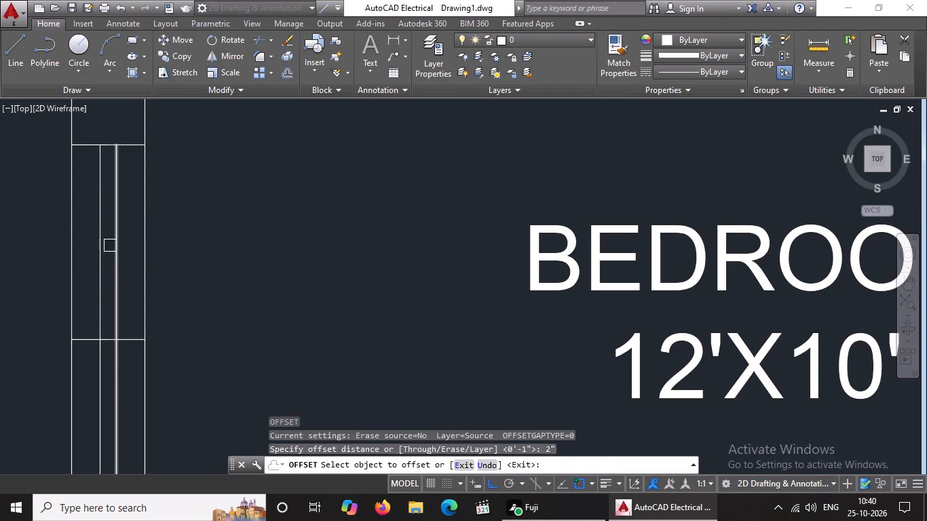
{"action": "left_click", "coordinate": [89, 144]}
{"action": "left_click", "coordinate": [111, 107]}
{"action": "scroll", "coordinate": [135, 144], "scroll_direction": "down", "scroll_amount": 3}
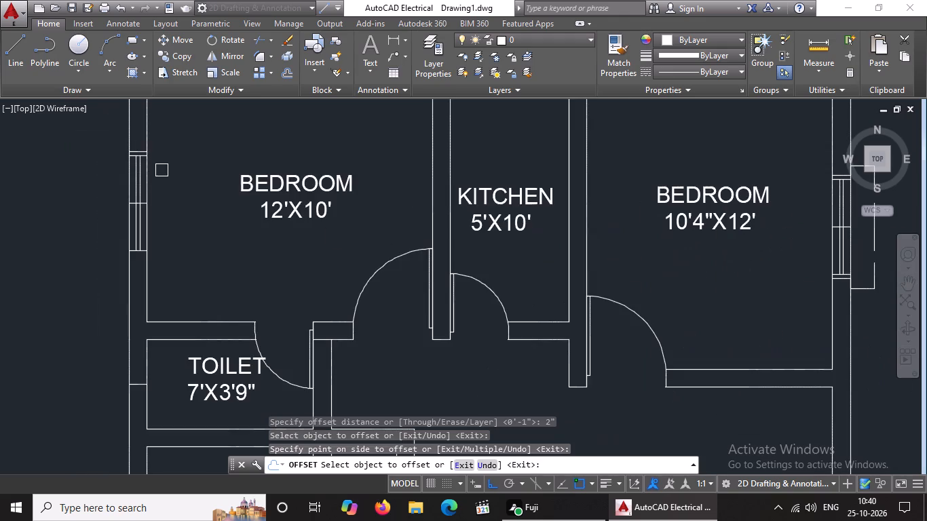
{"action": "scroll", "coordinate": [133, 260], "scroll_direction": "up", "scroll_amount": 3}
{"action": "left_click", "coordinate": [128, 220]}
{"action": "left_click", "coordinate": [132, 265]}
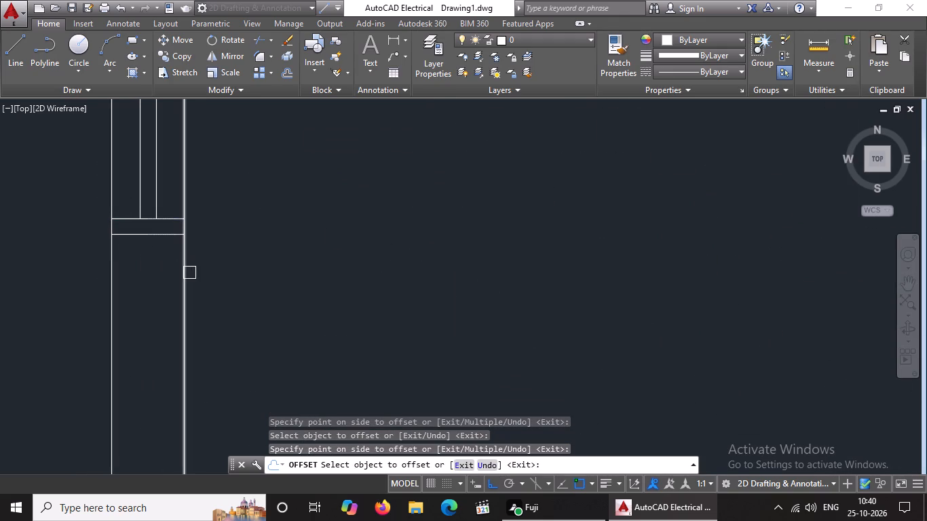
{"action": "scroll", "coordinate": [191, 275], "scroll_direction": "down", "scroll_amount": 5}
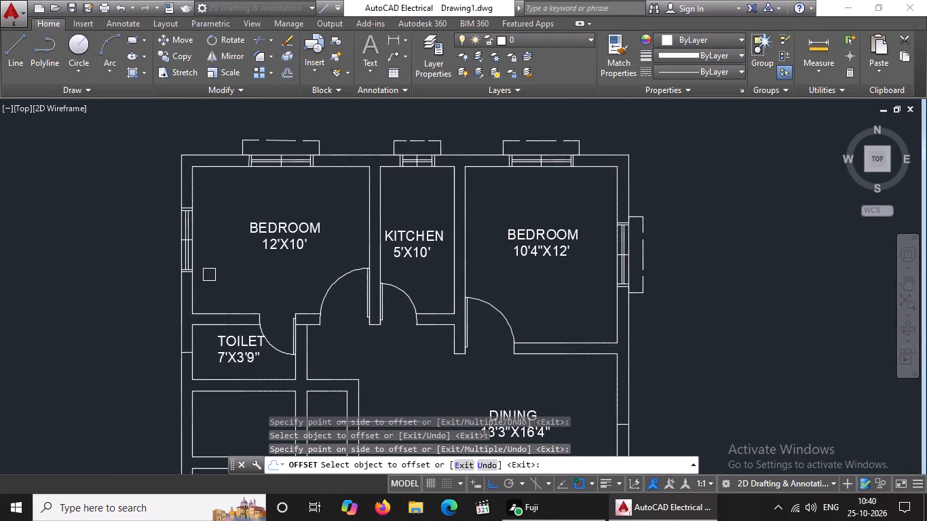
{"action": "key", "text": "Escape"}
Draw lines from the west window's outer north frame corner 5" north along the wall and 1' outwards.
{"action": "key", "text": "l"}
{"action": "key", "text": "Return"}
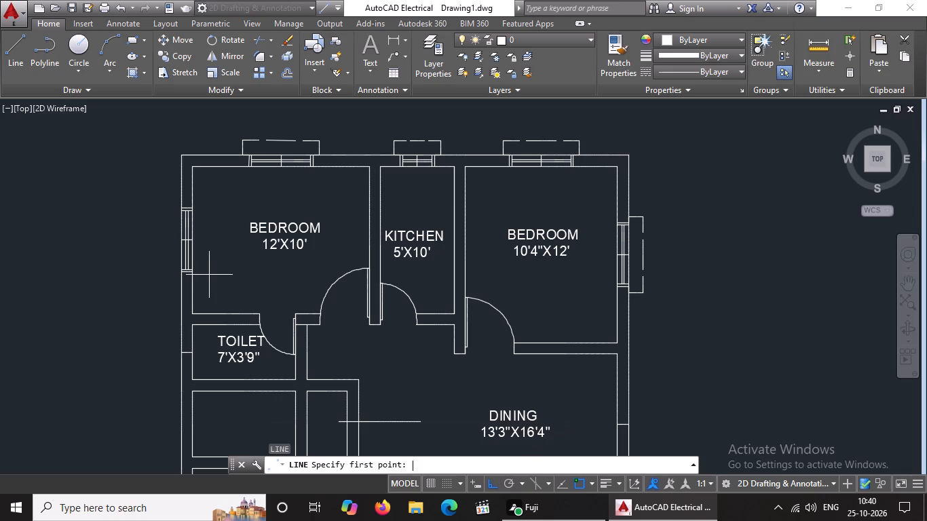
{"action": "scroll", "coordinate": [162, 188], "scroll_direction": "up", "scroll_amount": 3}
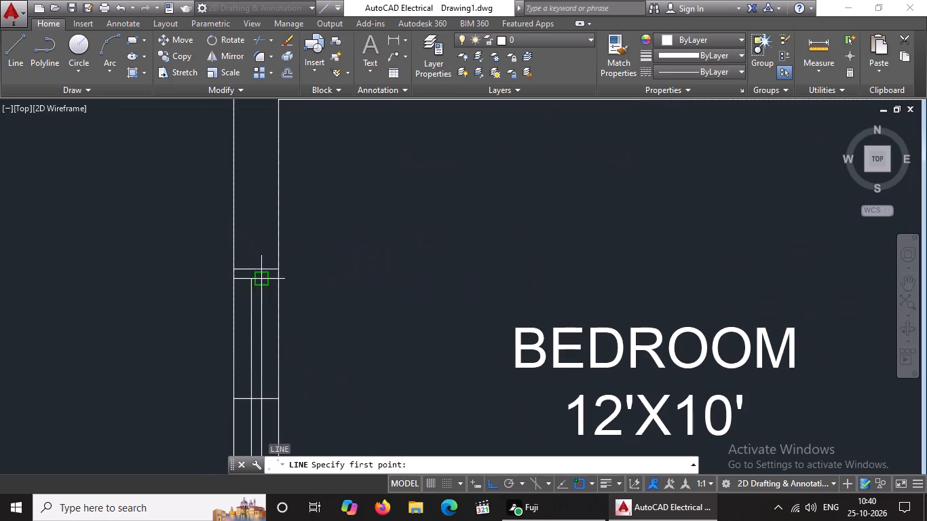
{"action": "left_click", "coordinate": [235, 269]}
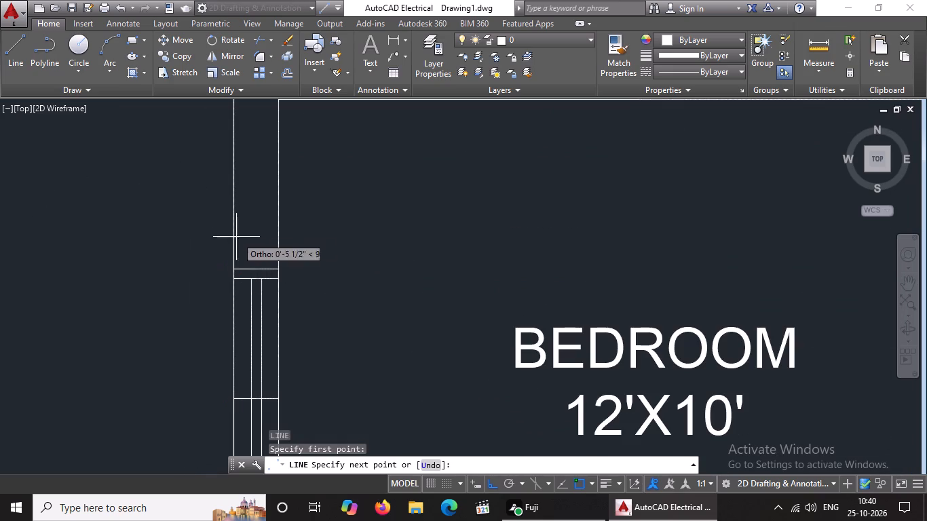
{"action": "key", "text": "5"}
{"action": "key", "text": "shift+quotedbl"}
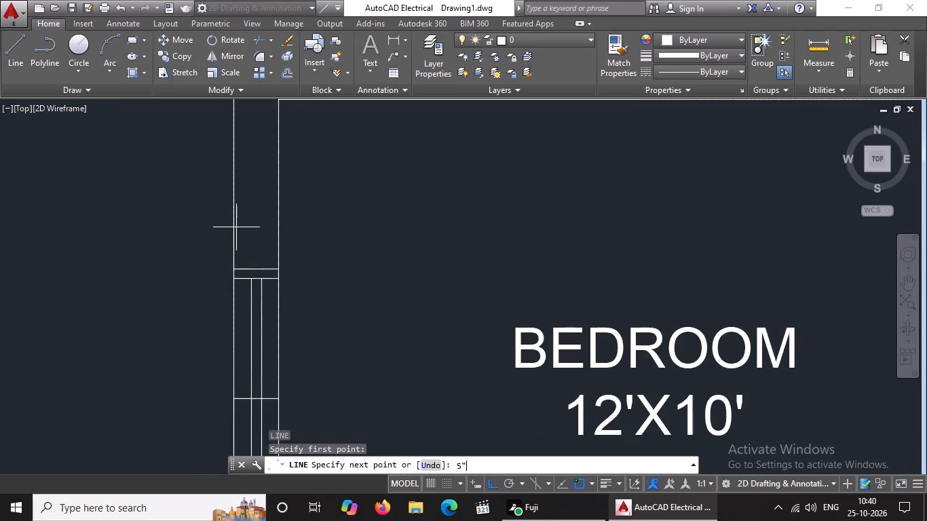
{"action": "key", "text": "Return"}
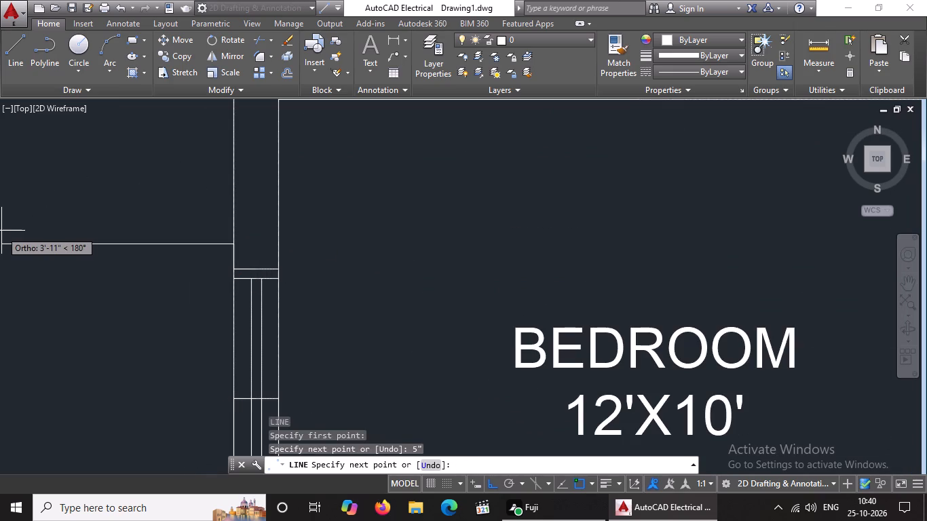
{"action": "type", "text": "1'"}
{"action": "key", "text": "Return"}
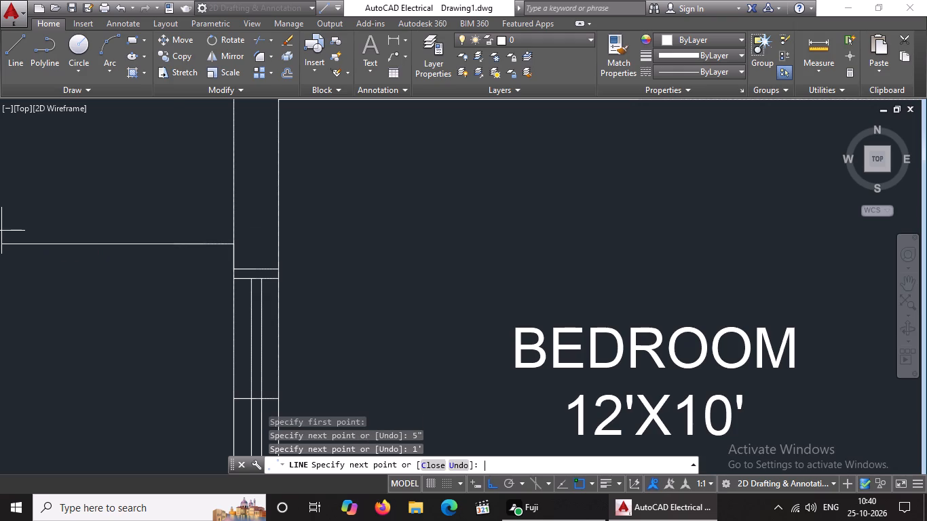
{"action": "key", "text": "Return"}
{"action": "scroll", "coordinate": [471, 190], "scroll_direction": "down", "scroll_amount": 4}
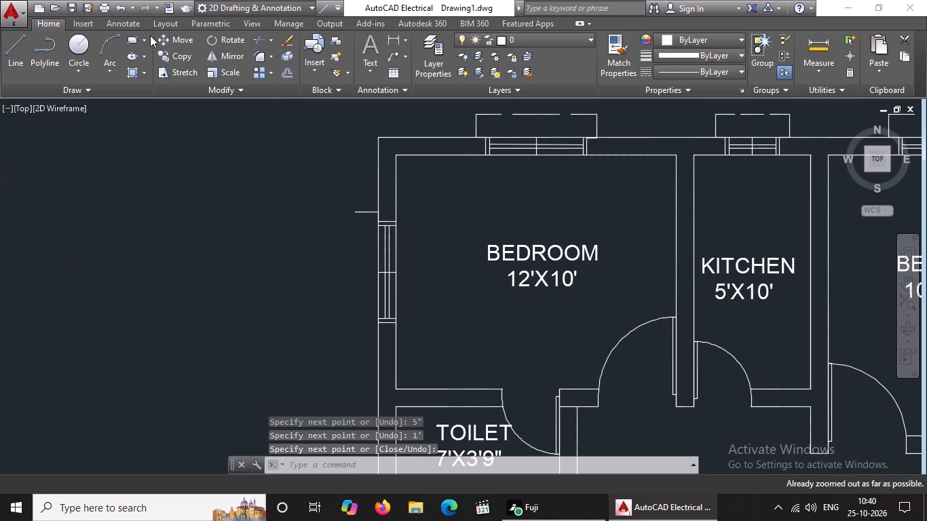
Draw lines from the west window's outer south frame corner 5" south and 1' outwards, closing onto the end of the north projection line.
{"action": "left_click_drag", "start_coordinate": [23, 52], "coordinate": [30, 67]}
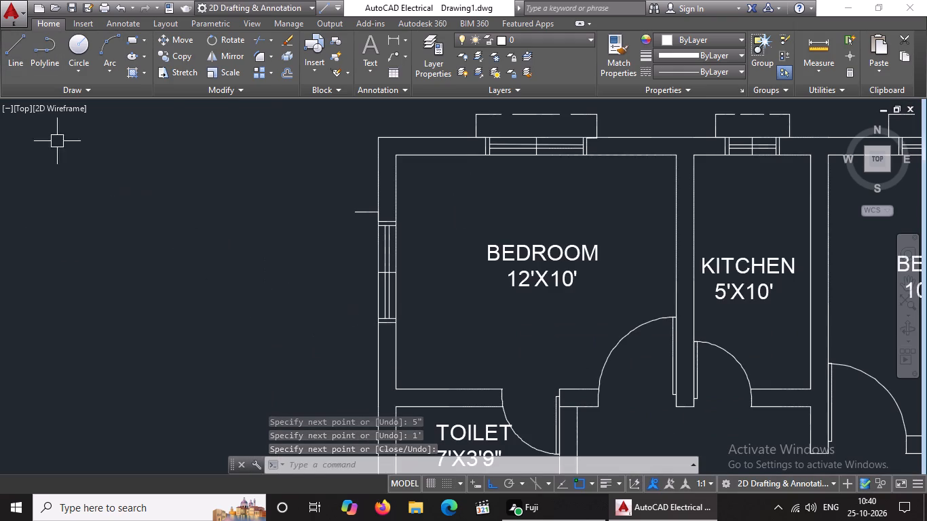
{"action": "key", "text": "l"}
{"action": "key", "text": "Return"}
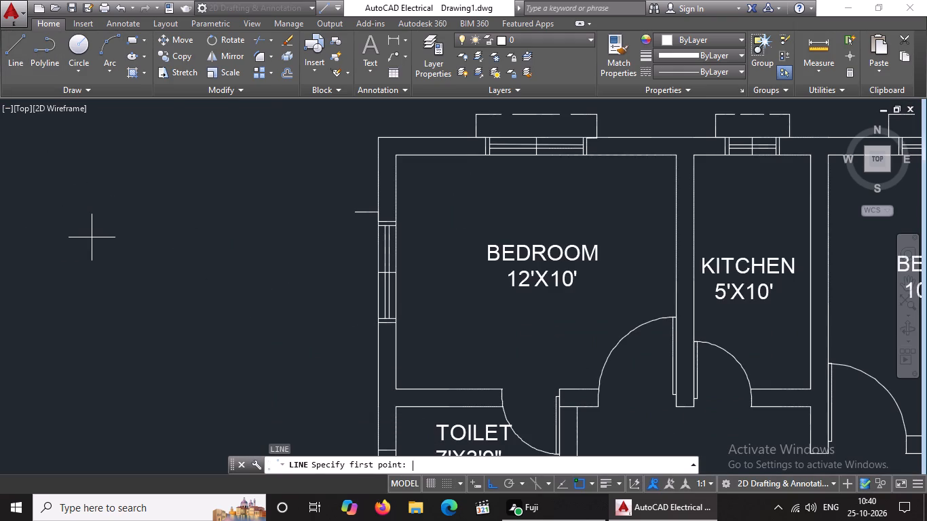
{"action": "left_click", "coordinate": [379, 322]}
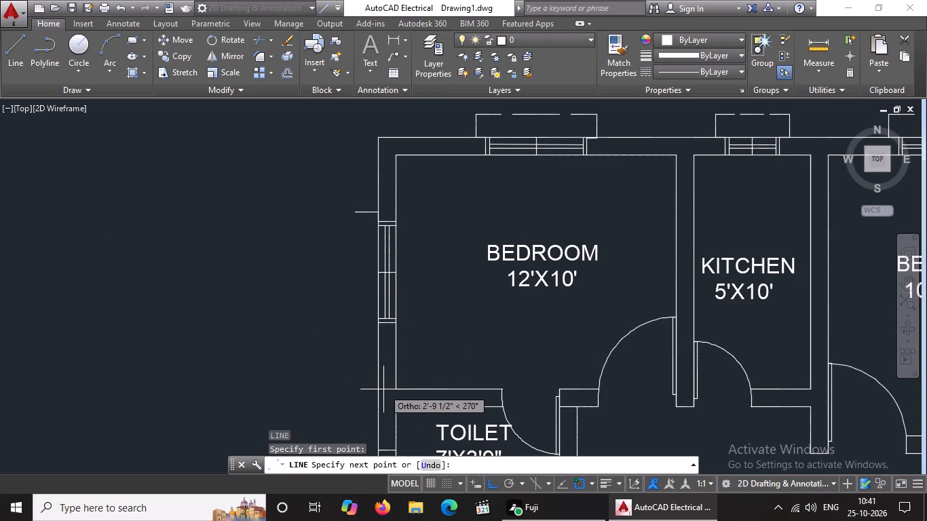
{"action": "type", "text": "5\""}
{"action": "key", "text": "Return"}
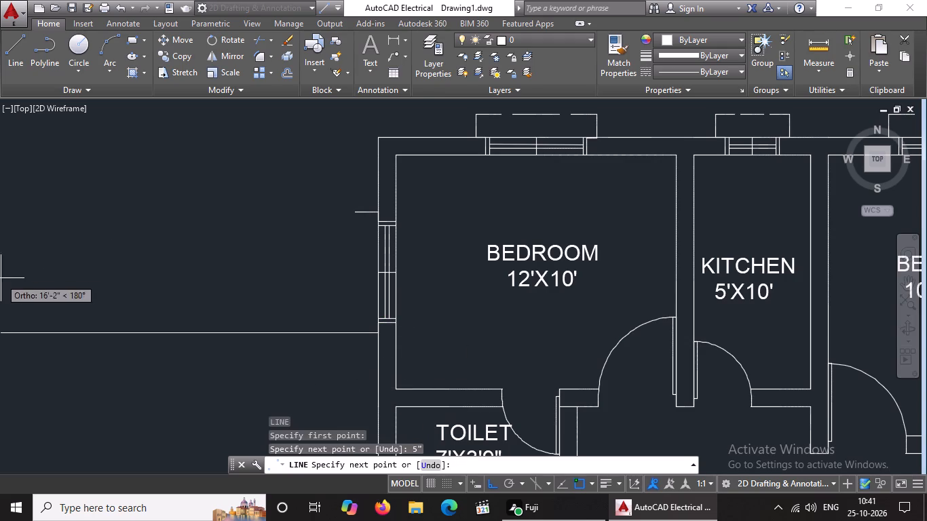
{"action": "type", "text": "1'"}
{"action": "key", "text": "Return"}
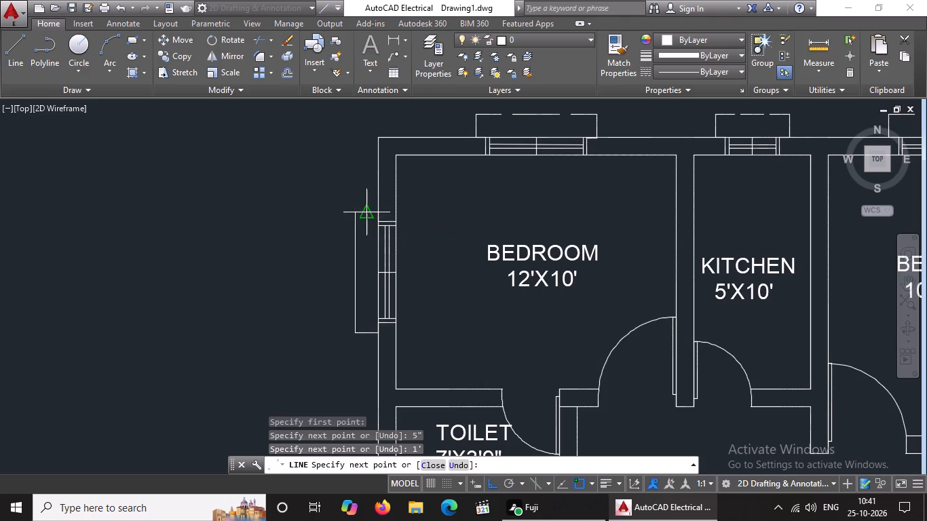
{"action": "left_click", "coordinate": [357, 210]}
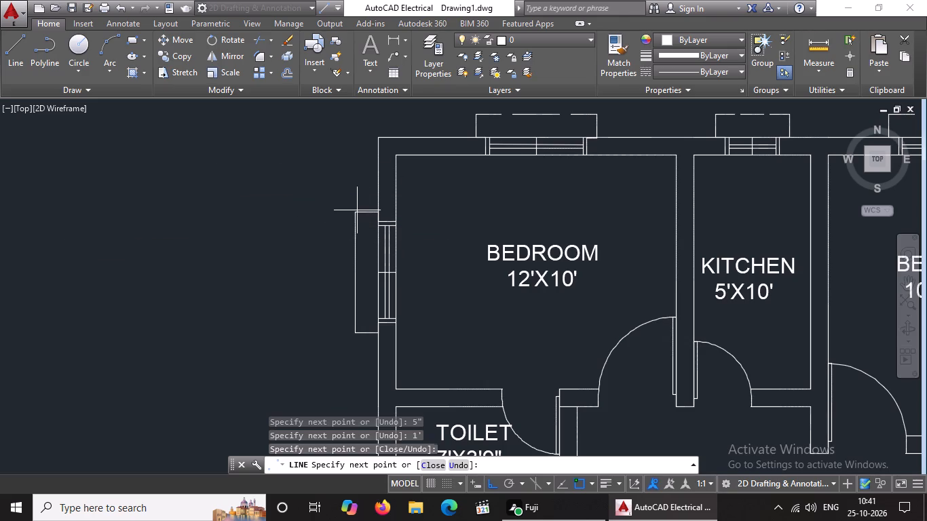
{"action": "key", "text": "Escape"}
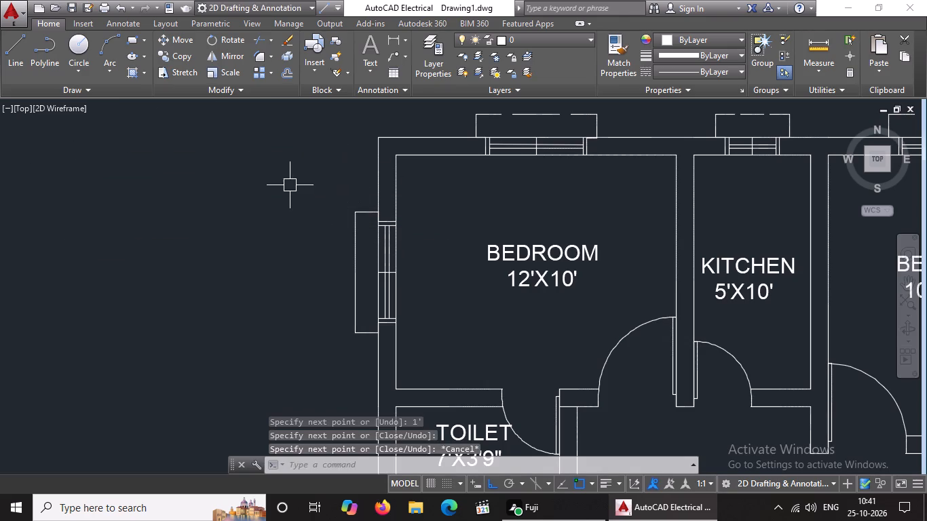
Change the linetype of the 12'X10' bedroom's west window projection outline to ACAD_ISO02W100.
{"action": "left_click_drag", "start_coordinate": [290, 185], "coordinate": [297, 185]}
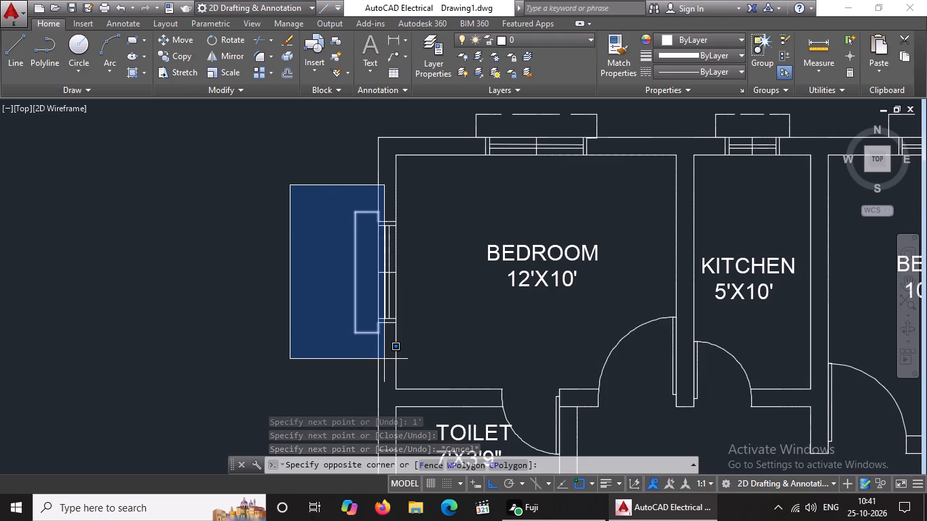
{"action": "left_click", "coordinate": [384, 359]}
{"action": "left_click", "coordinate": [678, 67]}
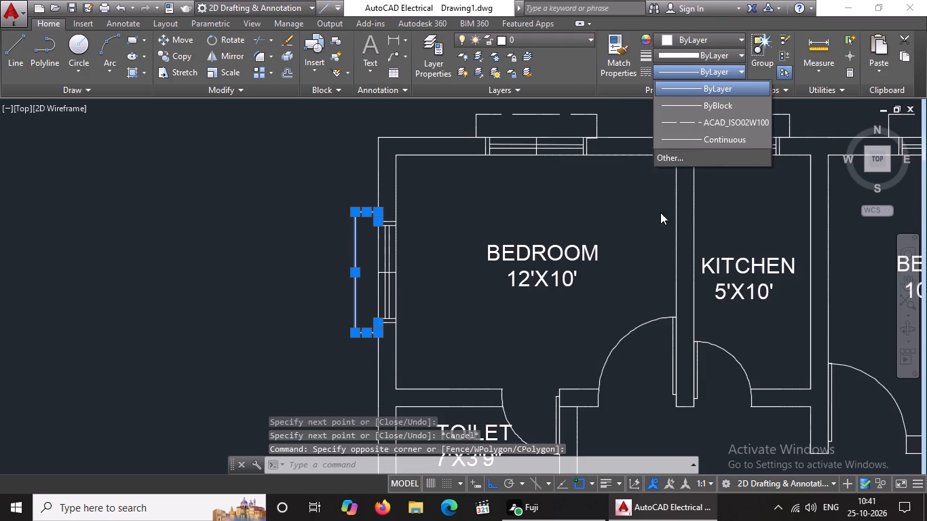
{"action": "left_click", "coordinate": [690, 120]}
Set the linetype scale of the west window's projection outline to 2.
{"action": "right_click", "coordinate": [470, 241]}
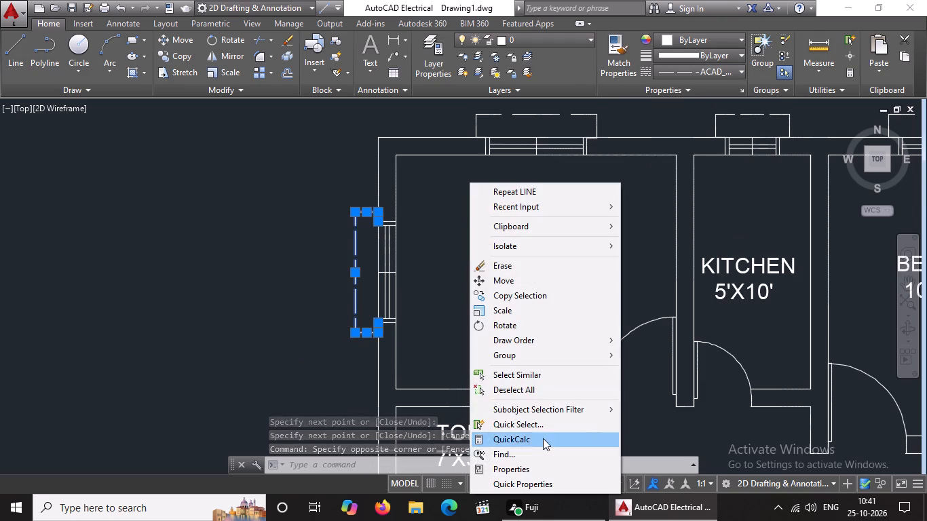
{"action": "left_click", "coordinate": [538, 467]}
{"action": "left_click", "coordinate": [150, 198]}
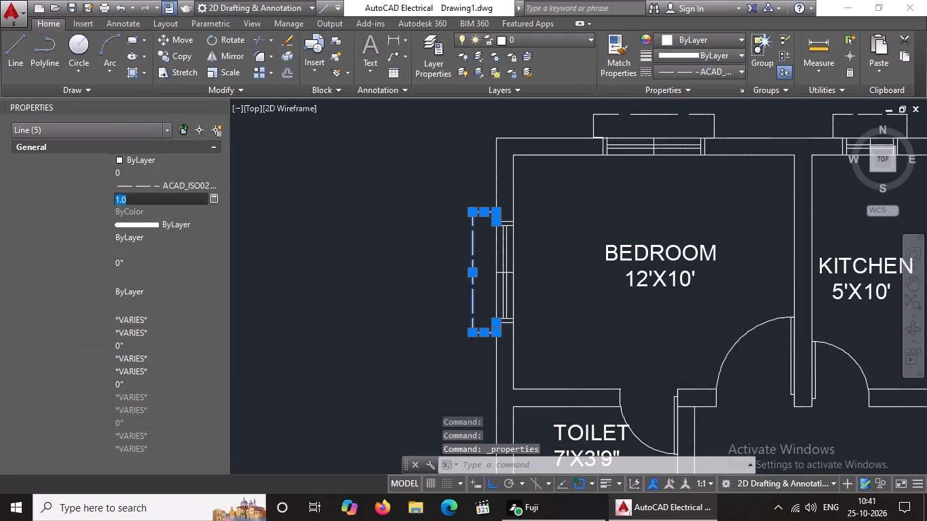
{"action": "key", "text": "BackSpace"}
{"action": "key", "text": "BackSpace"}
{"action": "key", "text": "2"}
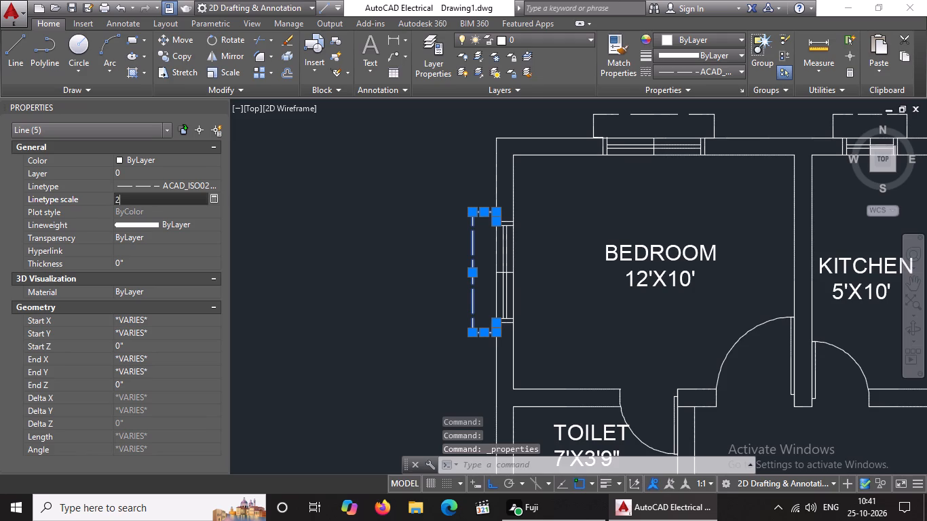
{"action": "key", "text": "Return"}
{"action": "scroll", "coordinate": [303, 231], "scroll_direction": "down", "scroll_amount": 5}
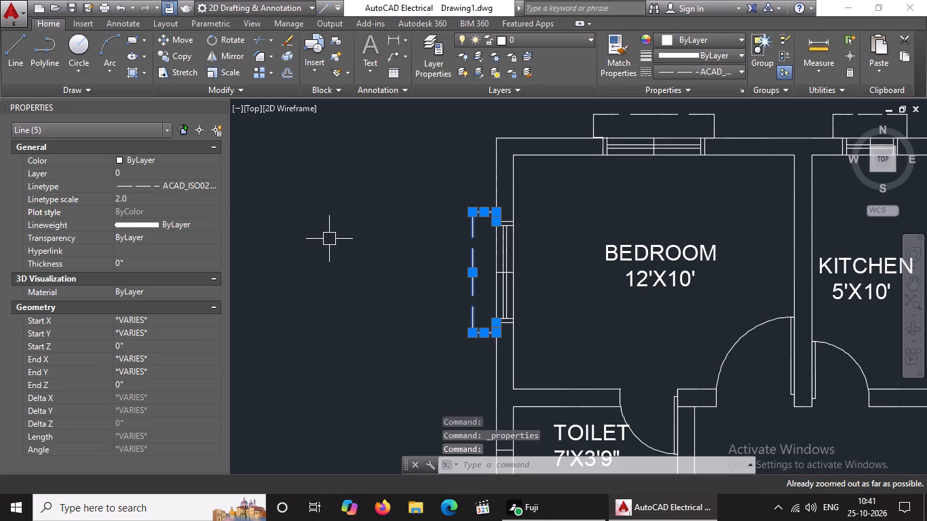
{"action": "scroll", "coordinate": [348, 242], "scroll_direction": "down", "scroll_amount": 8}
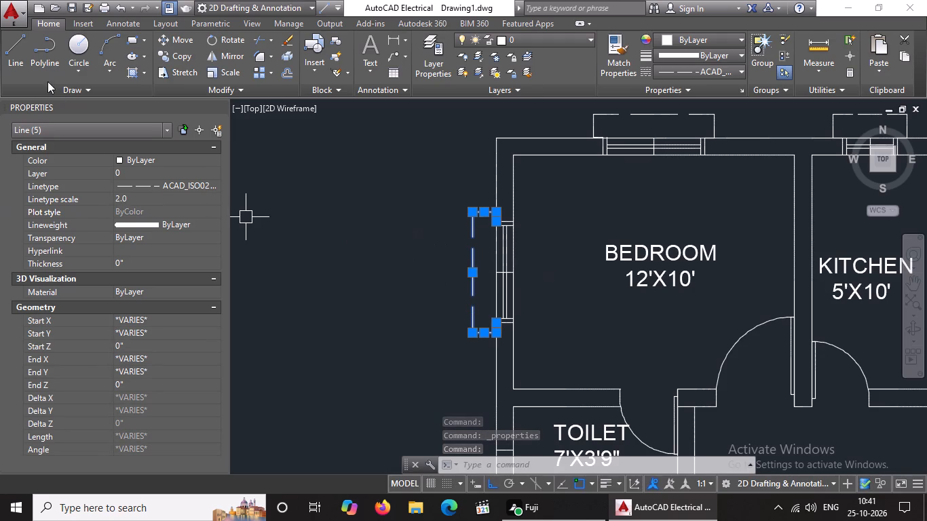
{"action": "left_click", "coordinate": [221, 105]}
{"action": "scroll", "coordinate": [437, 237], "scroll_direction": "down", "scroll_amount": 4}
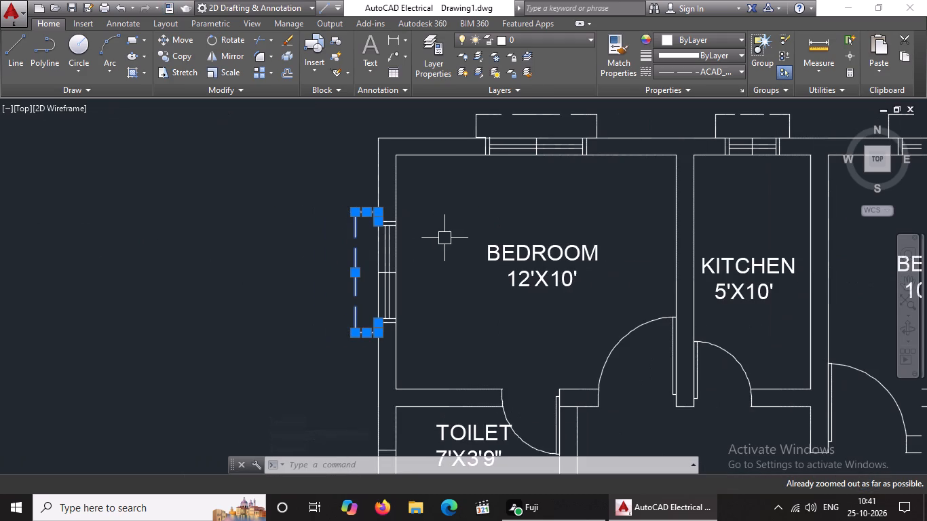
{"action": "scroll", "coordinate": [455, 247], "scroll_direction": "down", "scroll_amount": 7}
{"action": "middle_click_drag", "start_coordinate": [457, 267], "coordinate": [238, 262]}
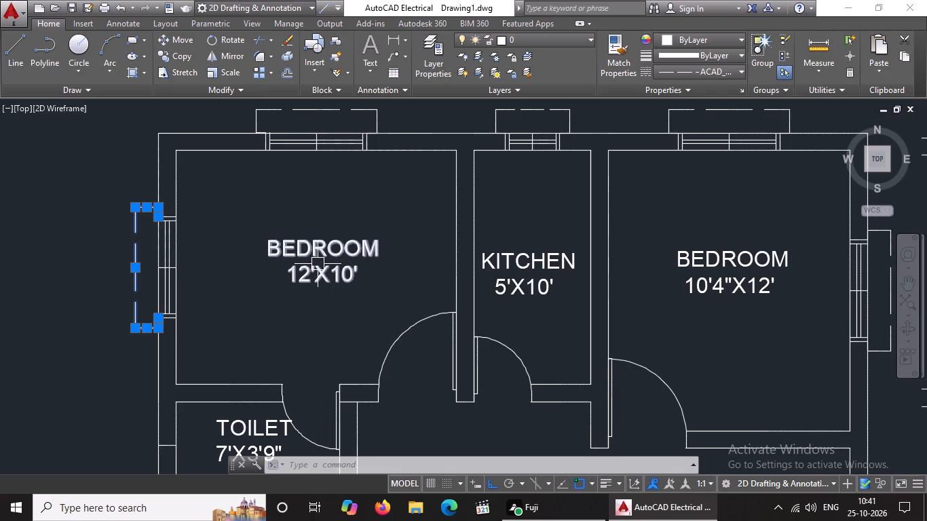
{"action": "key", "text": "Escape"}
{"action": "key", "text": "Escape"}
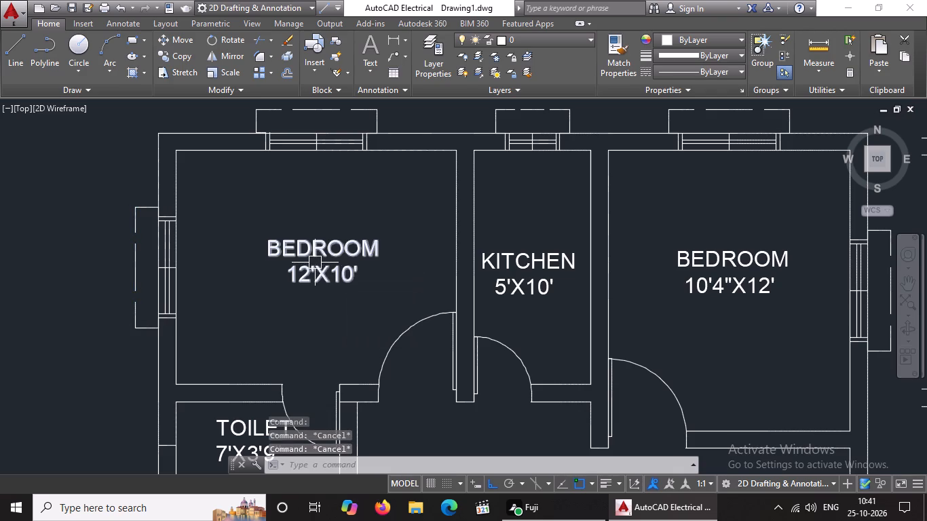
Offset the window centre mark in the west wall of the 7'X3'9" toilet 1' to the north and 1' to the south.
{"action": "scroll", "coordinate": [318, 253], "scroll_direction": "down", "scroll_amount": 4}
{"action": "middle_click_drag", "start_coordinate": [386, 216], "coordinate": [431, 141]}
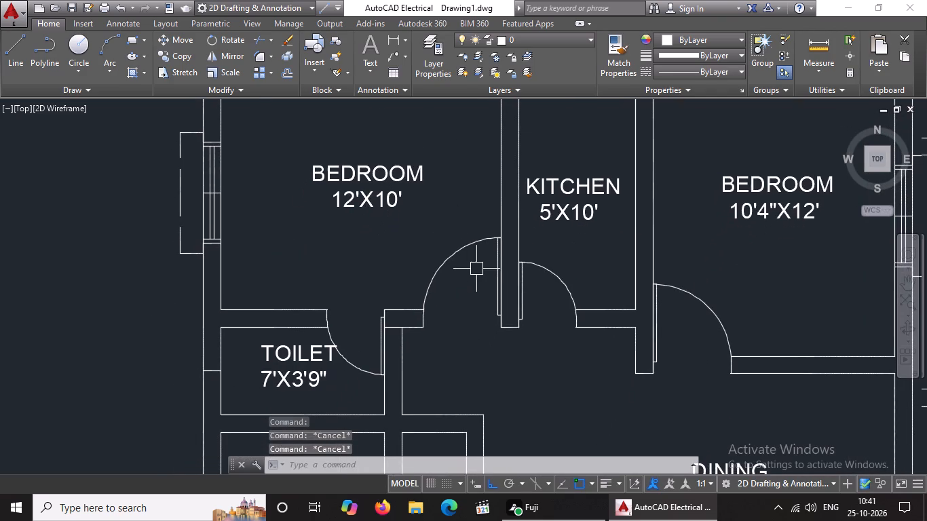
{"action": "middle_click_drag", "start_coordinate": [455, 233], "coordinate": [418, 199]}
{"action": "key", "text": "Escape"}
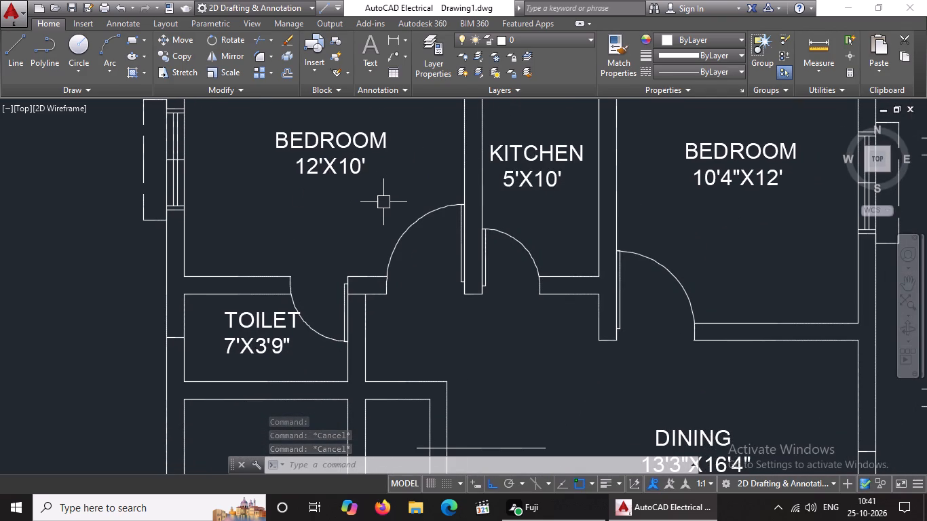
{"action": "key", "text": "o"}
{"action": "key", "text": "Return"}
{"action": "type", "text": "1'"}
{"action": "key", "text": "Return"}
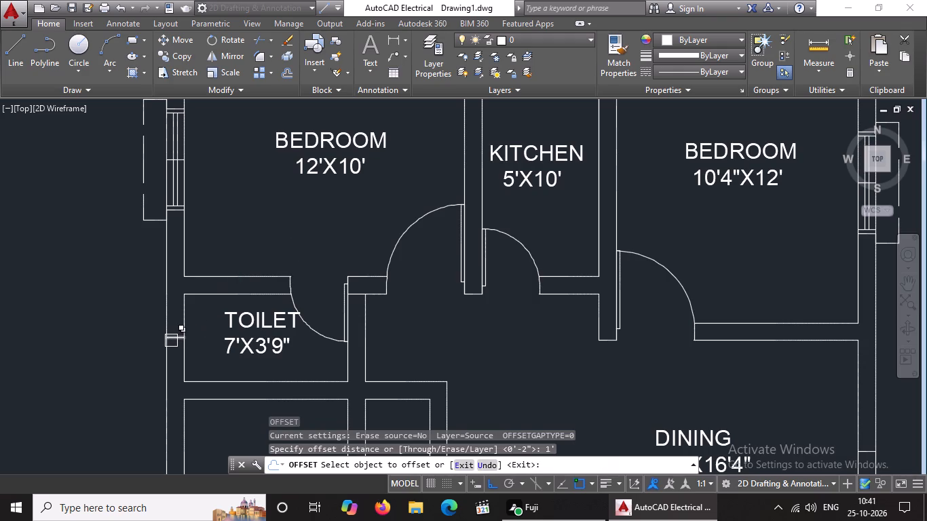
{"action": "left_click", "coordinate": [171, 339]}
{"action": "left_click", "coordinate": [183, 304]}
{"action": "left_click", "coordinate": [175, 338]}
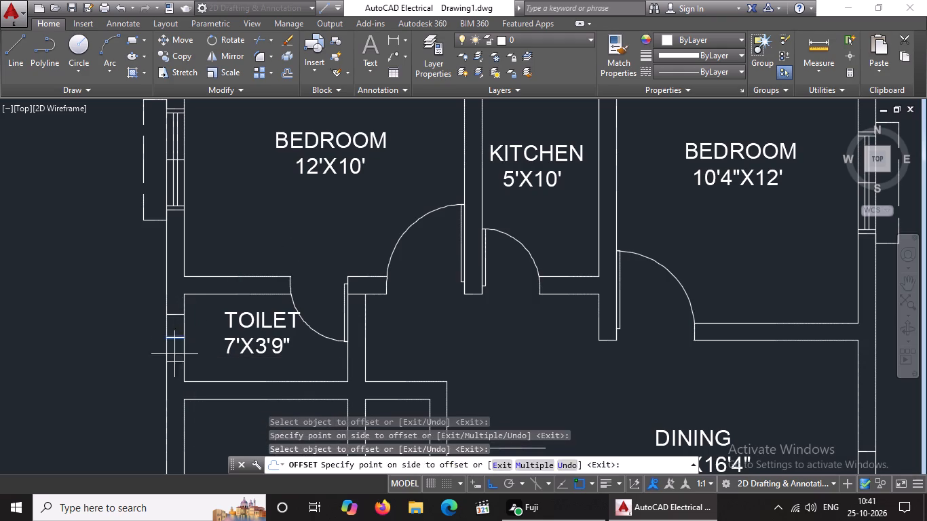
{"action": "left_click", "coordinate": [175, 359]}
{"action": "key", "text": "Escape"}
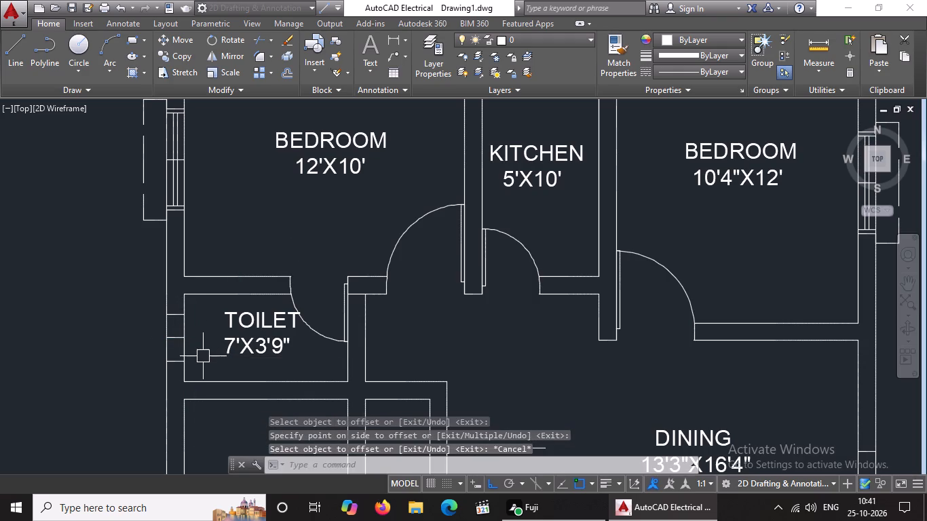
Draw a centre line along the wall between the midpoints of the 7'X3'9" toilet window's north and south side lines.
{"action": "key", "text": "l"}
{"action": "key", "text": "Return"}
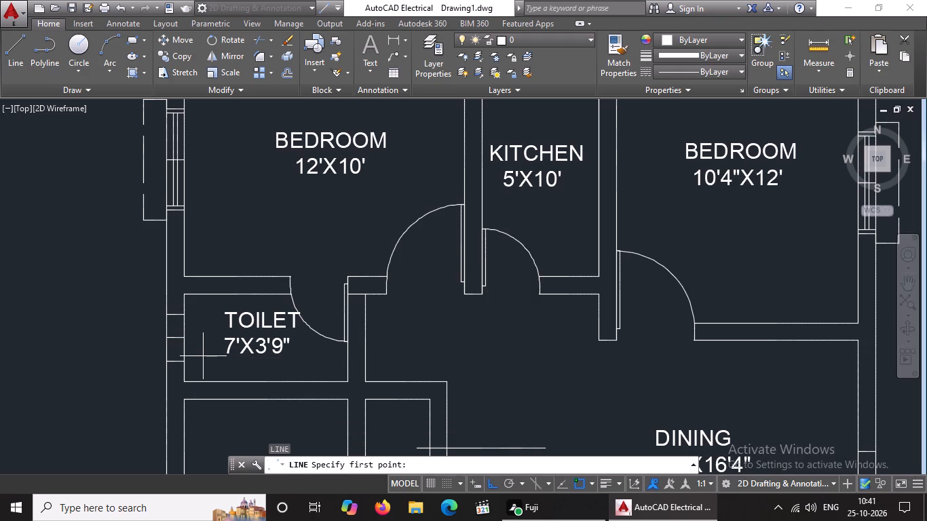
{"action": "left_click", "coordinate": [172, 314]}
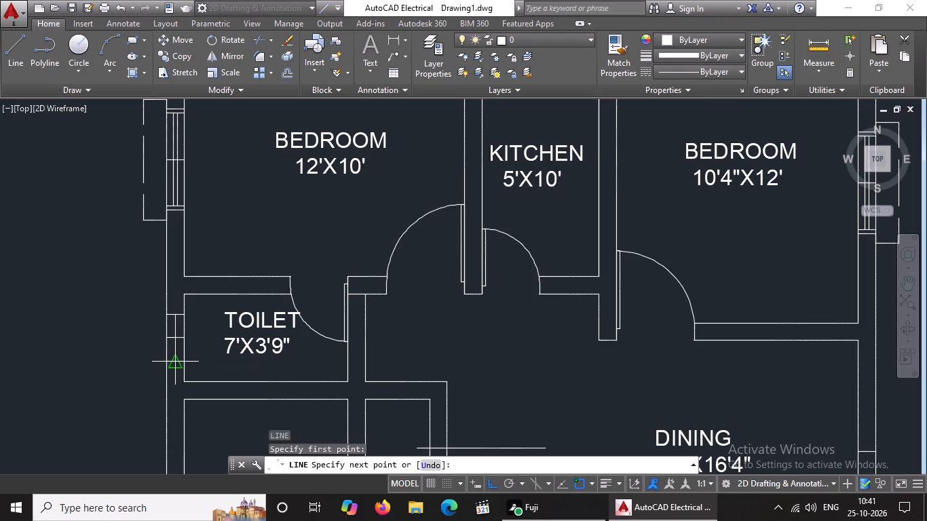
{"action": "left_click", "coordinate": [177, 360]}
{"action": "key", "text": "Escape"}
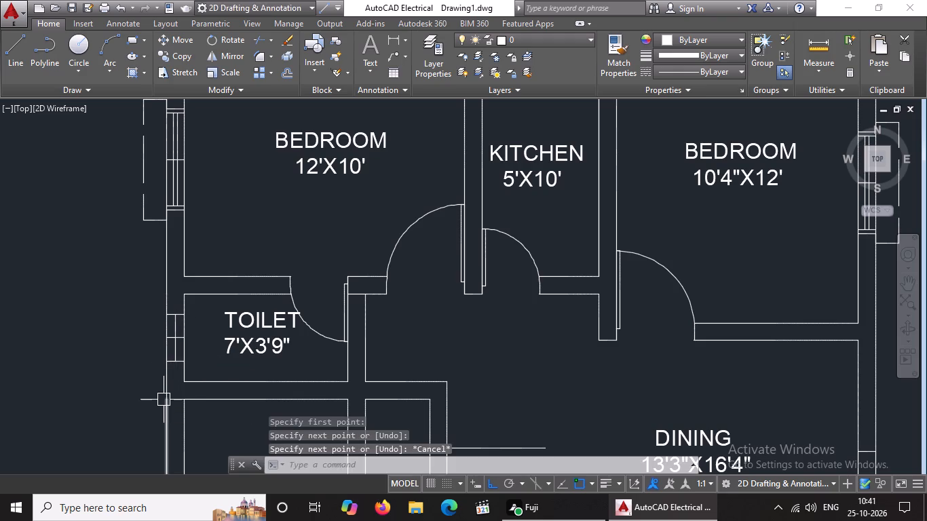
Offset the 7'X3'9" toilet window's lengthwise centre line 1" to each side as frame lines.
{"action": "key", "text": "o"}
{"action": "key", "text": "Return"}
{"action": "type", "text": "1\""}
{"action": "key", "text": "Return"}
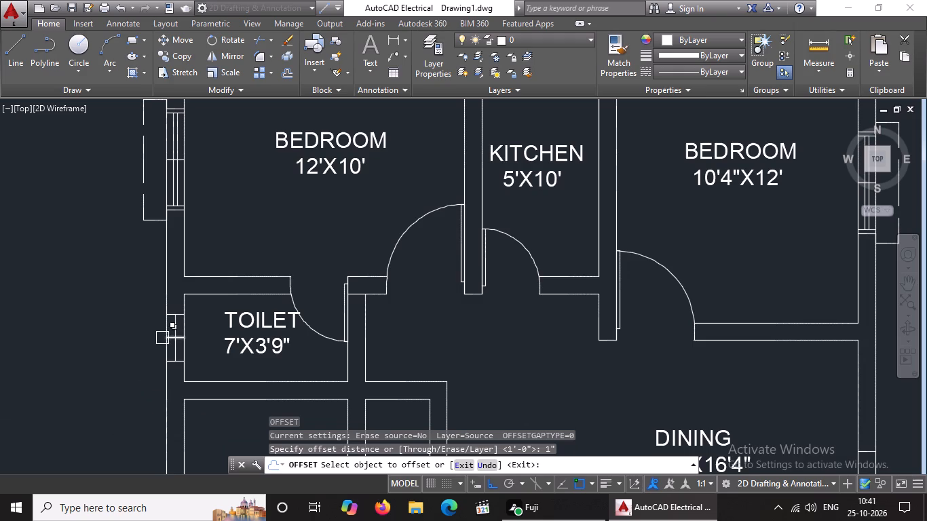
{"action": "scroll", "coordinate": [164, 345], "scroll_direction": "up", "scroll_amount": 5}
{"action": "left_click_drag", "start_coordinate": [280, 337], "coordinate": [273, 339]}
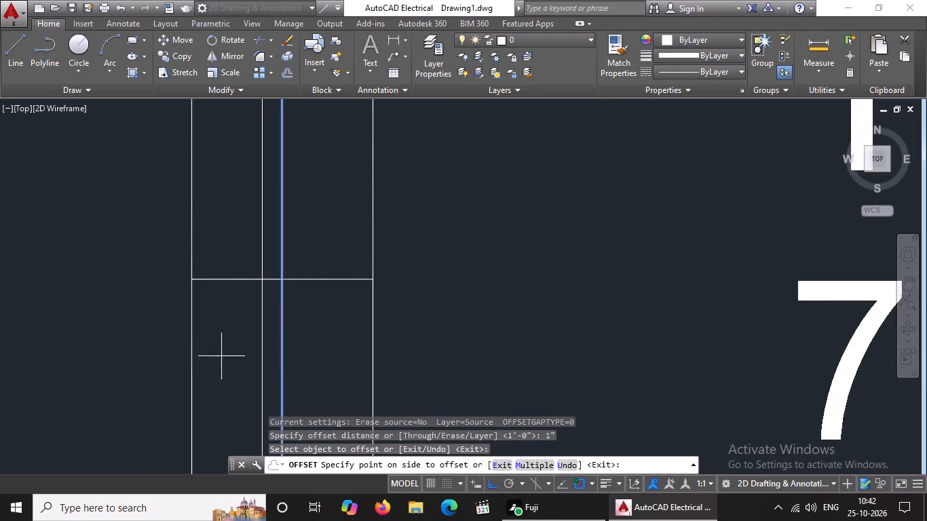
{"action": "left_click", "coordinate": [221, 356]}
{"action": "left_click_drag", "start_coordinate": [279, 341], "coordinate": [301, 340]}
{"action": "left_click", "coordinate": [318, 340]}
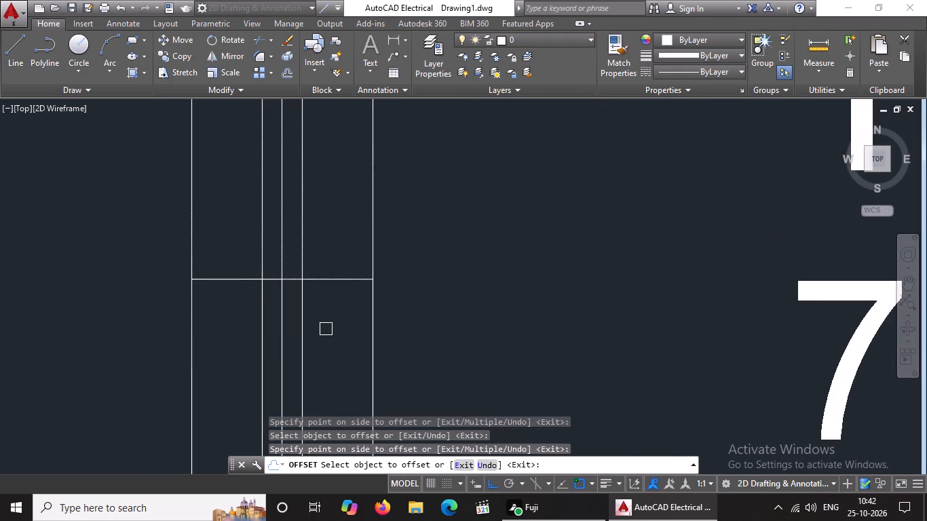
{"action": "scroll", "coordinate": [326, 328], "scroll_direction": "down", "scroll_amount": 3}
{"action": "key", "text": "Escape"}
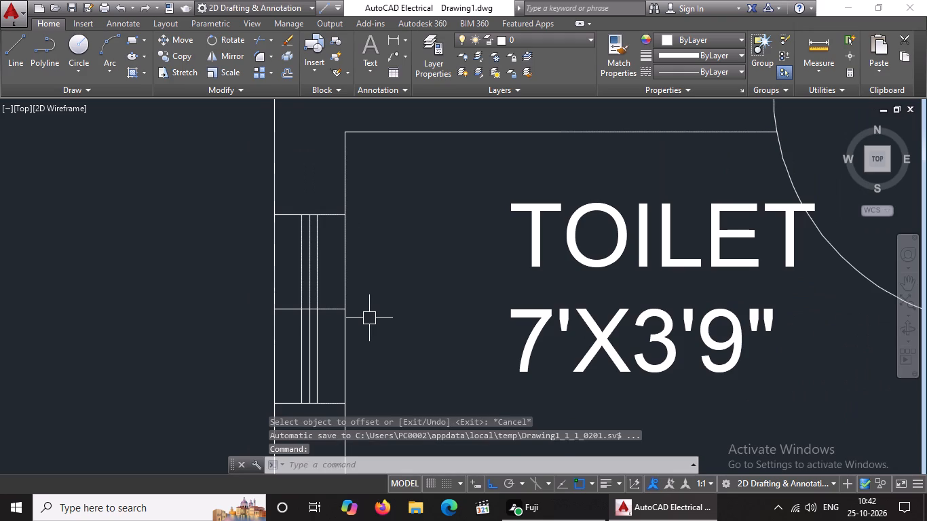
Delete the original centre line between the 7'X3'9" toilet window's two frame lines.
{"action": "scroll", "coordinate": [353, 279], "scroll_direction": "up", "scroll_amount": 2}
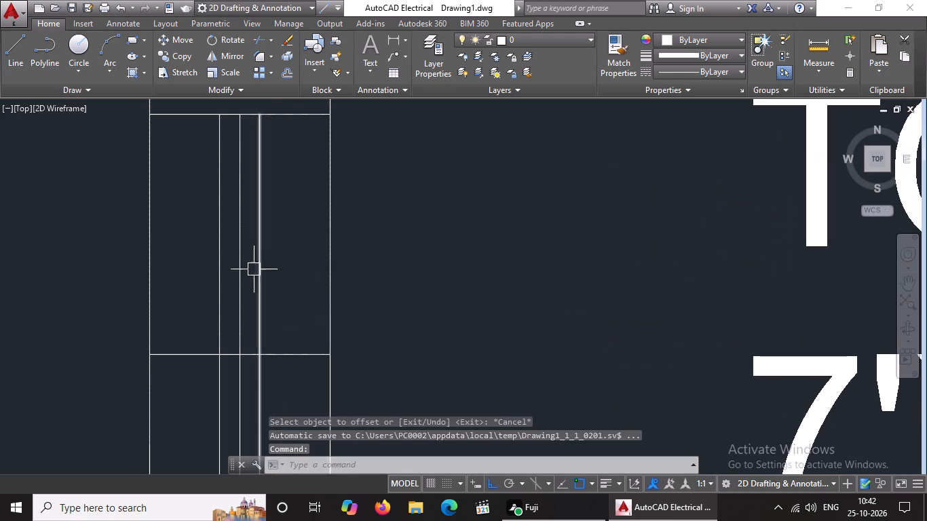
{"action": "left_click", "coordinate": [245, 272]}
{"action": "key", "text": "Delete"}
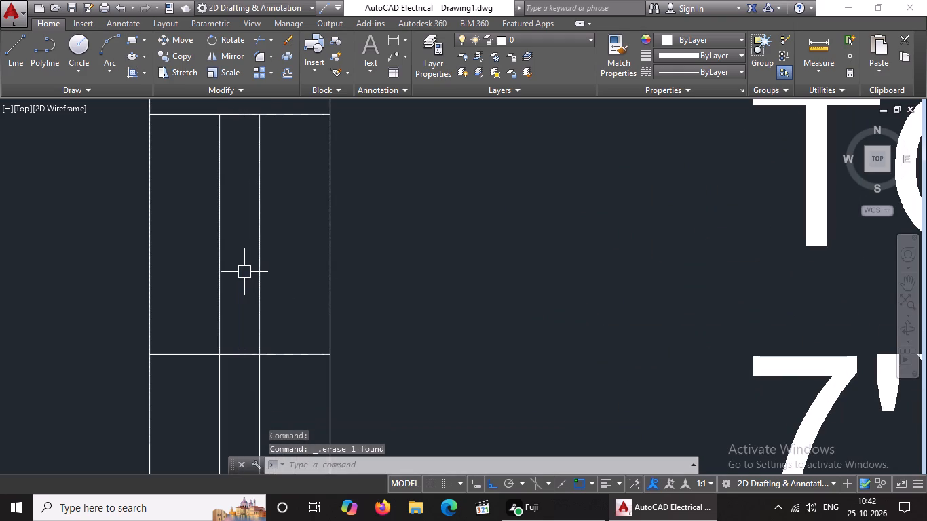
Offset the 7'X3'9" toilet window's north and south side lines 2" outwards, away from the window's middle.
{"action": "scroll", "coordinate": [259, 265], "scroll_direction": "down", "scroll_amount": 6}
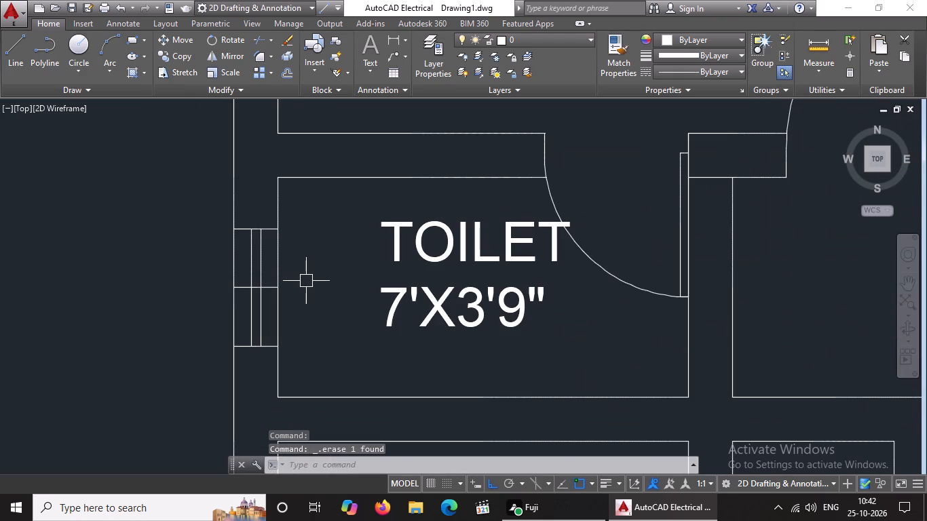
{"action": "key", "text": "Escape"}
{"action": "key", "text": "o"}
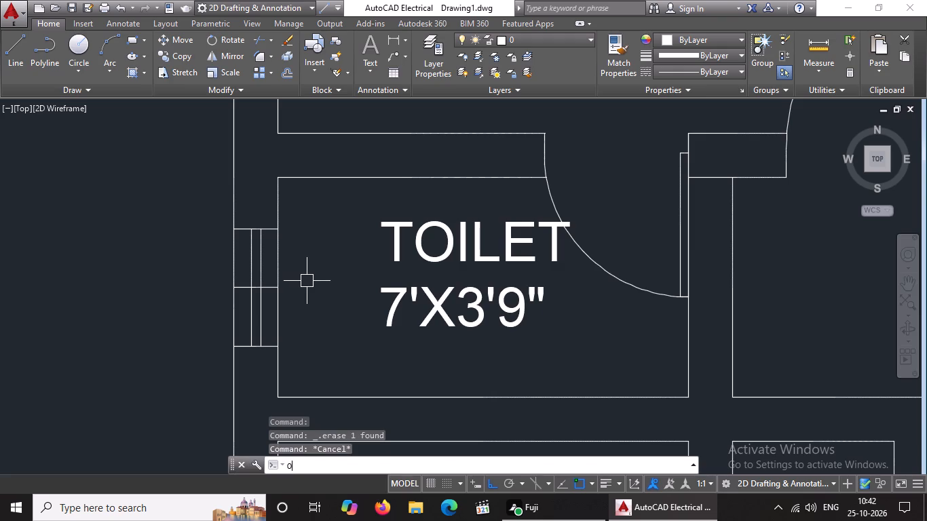
{"action": "key", "text": "Return"}
{"action": "key", "text": "2"}
{"action": "key", "text": "shift+quotedbl"}
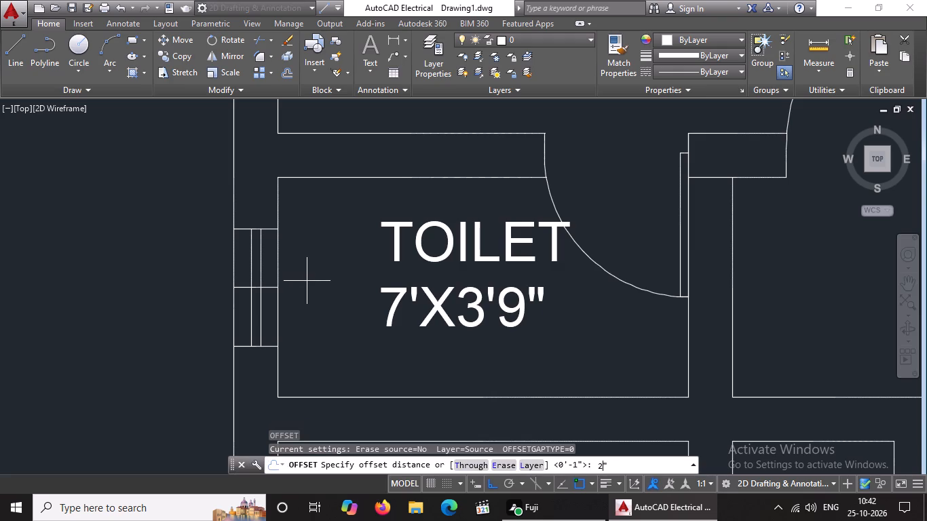
{"action": "key", "text": "Return"}
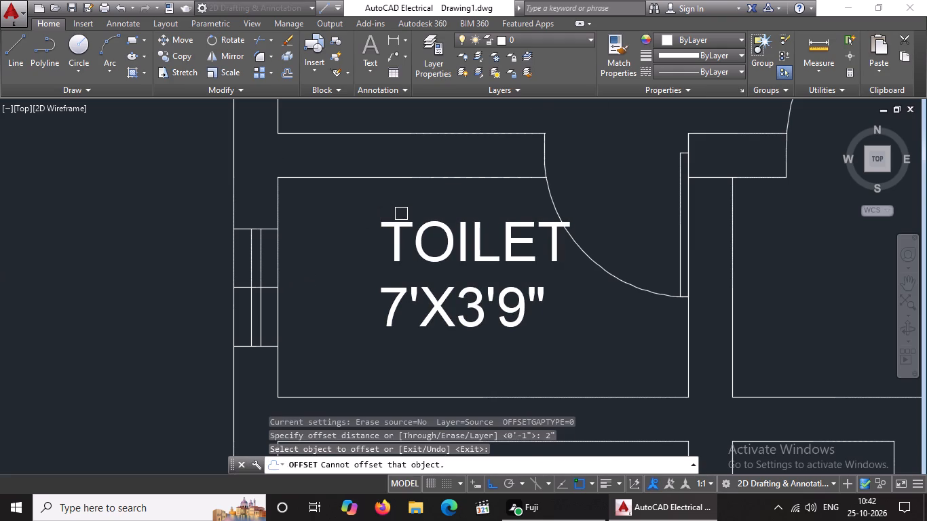
{"action": "left_click_drag", "start_coordinate": [238, 227], "coordinate": [242, 218]}
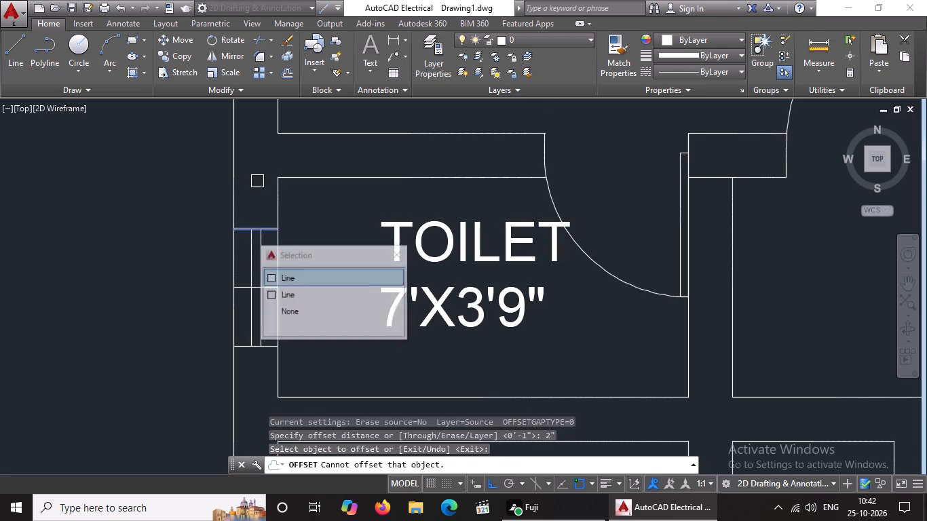
{"action": "left_click", "coordinate": [257, 181]}
{"action": "scroll", "coordinate": [267, 205], "scroll_direction": "down", "scroll_amount": 3}
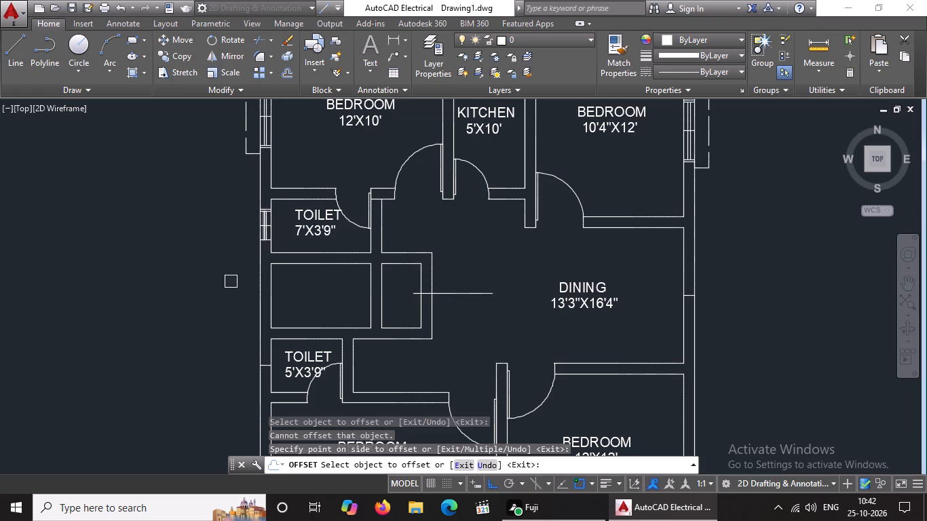
{"action": "scroll", "coordinate": [256, 256], "scroll_direction": "up", "scroll_amount": 3}
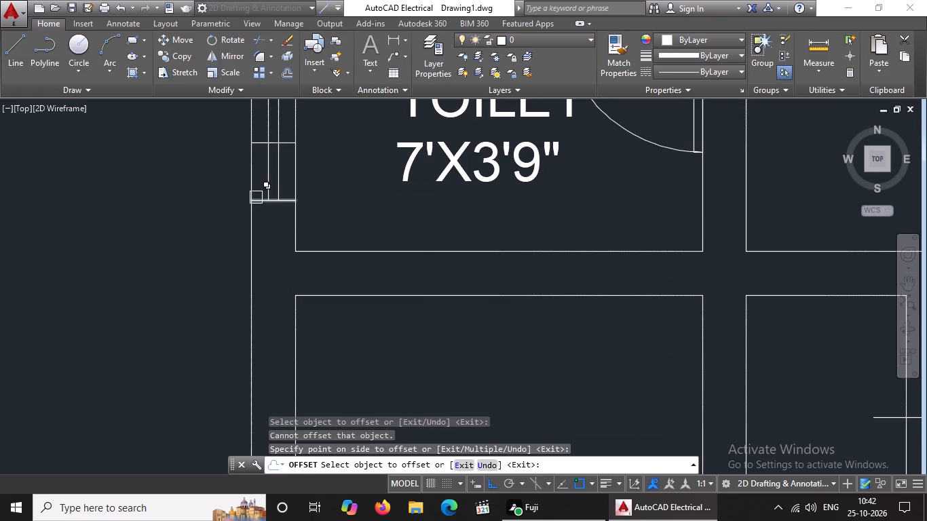
{"action": "left_click", "coordinate": [256, 198]}
{"action": "left_click", "coordinate": [262, 233]}
{"action": "scroll", "coordinate": [288, 233], "scroll_direction": "down", "scroll_amount": 3}
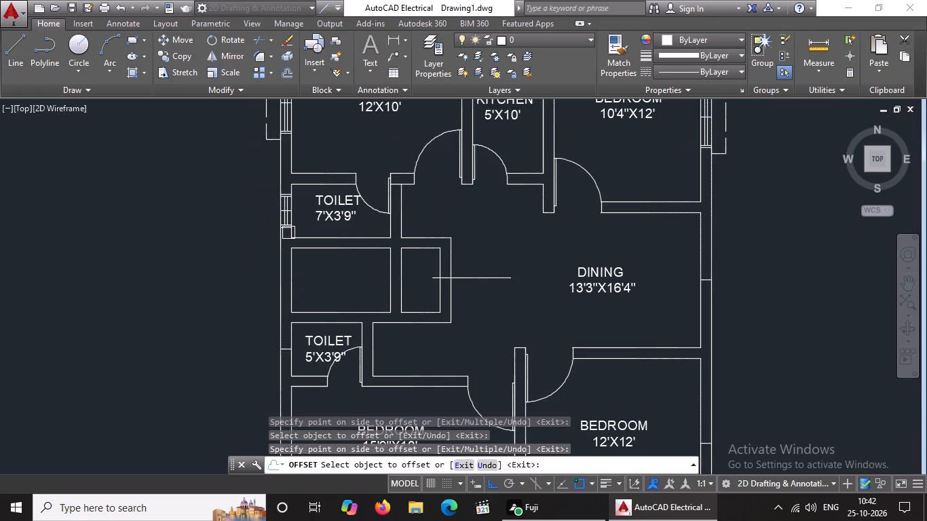
{"action": "middle_click_drag", "start_coordinate": [325, 302], "coordinate": [377, 235]}
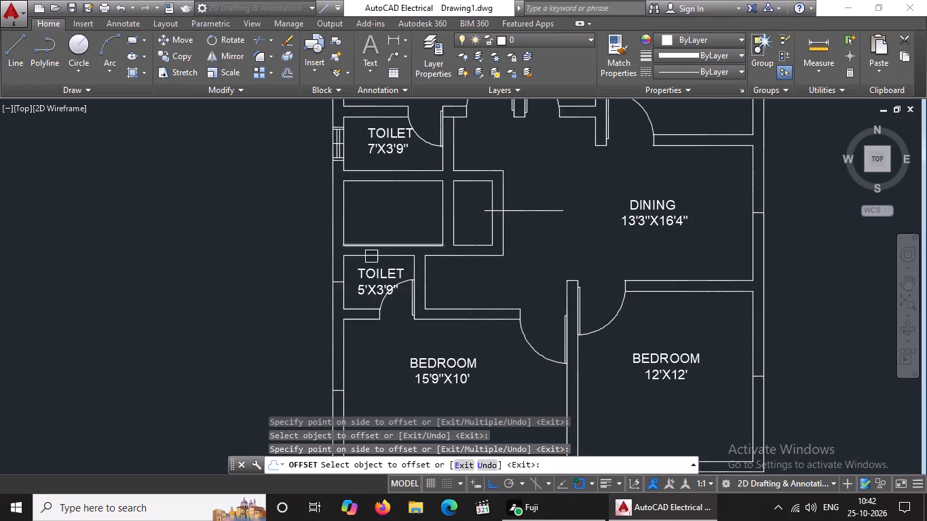
{"action": "scroll", "coordinate": [356, 288], "scroll_direction": "up", "scroll_amount": 1}
{"action": "key", "text": "Escape"}
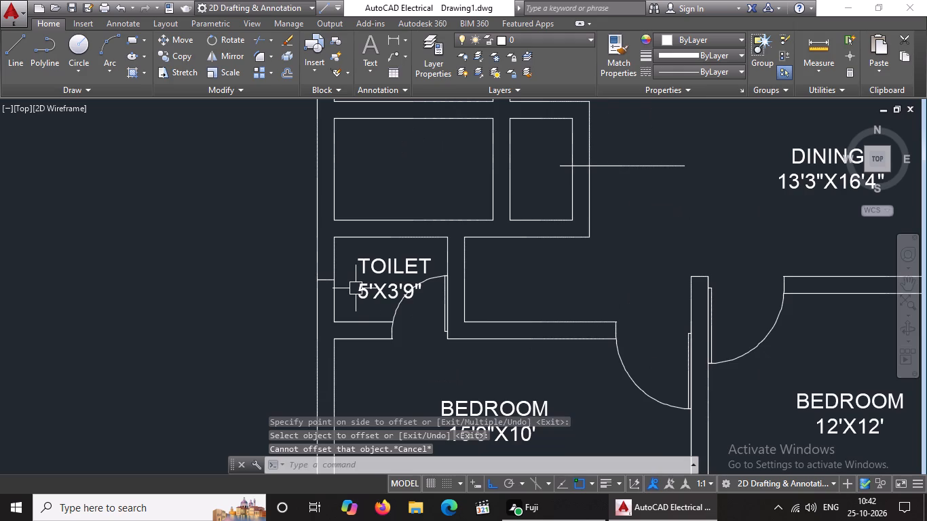
Offset the short line across the outer wall at the 5'X3'9" toilet 1' to the north and to the south.
{"action": "key", "text": "o"}
{"action": "key", "text": "Return"}
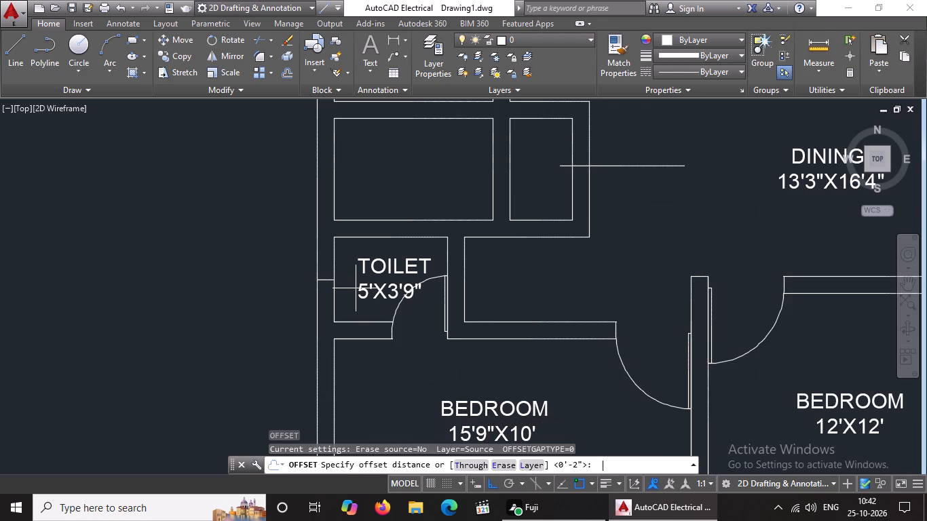
{"action": "type", "text": "1'"}
{"action": "key", "text": "Return"}
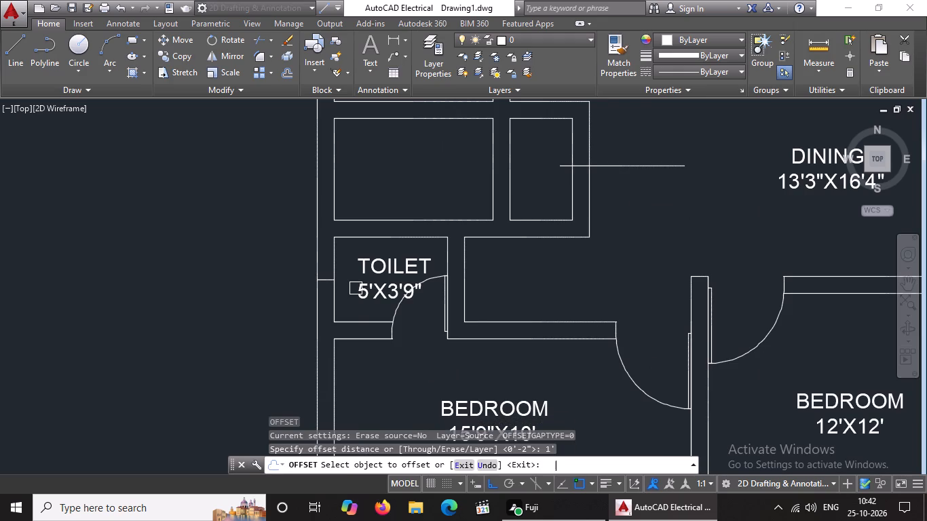
{"action": "scroll", "coordinate": [333, 282], "scroll_direction": "up", "scroll_amount": 3}
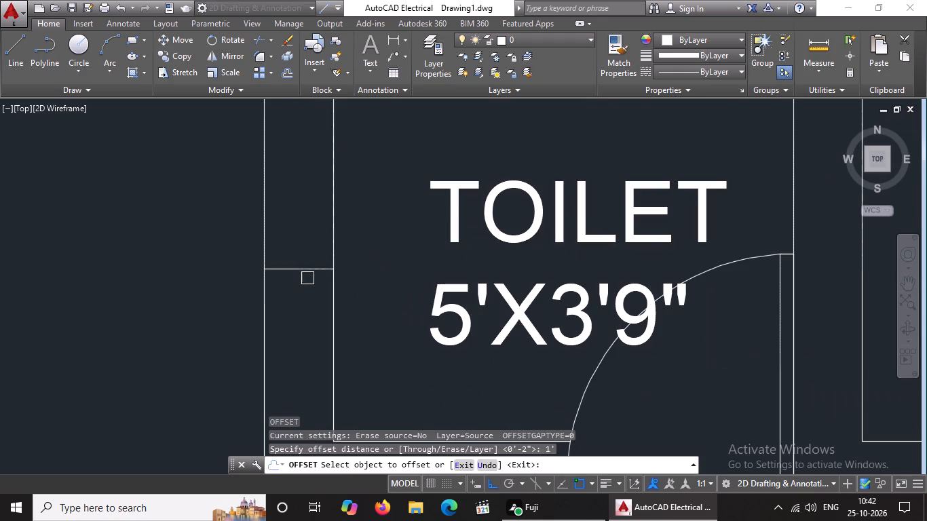
{"action": "left_click_drag", "start_coordinate": [300, 270], "coordinate": [307, 249]}
{"action": "left_click", "coordinate": [321, 202]}
{"action": "left_click", "coordinate": [302, 267]}
{"action": "left_click_drag", "start_coordinate": [301, 331], "coordinate": [301, 339]}
{"action": "scroll", "coordinate": [326, 305], "scroll_direction": "down", "scroll_amount": 4}
{"action": "key", "text": "Escape"}
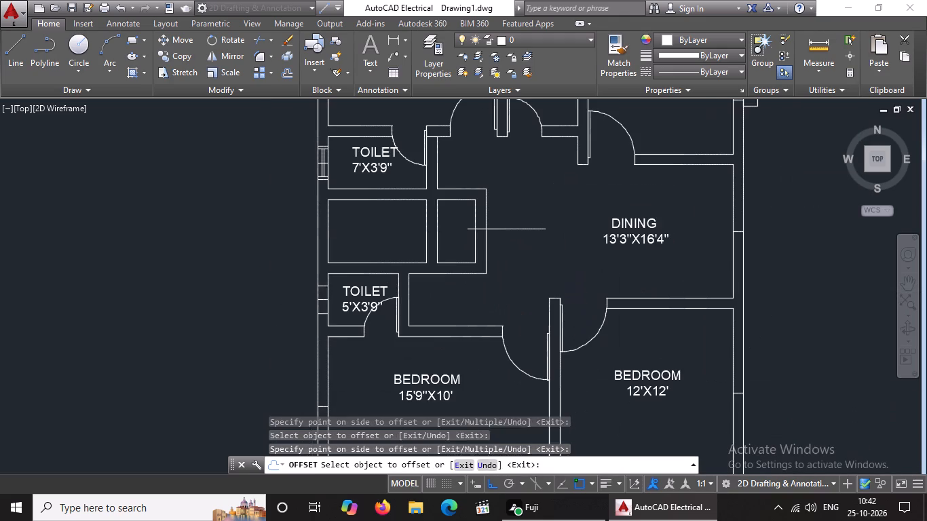
Draw a centre line along the wall between the midpoints of the 5'X3'9" toilet window's south and north side lines.
{"action": "key", "text": "l"}
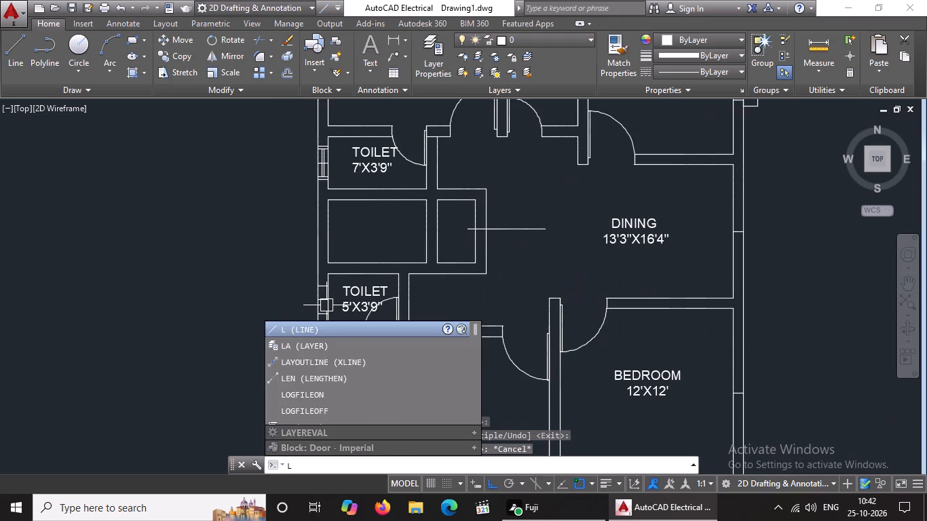
{"action": "key", "text": "Return"}
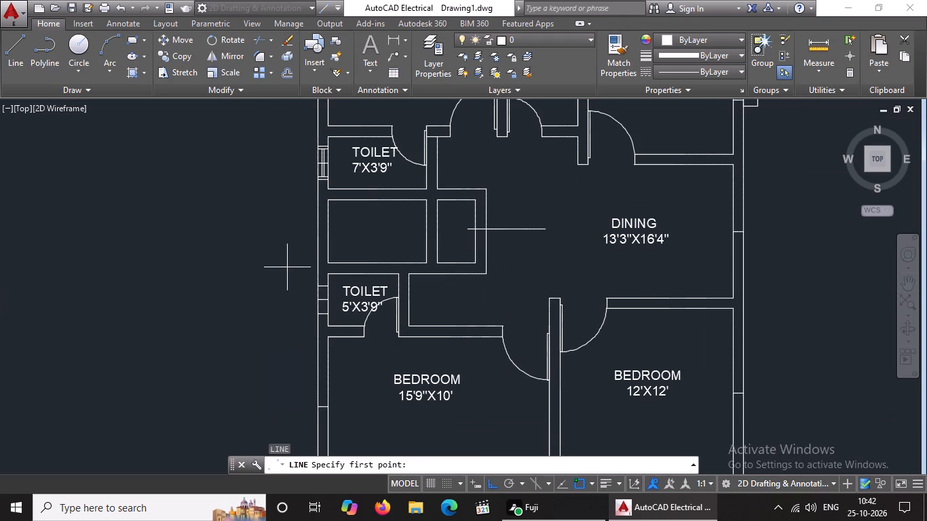
{"action": "scroll", "coordinate": [315, 278], "scroll_direction": "up", "scroll_amount": 2}
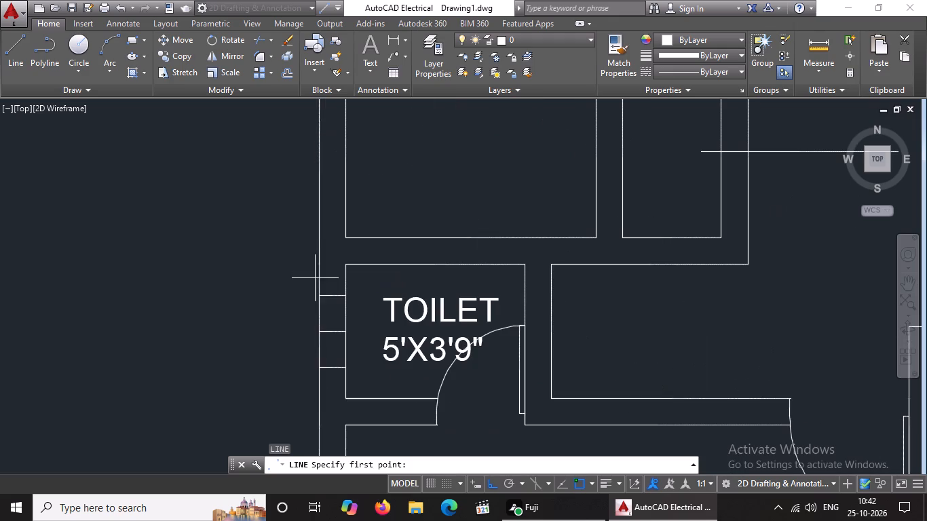
{"action": "left_click", "coordinate": [336, 368]}
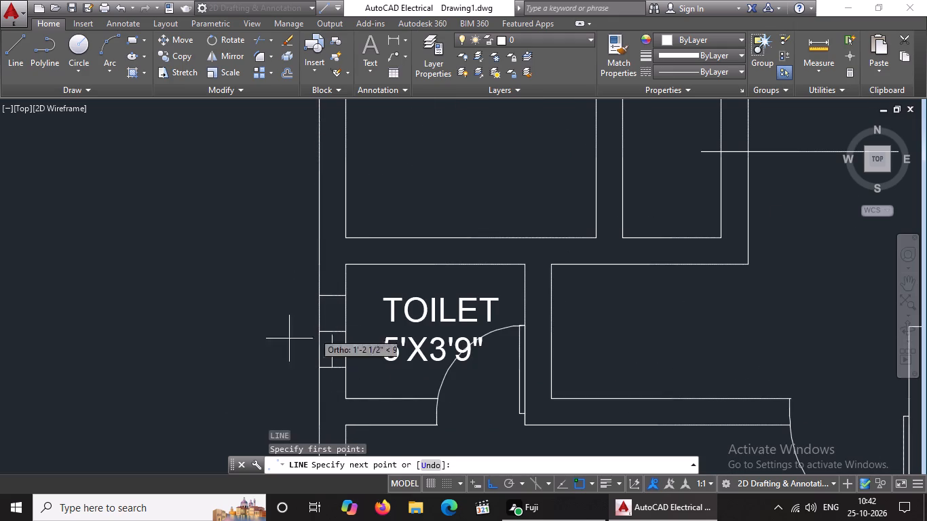
{"action": "left_click", "coordinate": [333, 292]}
{"action": "key", "text": "Return"}
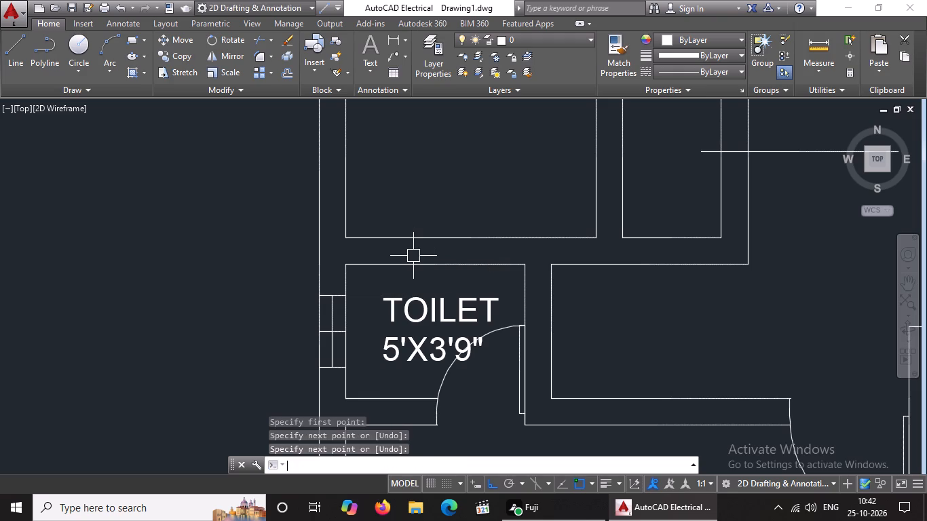
Offset the 5'X3'9" toilet window's lengthwise centre line 1" to each side as frame lines.
{"action": "key", "text": "o"}
{"action": "key", "text": "Return"}
{"action": "key", "text": "1"}
{"action": "key", "text": "shift+quotedbl"}
{"action": "key", "text": "Return"}
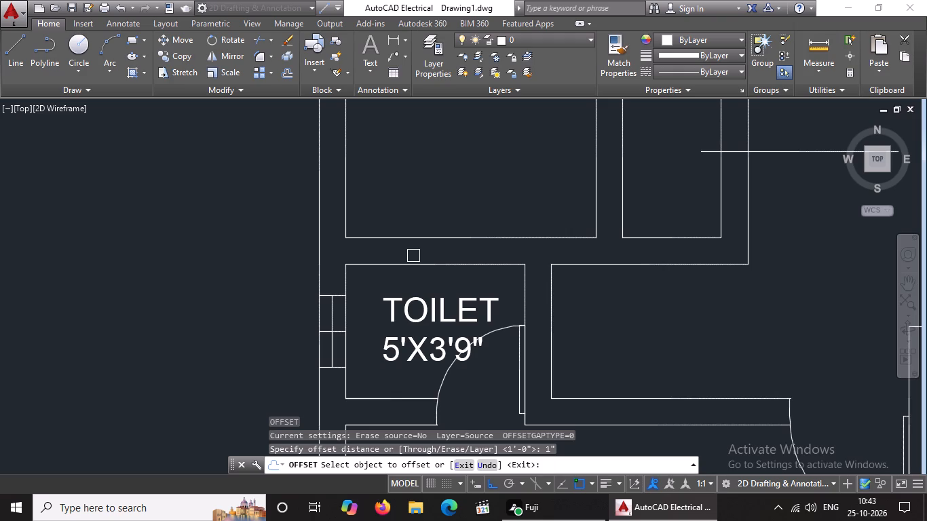
{"action": "left_click", "coordinate": [328, 311]}
{"action": "left_click", "coordinate": [364, 313]}
{"action": "scroll", "coordinate": [333, 329], "scroll_direction": "up", "scroll_amount": 3}
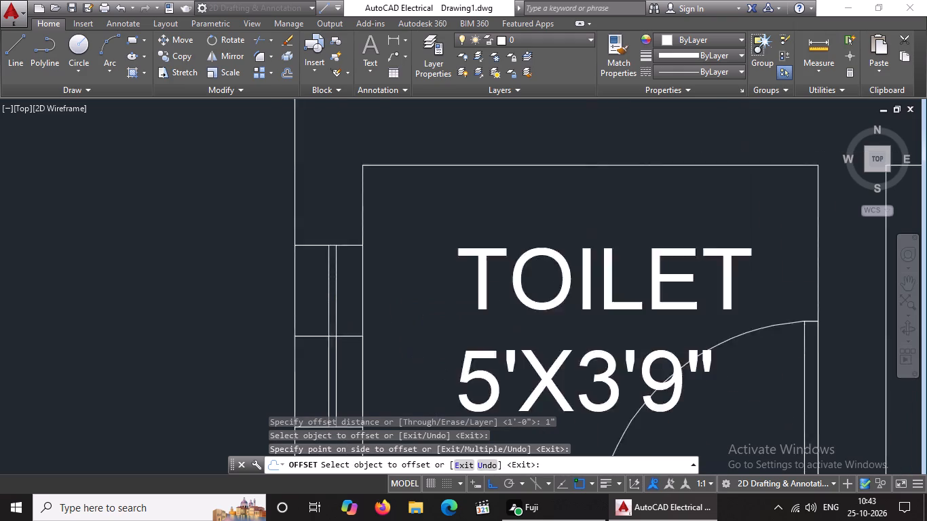
{"action": "left_click_drag", "start_coordinate": [321, 322], "coordinate": [314, 324]}
{"action": "left_click", "coordinate": [284, 330]}
{"action": "key", "text": "Escape"}
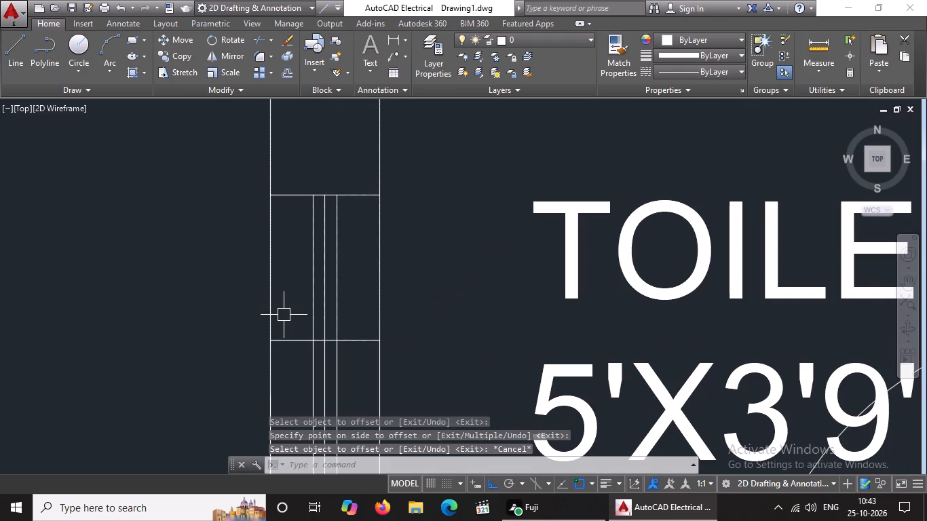
Delete the original lengthwise centre line between the 5'X3'9" toilet window's two frame lines.
{"action": "left_click", "coordinate": [323, 273]}
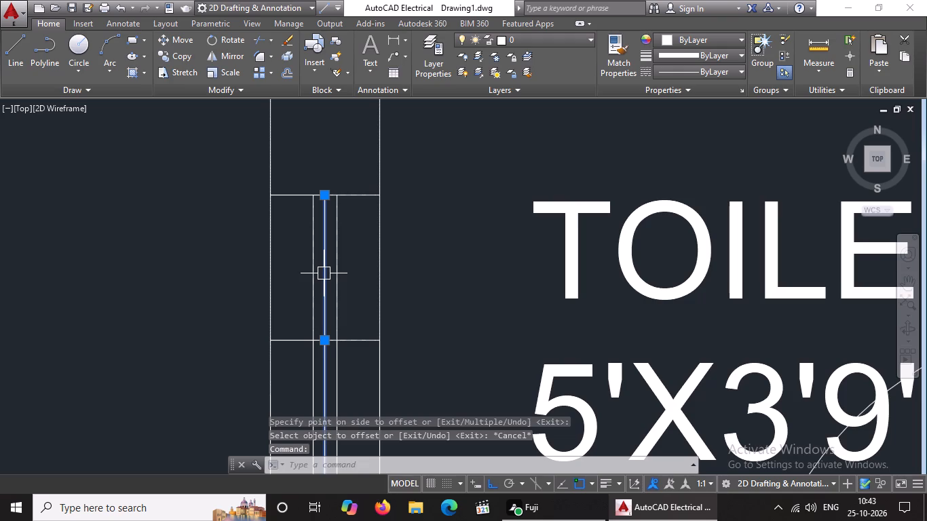
{"action": "key", "text": "Delete"}
{"action": "scroll", "coordinate": [332, 271], "scroll_direction": "down", "scroll_amount": 3}
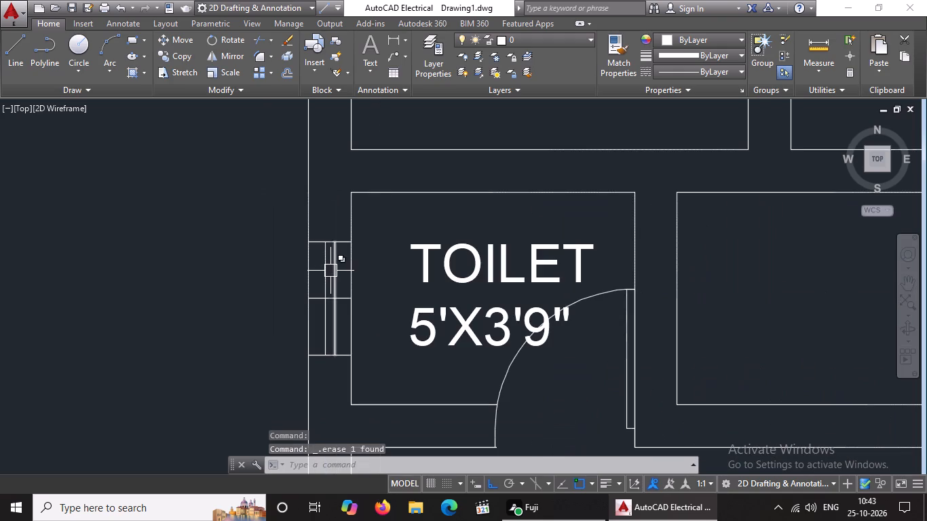
{"action": "key", "text": "Escape"}
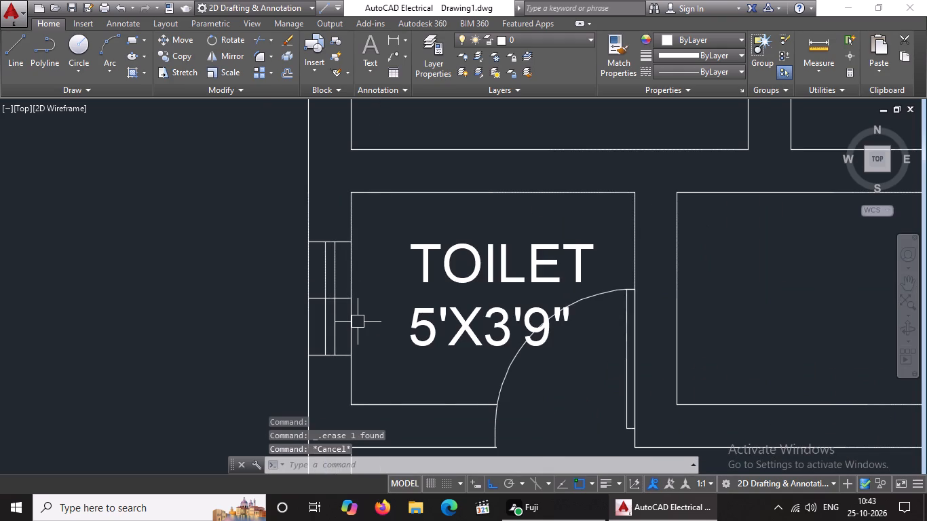
Offset the 5'X3'9" toilet window's north and south side lines 2" outwards, away from the window's middle.
{"action": "key", "text": "o"}
{"action": "key", "text": "Return"}
{"action": "key", "text": "2"}
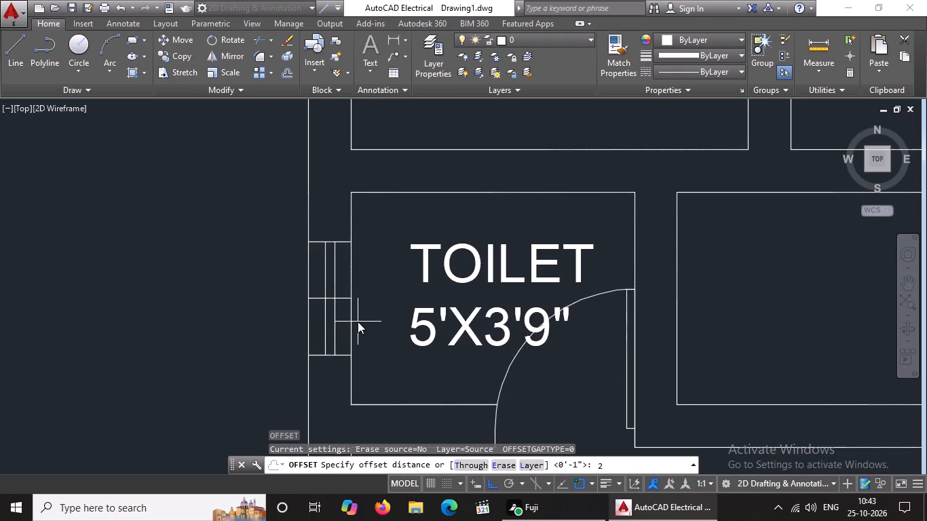
{"action": "key", "text": "shift+quotedbl"}
{"action": "key", "text": "Return"}
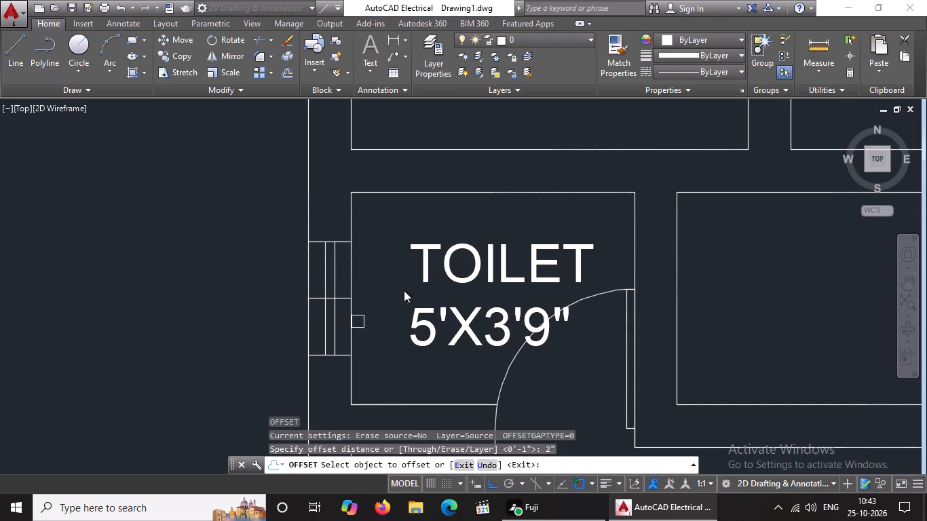
{"action": "scroll", "coordinate": [317, 239], "scroll_direction": "up", "scroll_amount": 2}
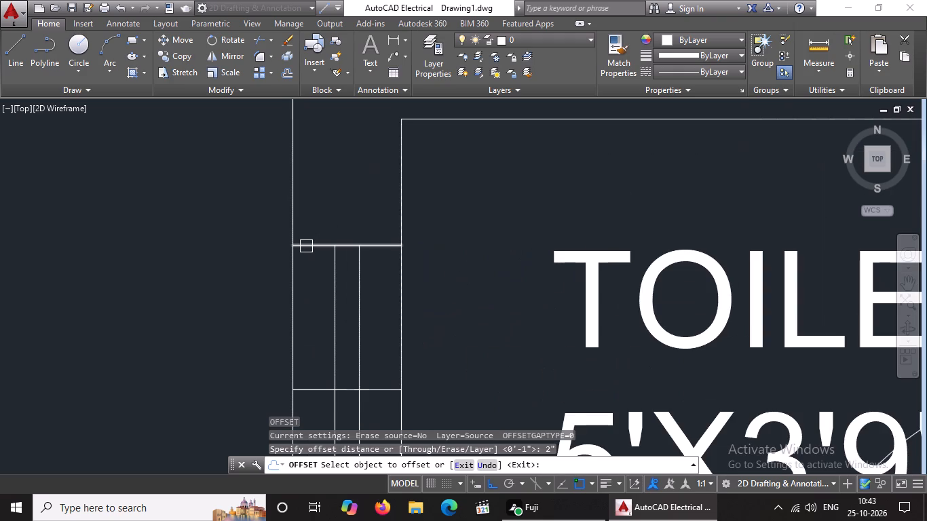
{"action": "left_click", "coordinate": [307, 246]}
{"action": "left_click", "coordinate": [344, 163]}
{"action": "scroll", "coordinate": [352, 160], "scroll_direction": "down", "scroll_amount": 4}
{"action": "scroll", "coordinate": [341, 256], "scroll_direction": "up", "scroll_amount": 4}
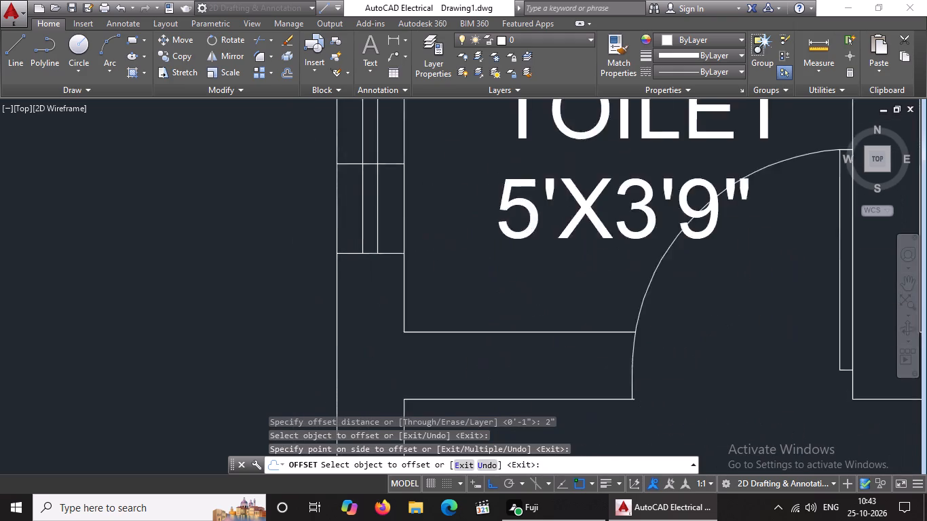
{"action": "left_click", "coordinate": [343, 254]}
{"action": "left_click", "coordinate": [362, 311]}
{"action": "scroll", "coordinate": [408, 313], "scroll_direction": "down", "scroll_amount": 5}
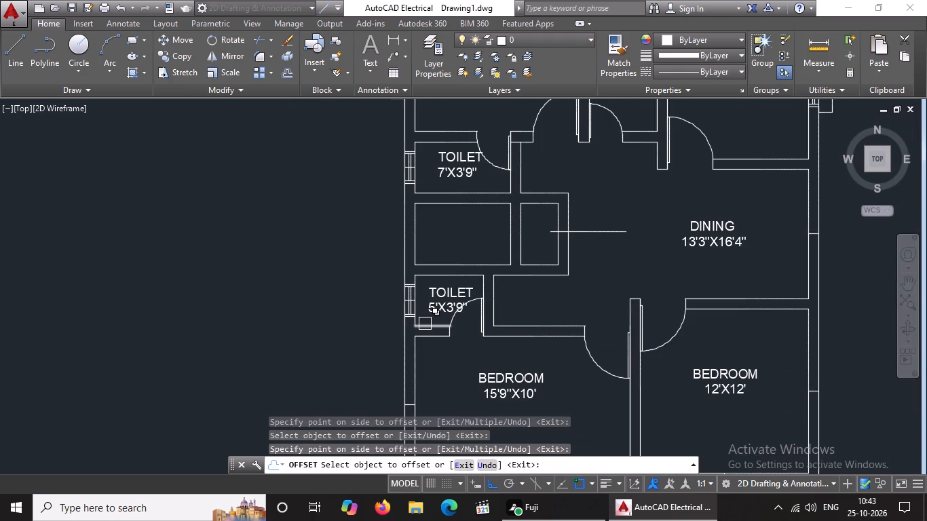
{"action": "middle_click_drag", "start_coordinate": [453, 394], "coordinate": [452, 391]}
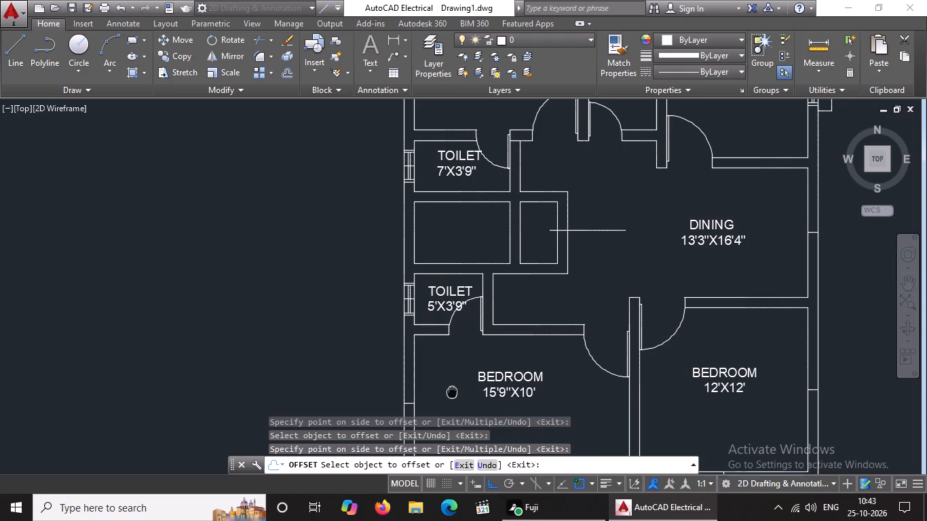
{"action": "middle_click_drag", "start_coordinate": [452, 391], "coordinate": [478, 315]}
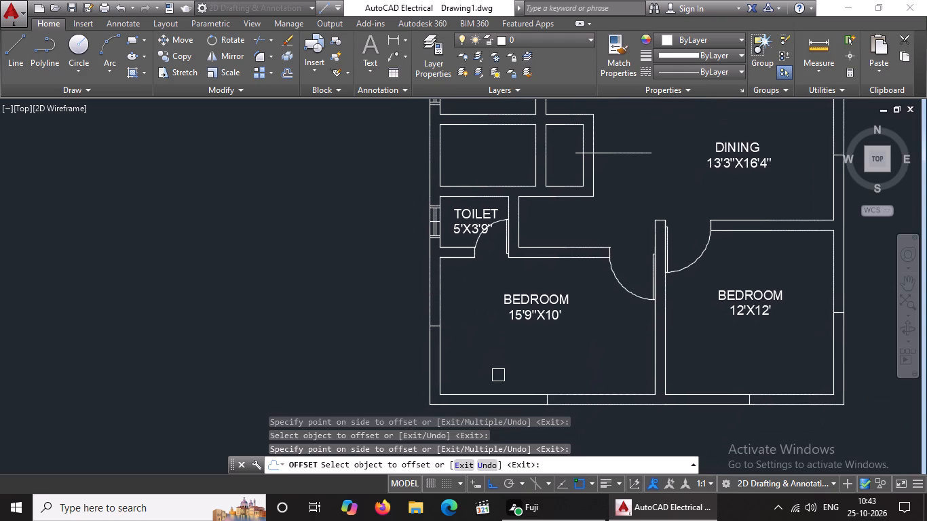
{"action": "key", "text": "Escape"}
Offset the short line across the 15'9"X10' bedroom's west wall 2' to the north and to the south.
{"action": "key", "text": "o"}
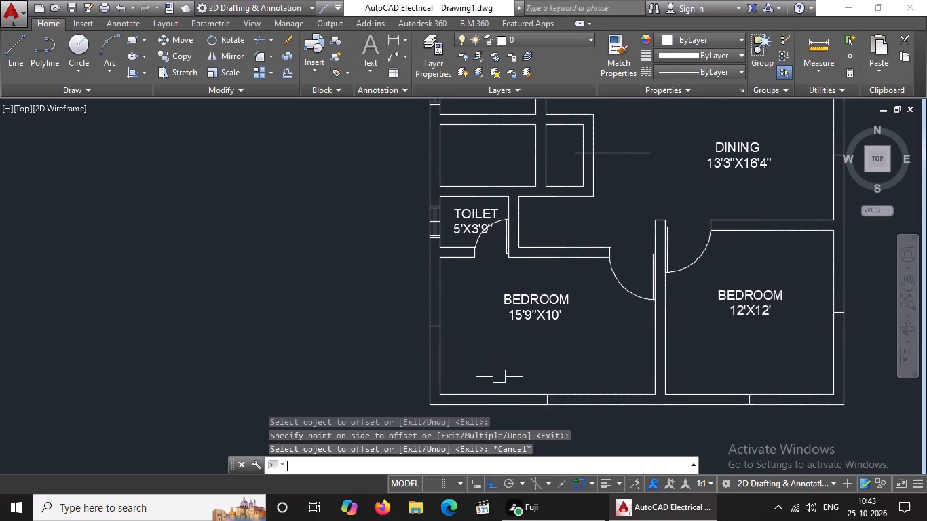
{"action": "key", "text": "Return"}
{"action": "type", "text": "2'"}
{"action": "key", "text": "Return"}
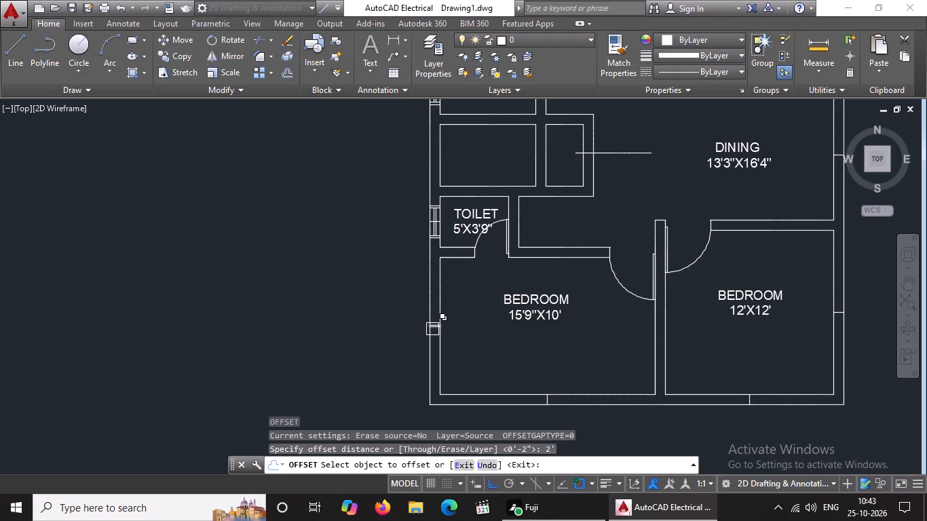
{"action": "scroll", "coordinate": [432, 328], "scroll_direction": "up", "scroll_amount": 3}
{"action": "left_click_drag", "start_coordinate": [431, 322], "coordinate": [434, 303]}
{"action": "left_click_drag", "start_coordinate": [442, 272], "coordinate": [438, 290]}
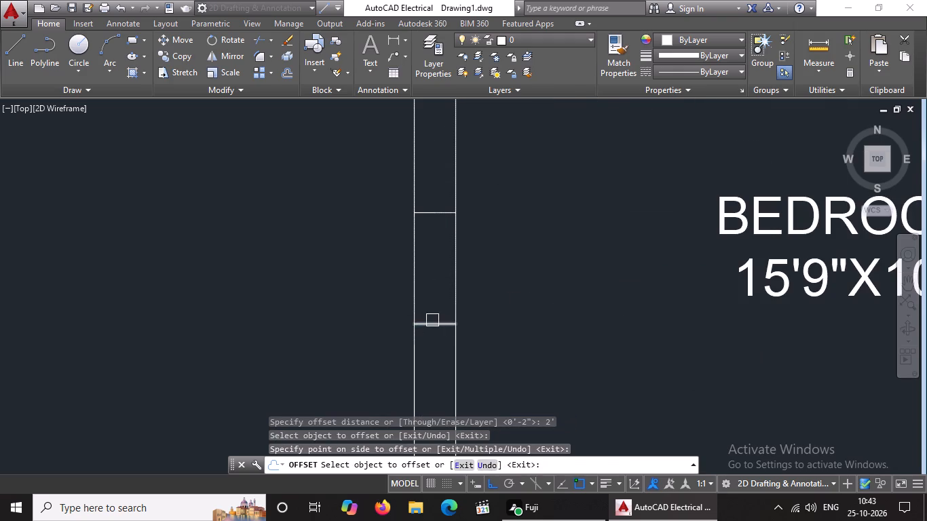
{"action": "left_click", "coordinate": [432, 320]}
{"action": "left_click", "coordinate": [433, 341]}
{"action": "scroll", "coordinate": [453, 320], "scroll_direction": "down", "scroll_amount": 4}
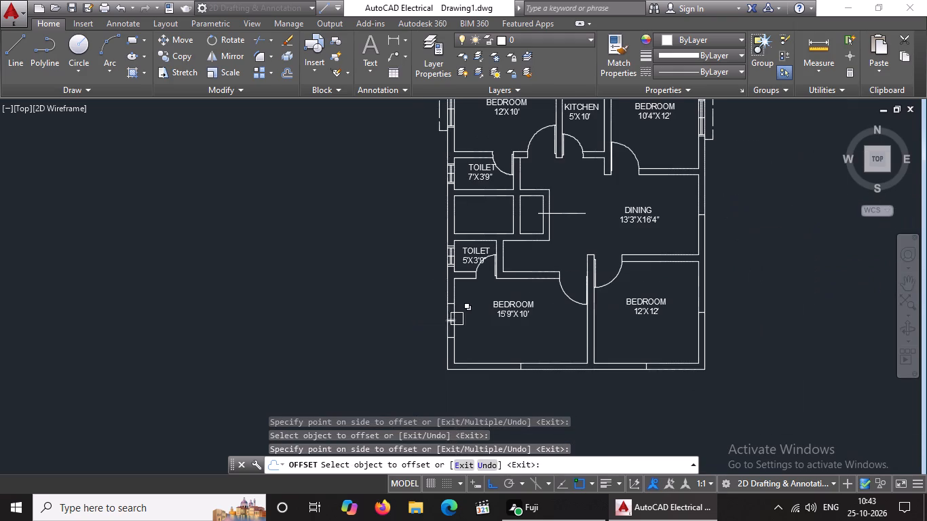
Offset the short line across the 15'9"X10' bedroom's south wall 2' to the east and to the west.
{"action": "scroll", "coordinate": [529, 377], "scroll_direction": "up", "scroll_amount": 3}
{"action": "left_click", "coordinate": [491, 339]}
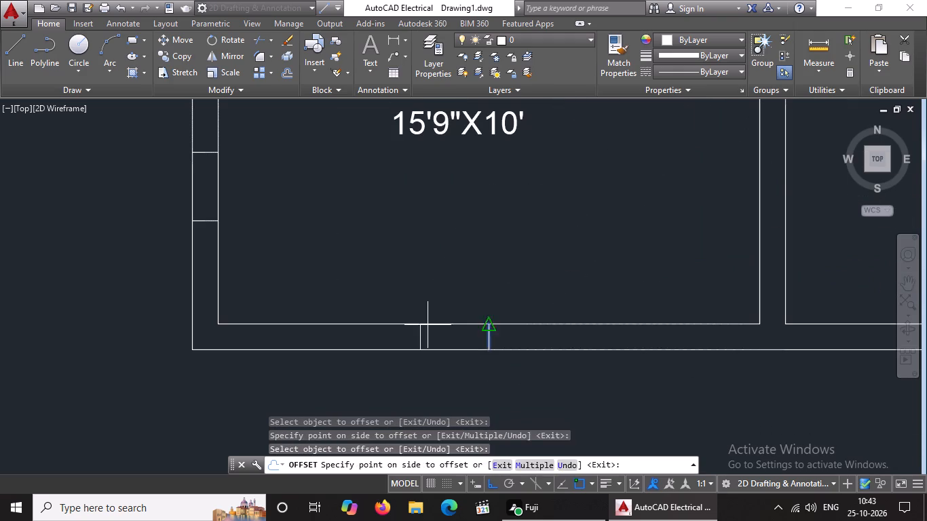
{"action": "left_click", "coordinate": [410, 324]}
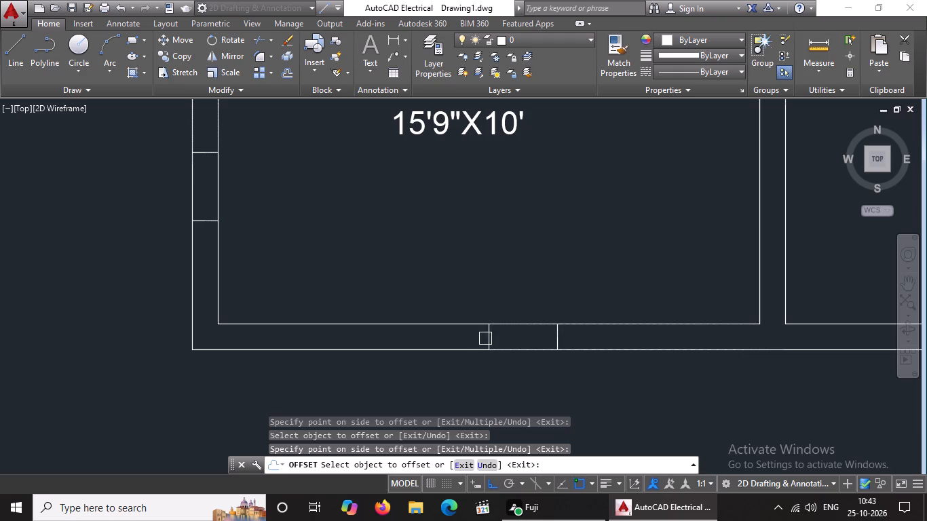
{"action": "left_click_drag", "start_coordinate": [488, 337], "coordinate": [461, 341]}
{"action": "left_click", "coordinate": [359, 340]}
{"action": "scroll", "coordinate": [400, 339], "scroll_direction": "down", "scroll_amount": 4}
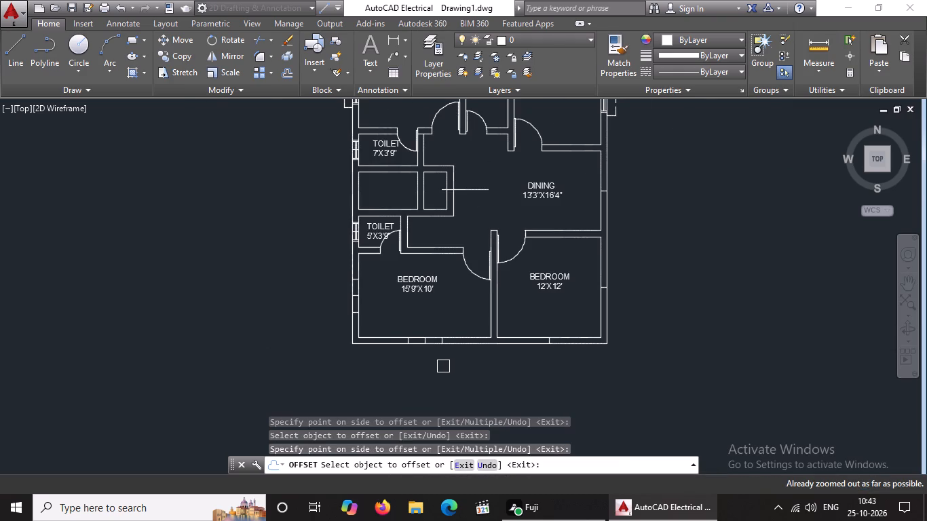
{"action": "key", "text": "Escape"}
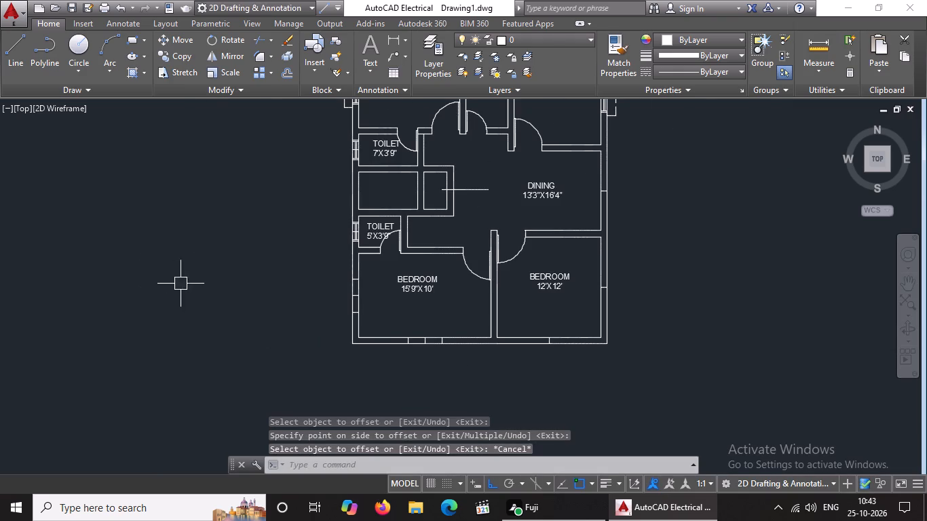
Draw a centre line along the west wall between the midpoints of the 15'9"X10' bedroom window's north and south side lines.
{"action": "scroll", "coordinate": [346, 303], "scroll_direction": "up", "scroll_amount": 2}
{"action": "key", "text": "l"}
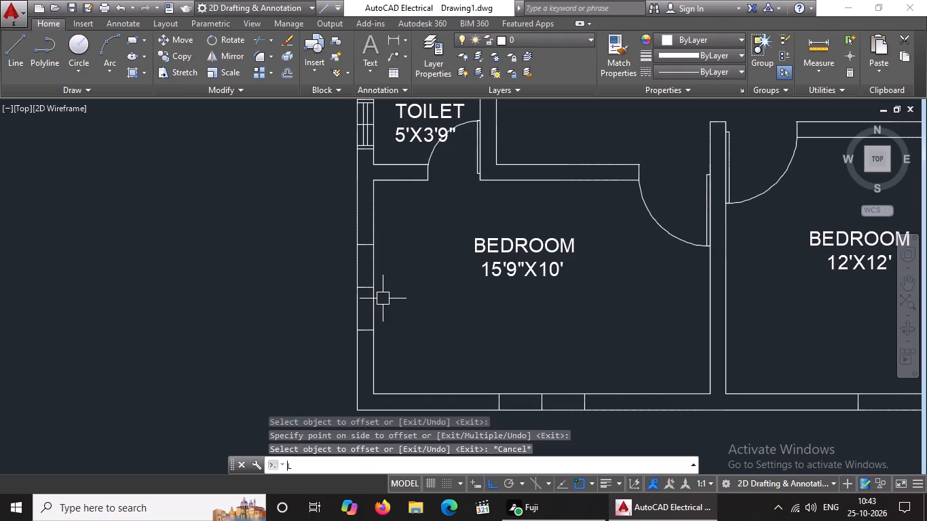
{"action": "key", "text": "Return"}
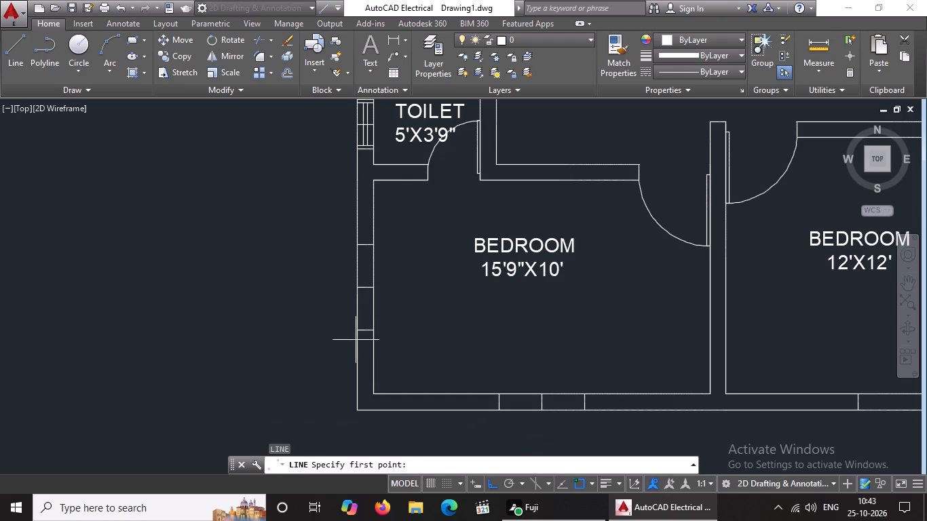
{"action": "left_click", "coordinate": [365, 244]}
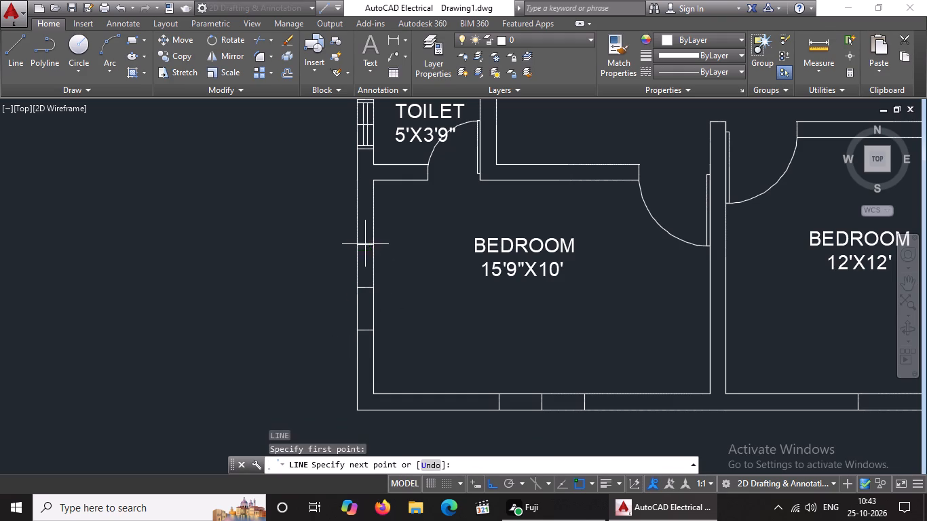
{"action": "left_click", "coordinate": [365, 332]}
{"action": "key", "text": "Return"}
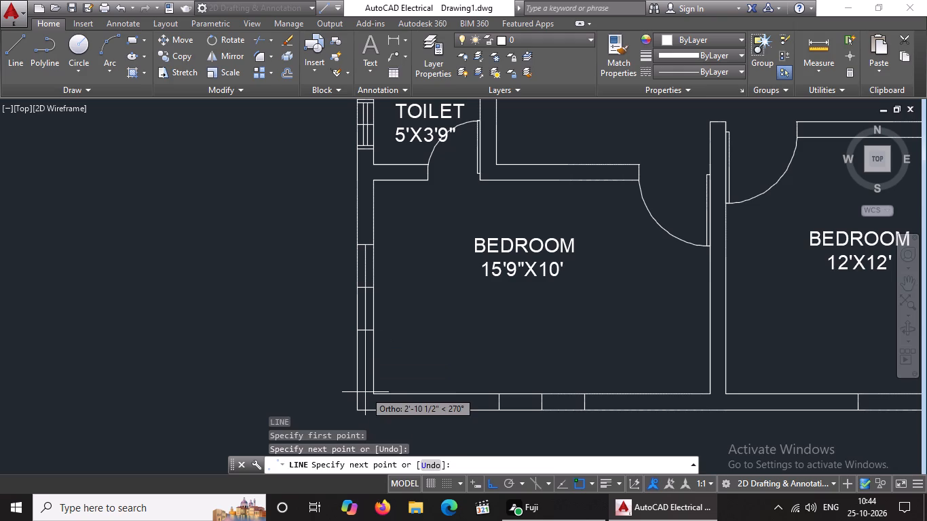
Draw a centre line along the south wall between the midpoints of the 15'9"X10' bedroom window's west and east side lines.
{"action": "key", "text": "l"}
{"action": "key", "text": "Return"}
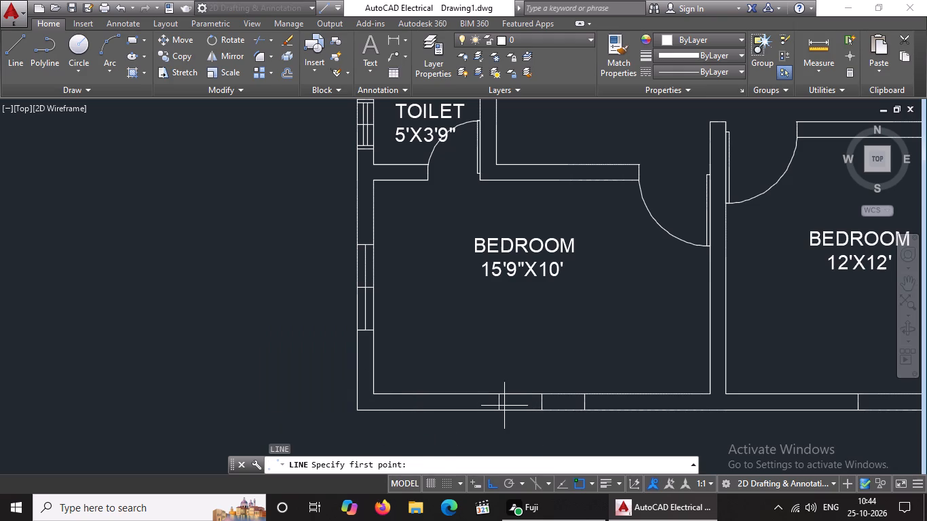
{"action": "left_click_drag", "start_coordinate": [496, 402], "coordinate": [505, 402]}
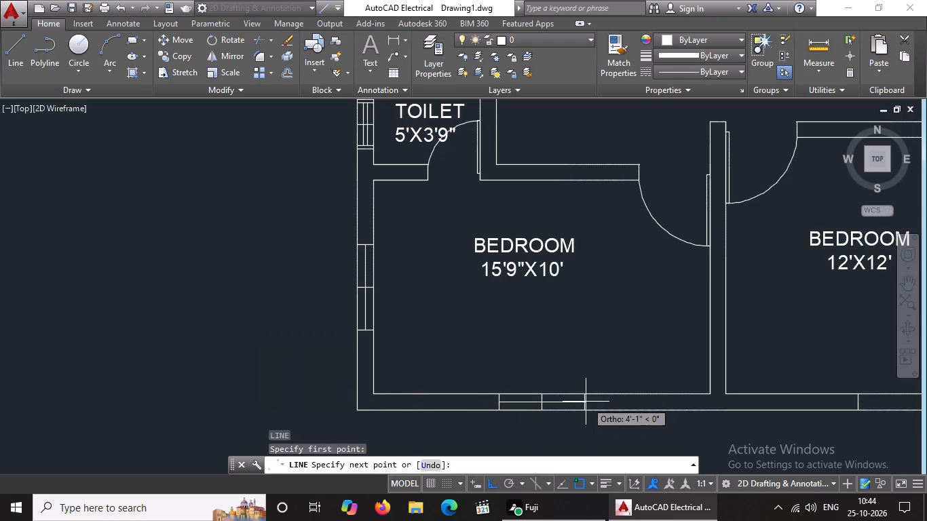
{"action": "left_click", "coordinate": [584, 402]}
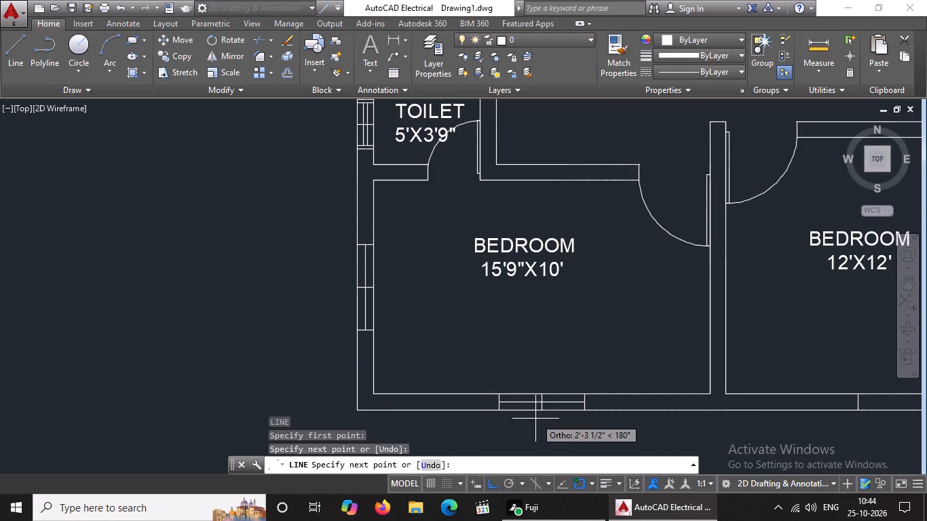
{"action": "key", "text": "Return"}
Offset the centre line of the 15'9"X10' bedroom's west window 1" to the east and to the west.
{"action": "key", "text": "o"}
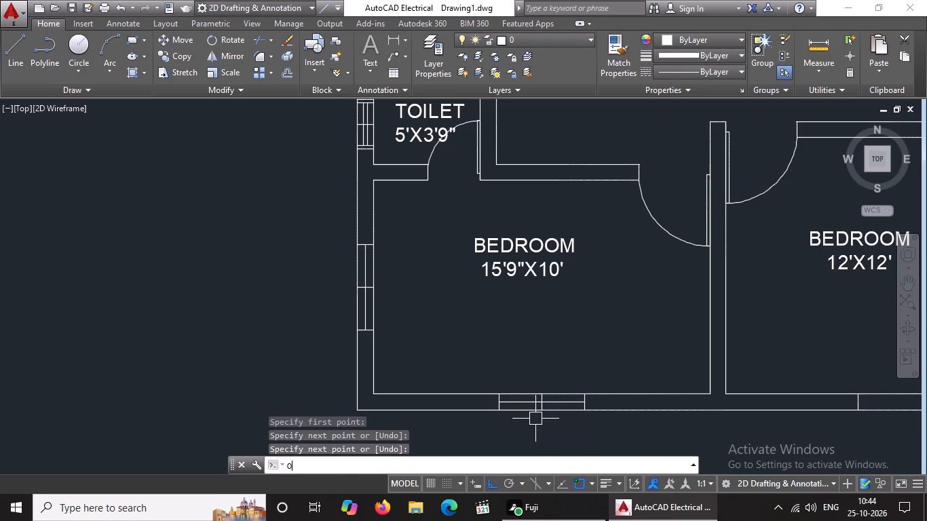
{"action": "key", "text": "Return"}
{"action": "type", "text": "1\""}
{"action": "key", "text": "Return"}
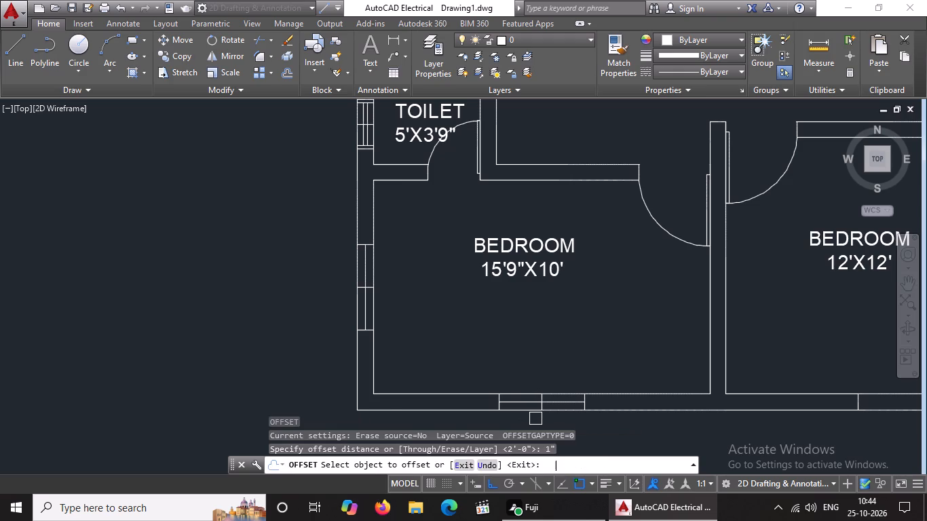
{"action": "scroll", "coordinate": [370, 296], "scroll_direction": "up", "scroll_amount": 4}
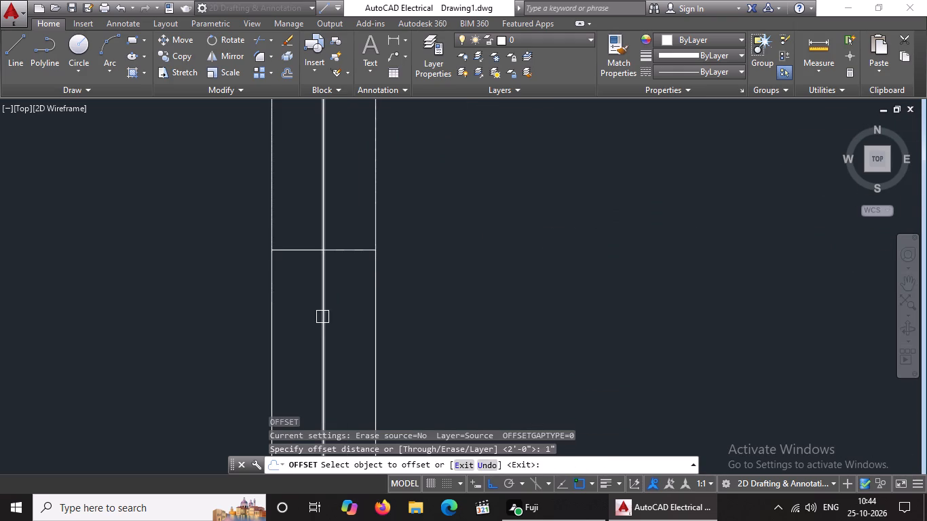
{"action": "left_click_drag", "start_coordinate": [323, 315], "coordinate": [331, 313]}
{"action": "left_click", "coordinate": [373, 315]}
{"action": "left_click_drag", "start_coordinate": [324, 319], "coordinate": [314, 324]}
{"action": "left_click_drag", "start_coordinate": [252, 341], "coordinate": [261, 337]}
Offset the centre line of the 15'9"X10' bedroom's south window 1" to the north and to the south.
{"action": "scroll", "coordinate": [447, 263], "scroll_direction": "down", "scroll_amount": 2}
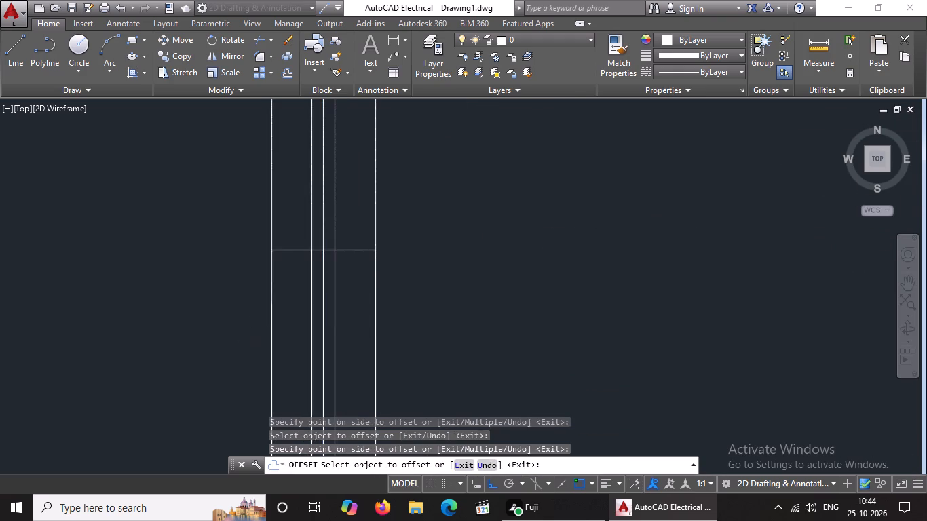
{"action": "scroll", "coordinate": [447, 263], "scroll_direction": "down", "scroll_amount": 2}
{"action": "scroll", "coordinate": [546, 288], "scroll_direction": "down", "scroll_amount": 5}
{"action": "scroll", "coordinate": [589, 324], "scroll_direction": "up", "scroll_amount": 6}
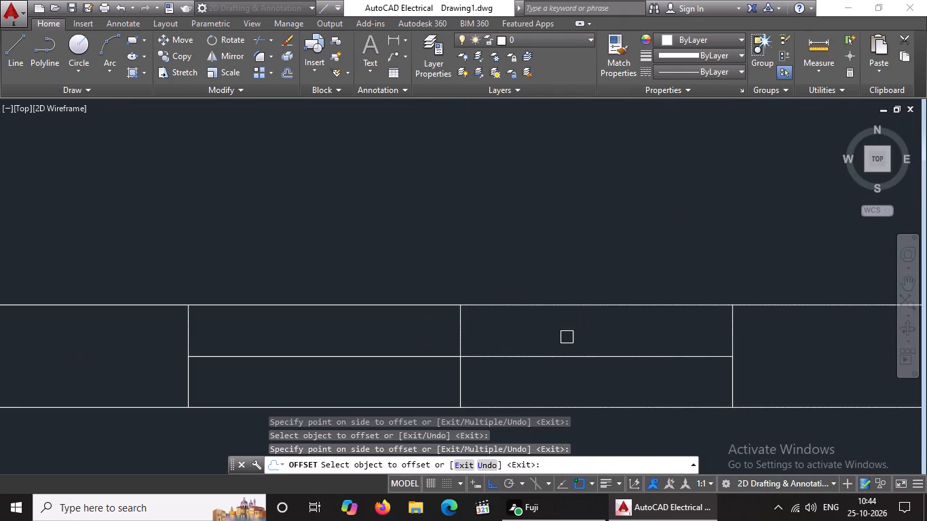
{"action": "left_click_drag", "start_coordinate": [554, 360], "coordinate": [558, 336]}
{"action": "left_click", "coordinate": [564, 311]}
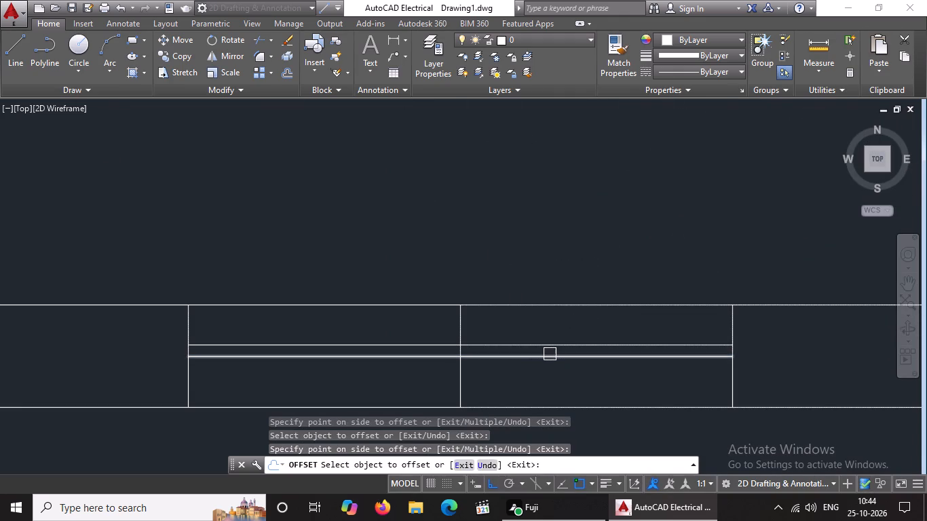
{"action": "left_click", "coordinate": [546, 354]}
{"action": "left_click", "coordinate": [541, 382]}
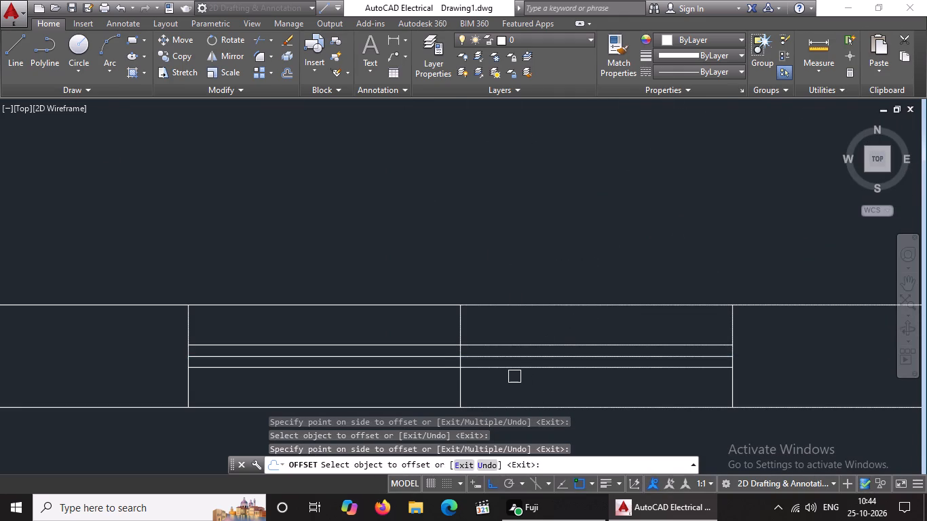
{"action": "scroll", "coordinate": [451, 347], "scroll_direction": "down", "scroll_amount": 3}
{"action": "key", "text": "Escape"}
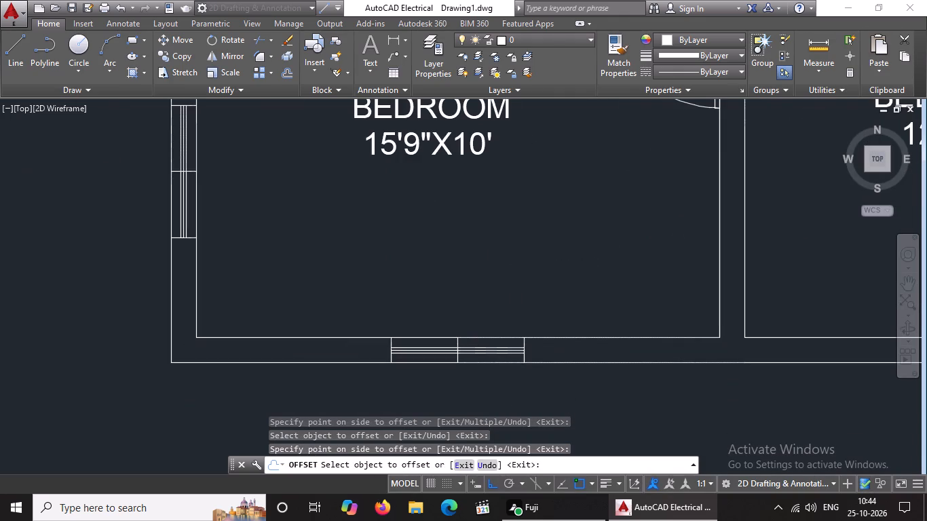
Delete the original centre lines of the 15'9"X10' bedroom's south and west windows, keeping their offset pairs.
{"action": "scroll", "coordinate": [459, 350], "scroll_direction": "up", "scroll_amount": 2}
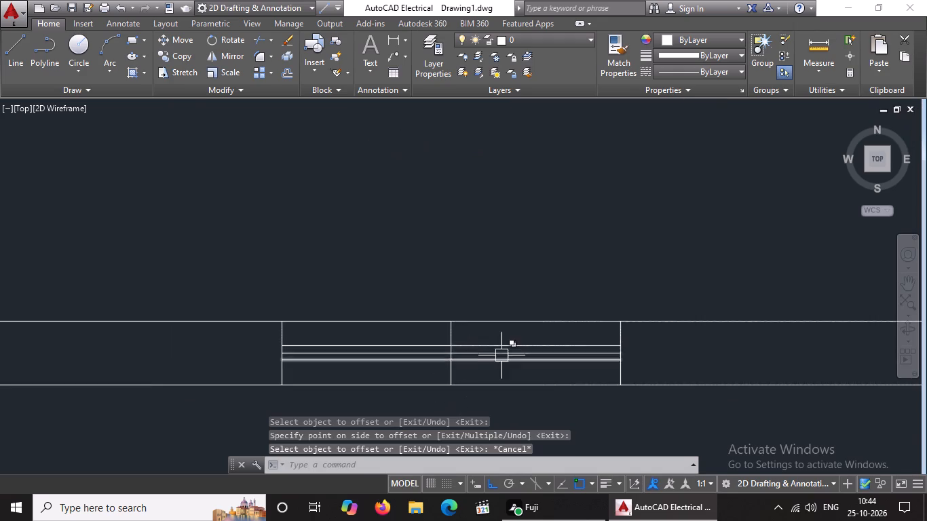
{"action": "scroll", "coordinate": [502, 355], "scroll_direction": "up", "scroll_amount": 2}
{"action": "left_click", "coordinate": [484, 350]}
{"action": "key", "text": "Delete"}
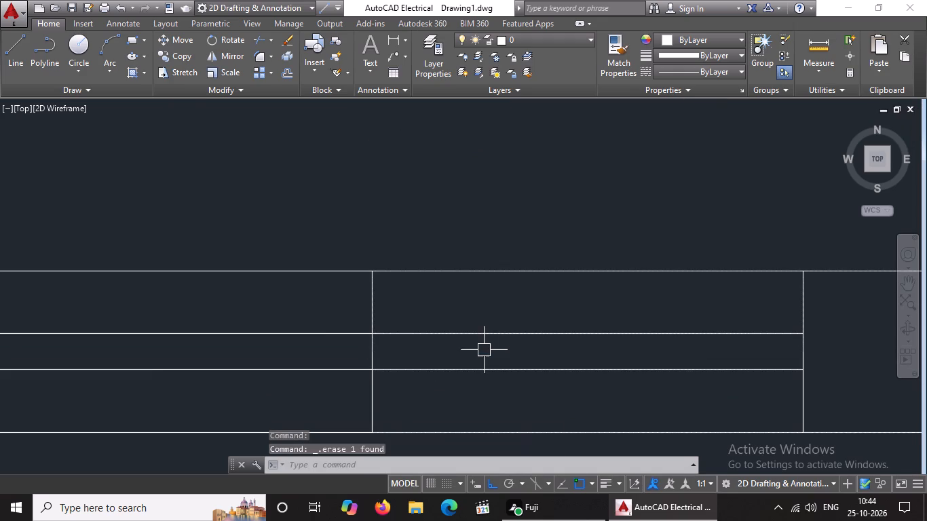
{"action": "scroll", "coordinate": [484, 350], "scroll_direction": "down", "scroll_amount": 4}
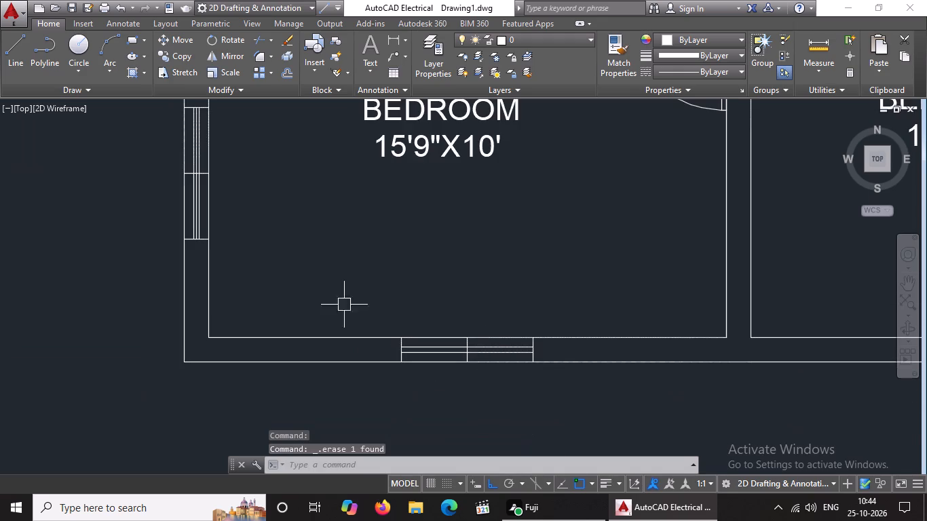
{"action": "scroll", "coordinate": [178, 200], "scroll_direction": "up", "scroll_amount": 3}
{"action": "scroll", "coordinate": [256, 244], "scroll_direction": "up", "scroll_amount": 2}
{"action": "left_click", "coordinate": [227, 256]}
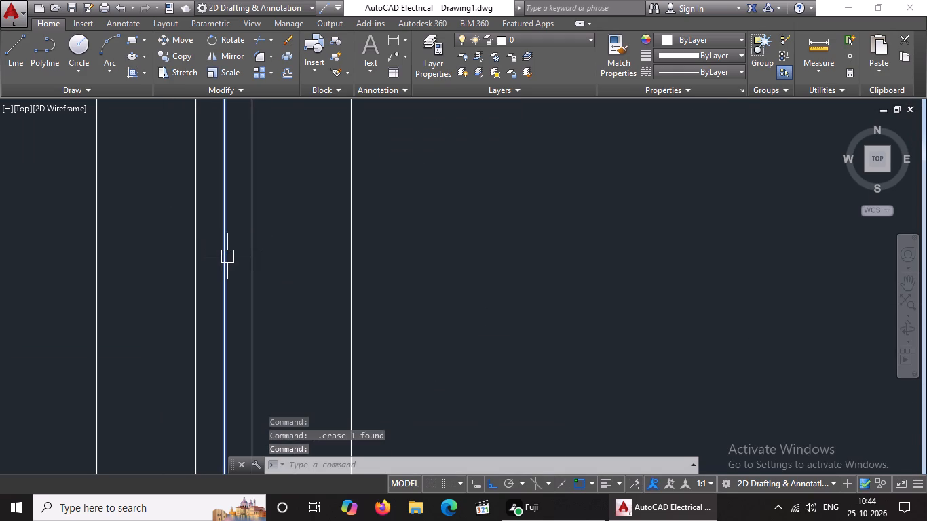
{"action": "key", "text": "Delete"}
{"action": "scroll", "coordinate": [232, 265], "scroll_direction": "down", "scroll_amount": 6}
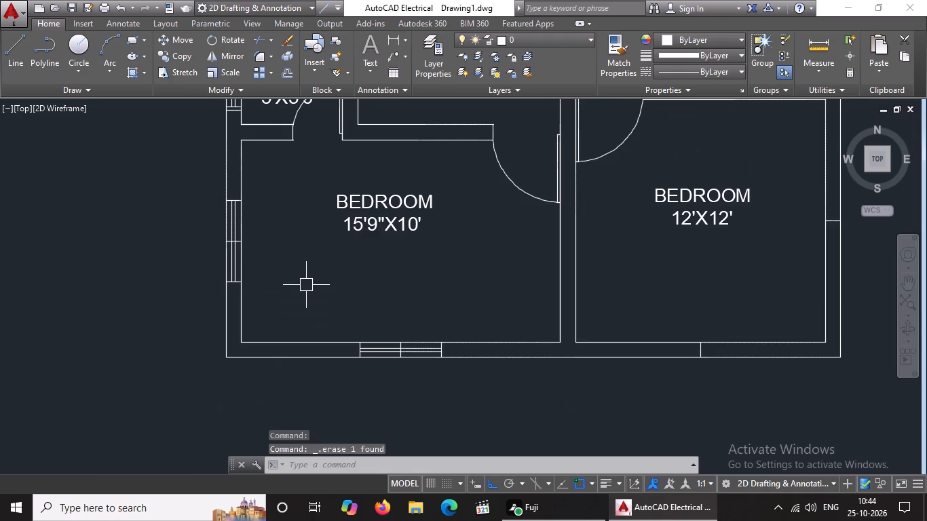
Offset the 15'9"X10' bedroom west window's north and south side lines 2" outwards, away from the window's middle.
{"action": "key", "text": "Escape"}
{"action": "key", "text": "o"}
{"action": "key", "text": "Return"}
{"action": "type", "text": "2\""}
{"action": "key", "text": "Return"}
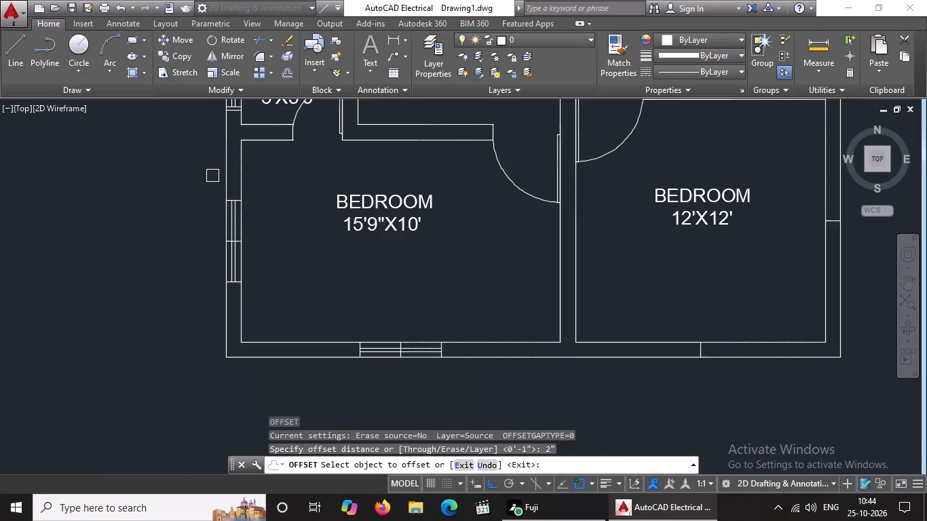
{"action": "scroll", "coordinate": [217, 177], "scroll_direction": "up", "scroll_amount": 4}
{"action": "left_click_drag", "start_coordinate": [283, 328], "coordinate": [284, 310]}
{"action": "left_click", "coordinate": [292, 278]}
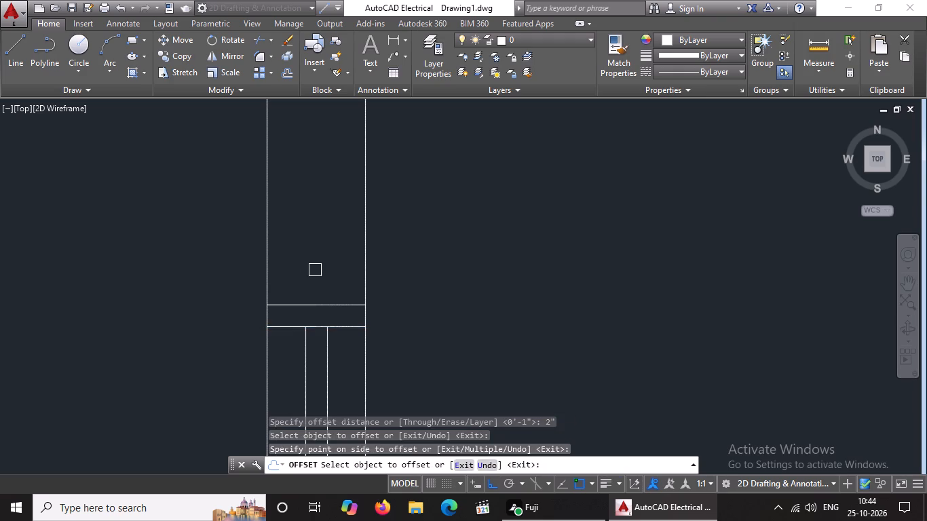
{"action": "scroll", "coordinate": [332, 263], "scroll_direction": "down", "scroll_amount": 5}
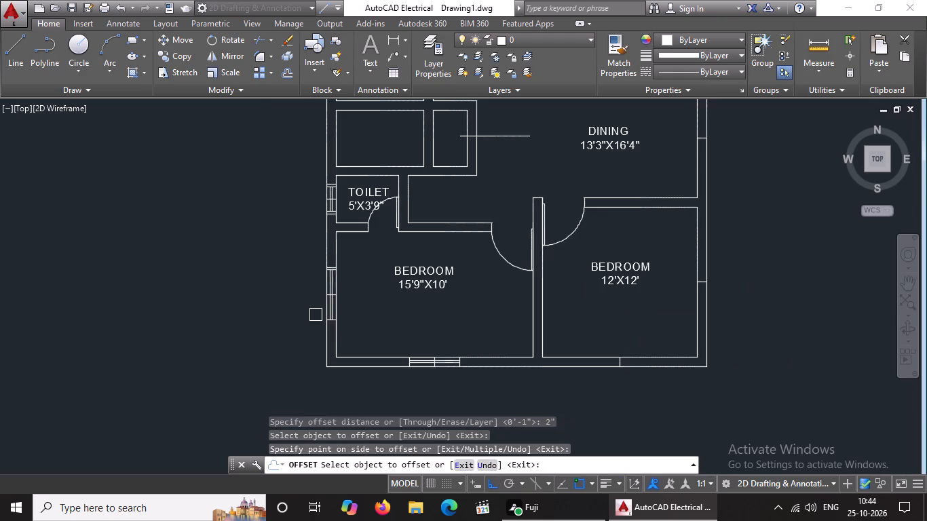
{"action": "scroll", "coordinate": [316, 321], "scroll_direction": "up", "scroll_amount": 4}
{"action": "left_click", "coordinate": [379, 324]}
{"action": "left_click", "coordinate": [393, 368]}
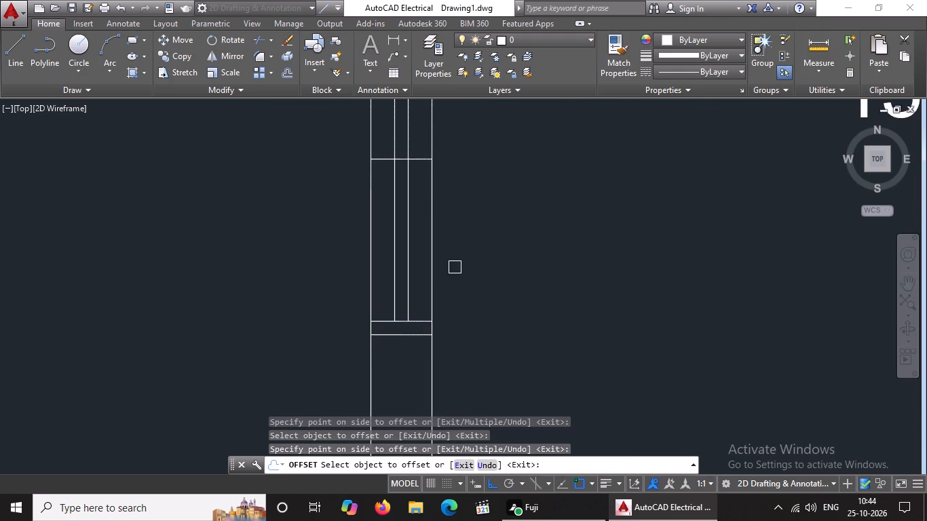
Offset the 15'9"X10' bedroom south window's east and west side lines 2" outwards, away from the window's middle.
{"action": "scroll", "coordinate": [455, 267], "scroll_direction": "down", "scroll_amount": 4}
{"action": "scroll", "coordinate": [572, 321], "scroll_direction": "up", "scroll_amount": 3}
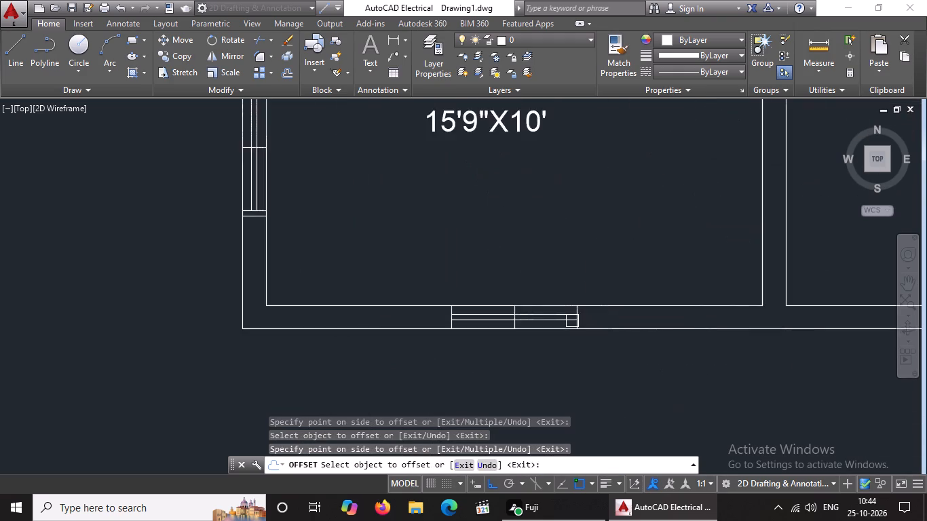
{"action": "scroll", "coordinate": [588, 321], "scroll_direction": "up", "scroll_amount": 2}
{"action": "left_click_drag", "start_coordinate": [568, 336], "coordinate": [599, 332]}
{"action": "left_click", "coordinate": [632, 331]}
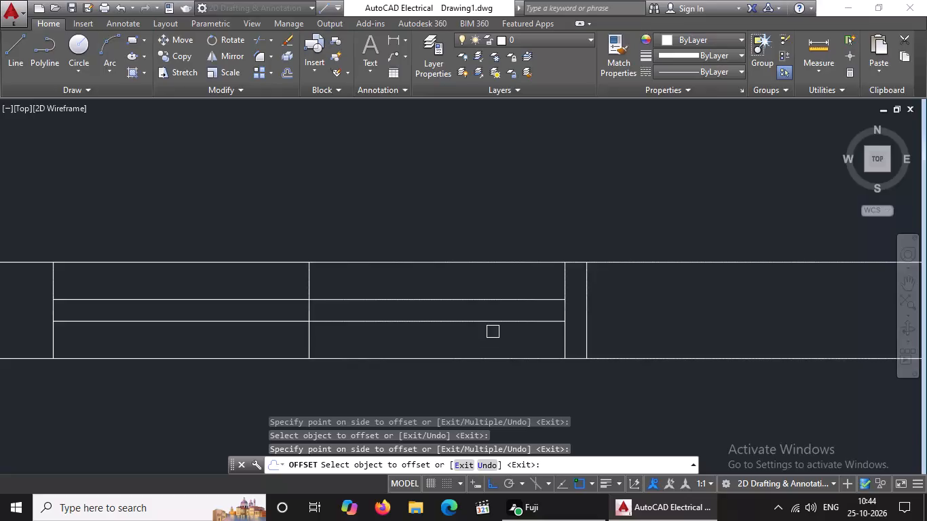
{"action": "scroll", "coordinate": [493, 328], "scroll_direction": "down", "scroll_amount": 3}
{"action": "scroll", "coordinate": [427, 320], "scroll_direction": "up", "scroll_amount": 3}
{"action": "left_click", "coordinate": [249, 372]}
{"action": "left_click", "coordinate": [198, 372]}
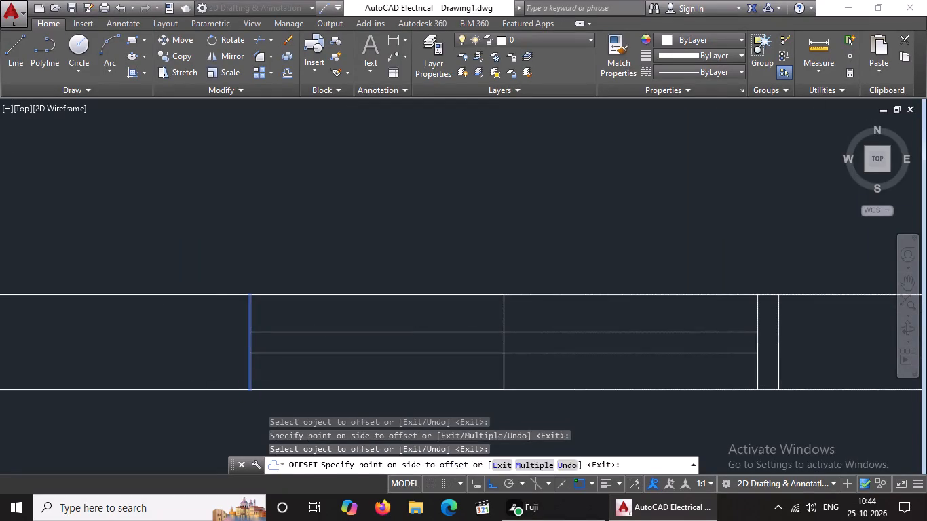
{"action": "scroll", "coordinate": [214, 344], "scroll_direction": "down", "scroll_amount": 8}
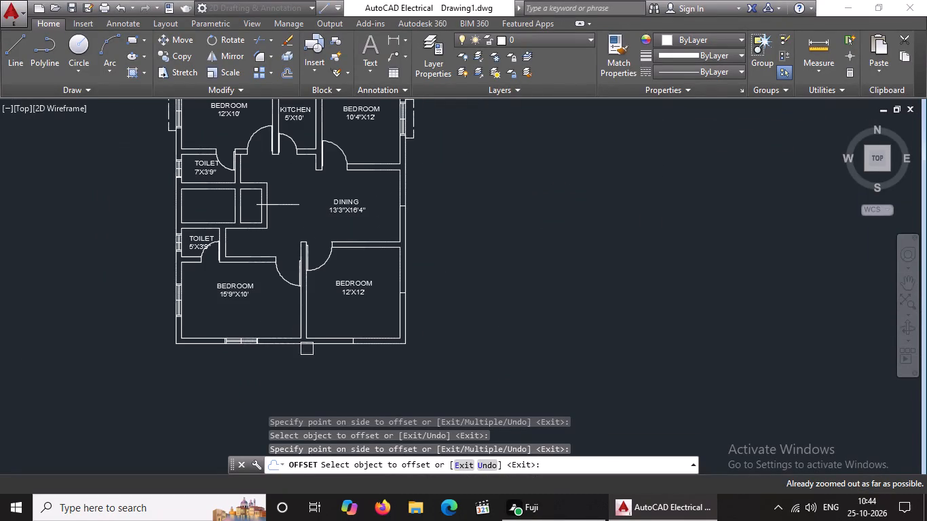
{"action": "middle_click_drag", "start_coordinate": [306, 376], "coordinate": [381, 400]}
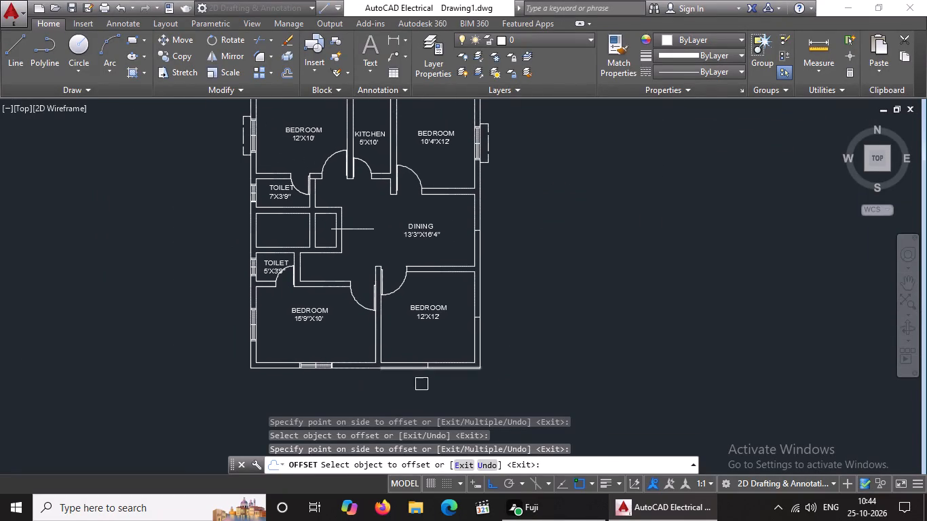
{"action": "scroll", "coordinate": [425, 389], "scroll_direction": "up", "scroll_amount": 2}
{"action": "key", "text": "Escape"}
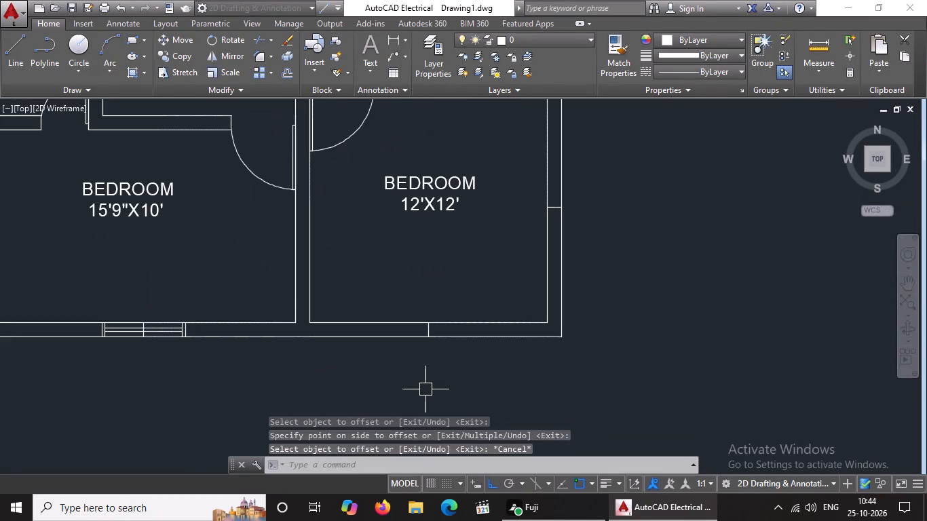
Offset the short line across the 12'X12' bedroom's south wall 2' to the west and to the east.
{"action": "key", "text": "o"}
{"action": "key", "text": "Return"}
{"action": "key", "text": "2"}
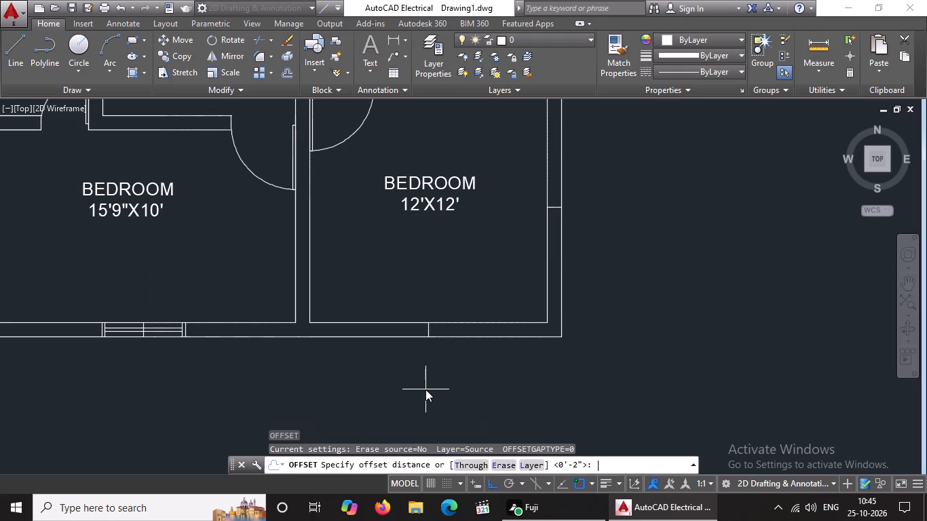
{"action": "key", "text": "apostrophe"}
{"action": "key", "text": "Return"}
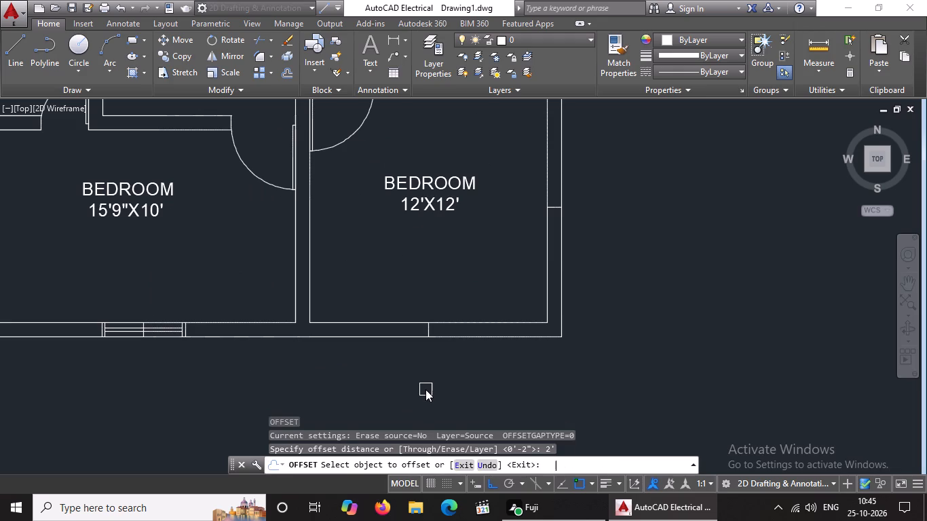
{"action": "scroll", "coordinate": [434, 314], "scroll_direction": "up", "scroll_amount": 2}
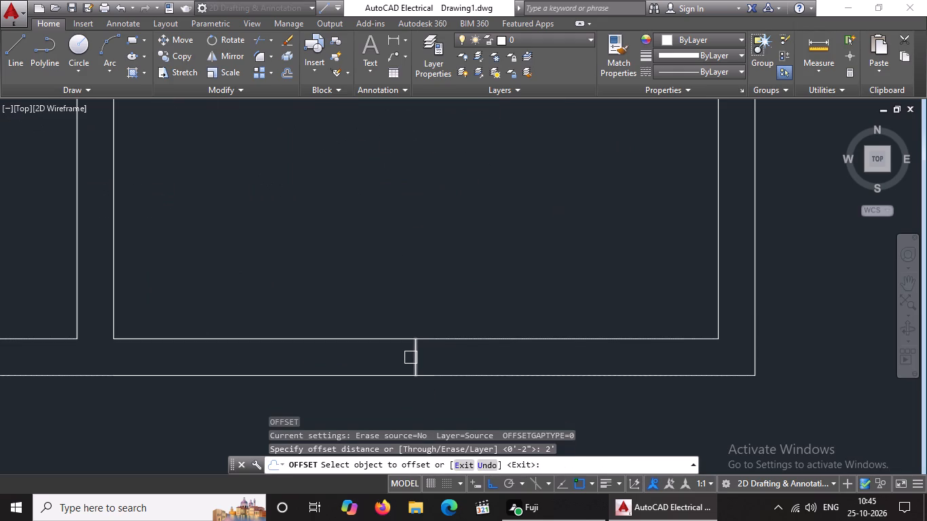
{"action": "left_click", "coordinate": [411, 358]}
{"action": "left_click_drag", "start_coordinate": [293, 359], "coordinate": [312, 359]}
{"action": "left_click_drag", "start_coordinate": [413, 361], "coordinate": [474, 366]}
{"action": "left_click", "coordinate": [474, 366]}
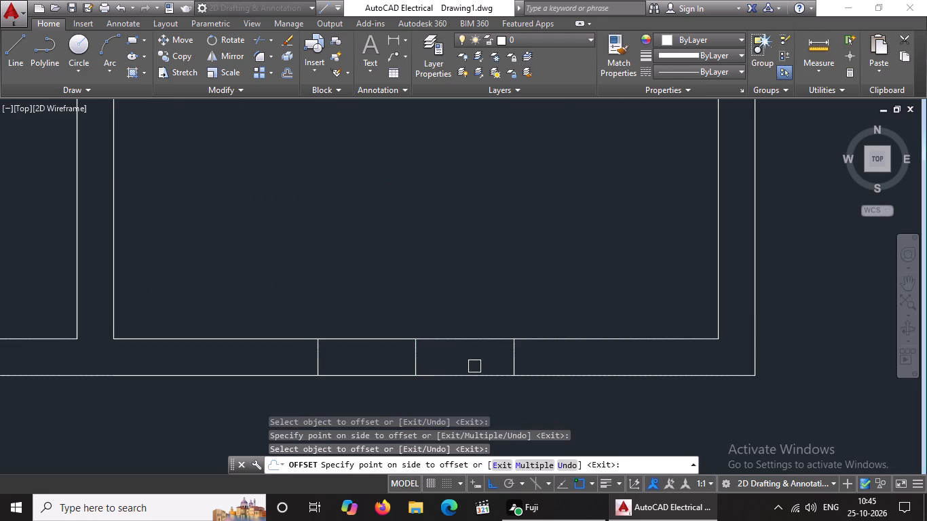
{"action": "key", "text": "Escape"}
Draw a centre line along the south wall between the midpoints of the 12'X12' bedroom window's west and east side lines.
{"action": "key", "text": "l"}
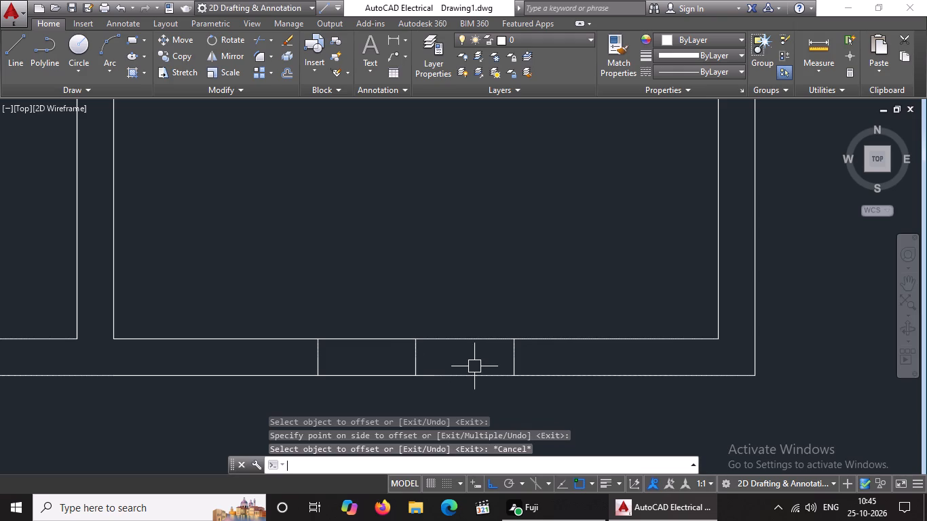
{"action": "key", "text": "Return"}
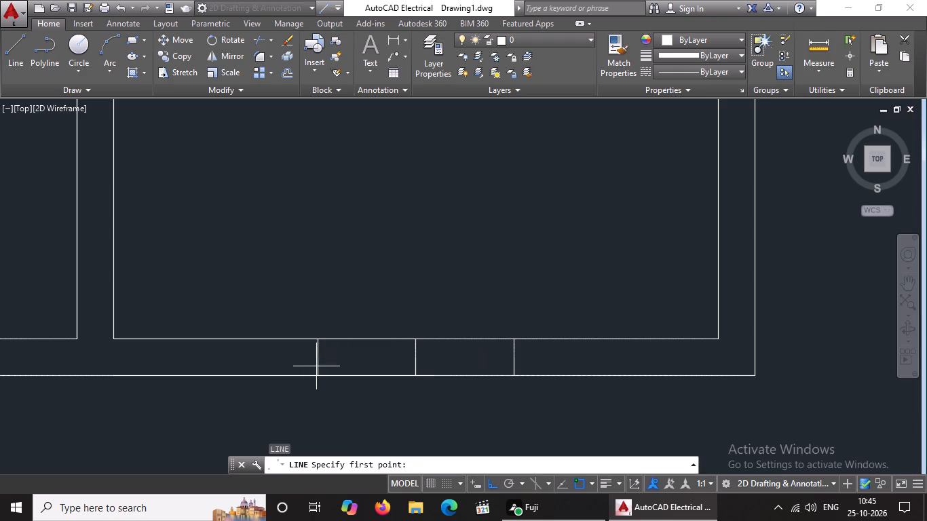
{"action": "left_click", "coordinate": [316, 359]}
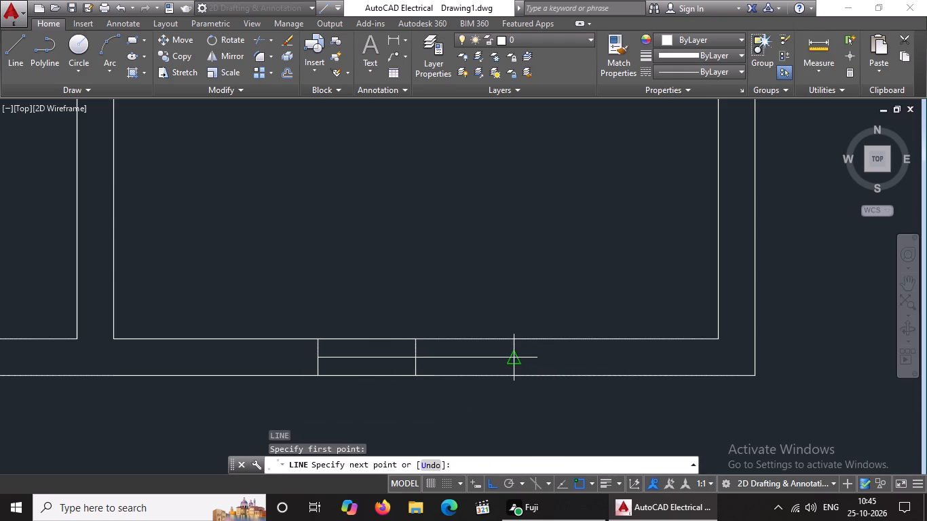
{"action": "left_click", "coordinate": [508, 361]}
{"action": "key", "text": "Return"}
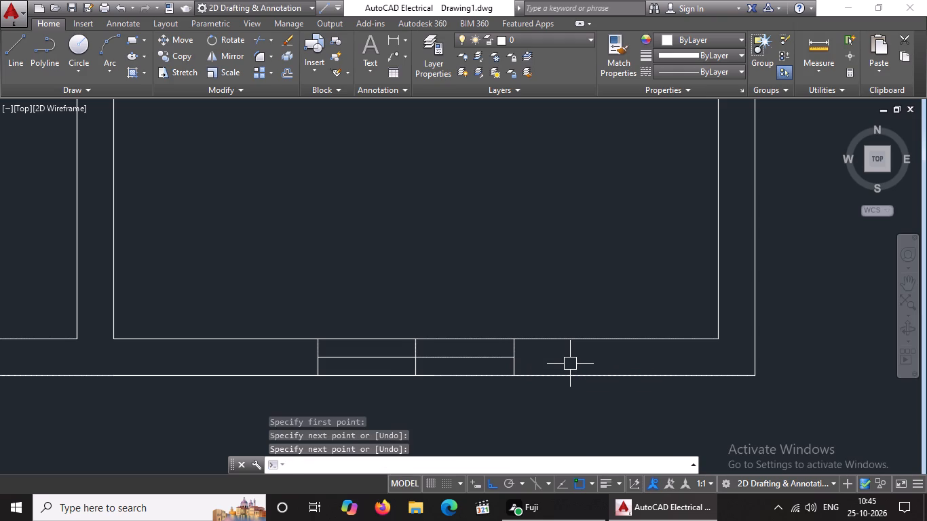
{"action": "key", "text": "l"}
{"action": "key", "text": "Escape"}
Offset the 12'X12' bedroom south window's west and east side lines 2" outwards, away from the window's middle.
{"action": "key", "text": "o"}
{"action": "key", "text": "Return"}
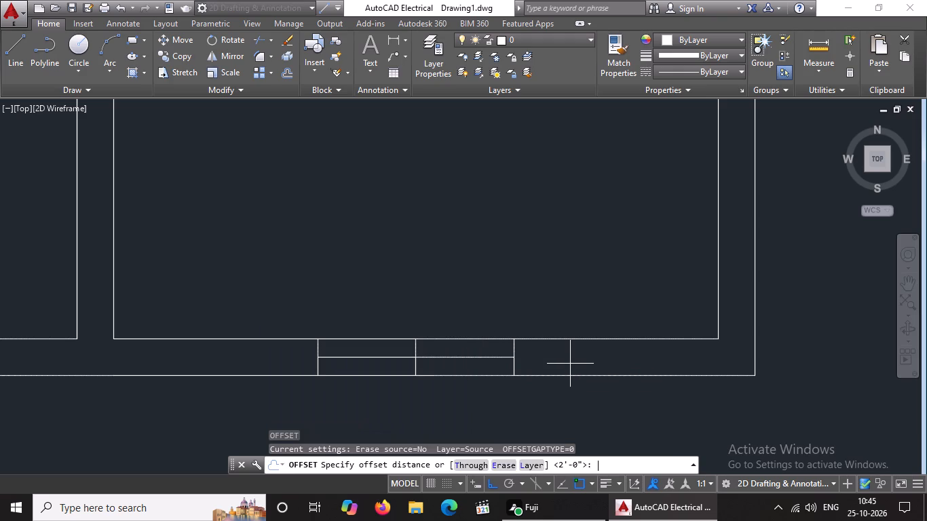
{"action": "type", "text": "2\""}
{"action": "key", "text": "Return"}
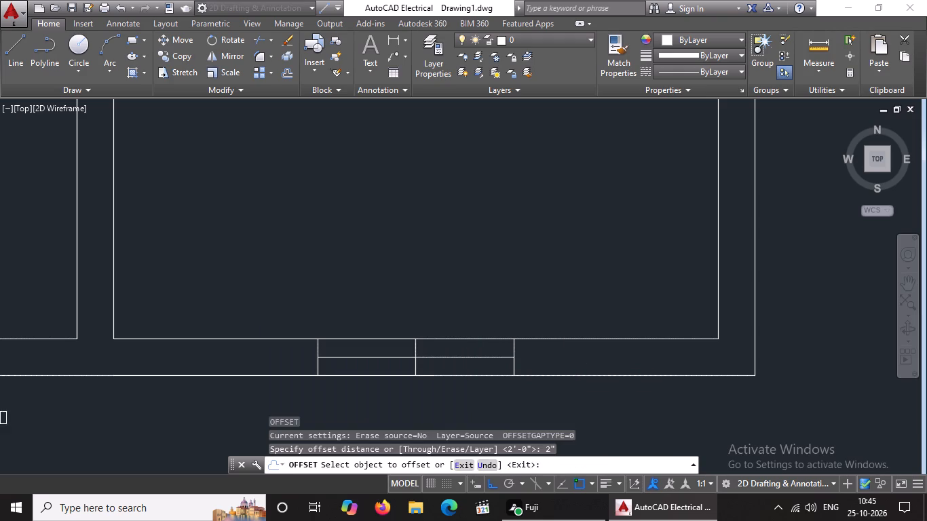
{"action": "scroll", "coordinate": [309, 366], "scroll_direction": "up", "scroll_amount": 3}
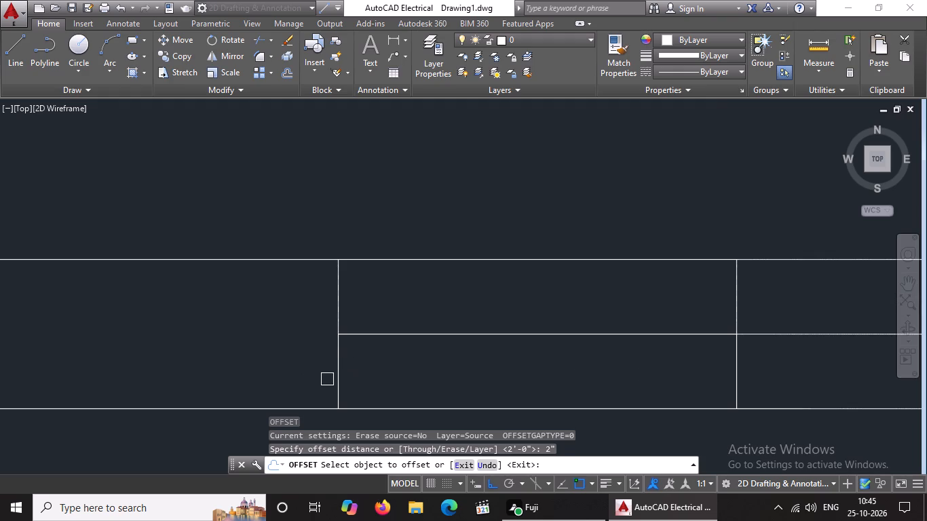
{"action": "left_click", "coordinate": [333, 372]}
{"action": "left_click_drag", "start_coordinate": [108, 372], "coordinate": [171, 355]}
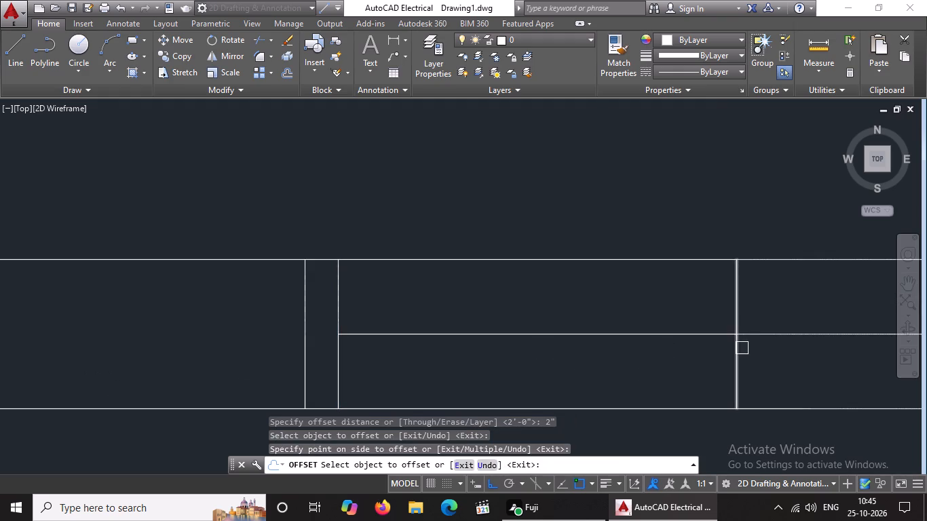
{"action": "scroll", "coordinate": [730, 368], "scroll_direction": "down", "scroll_amount": 6}
{"action": "scroll", "coordinate": [795, 370], "scroll_direction": "up", "scroll_amount": 4}
{"action": "left_click_drag", "start_coordinate": [621, 382], "coordinate": [663, 374]}
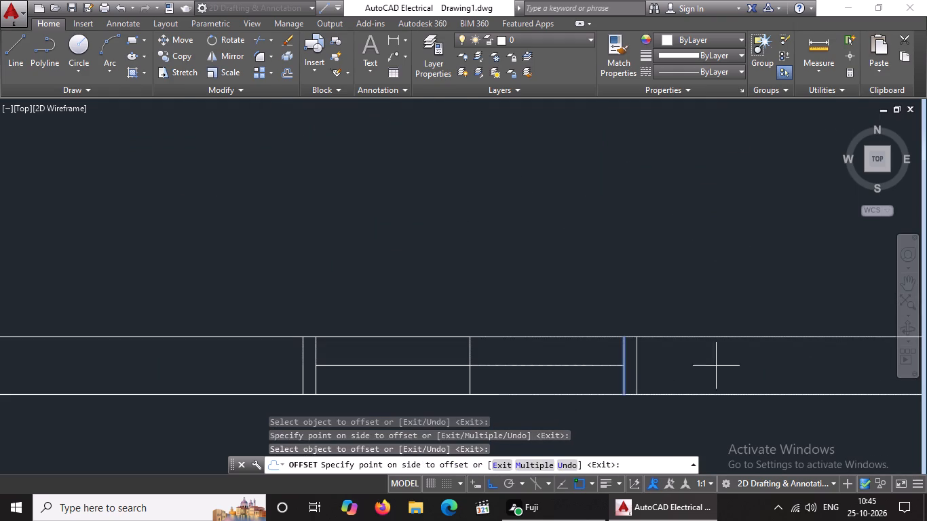
{"action": "left_click", "coordinate": [720, 364]}
{"action": "scroll", "coordinate": [635, 337], "scroll_direction": "down", "scroll_amount": 4}
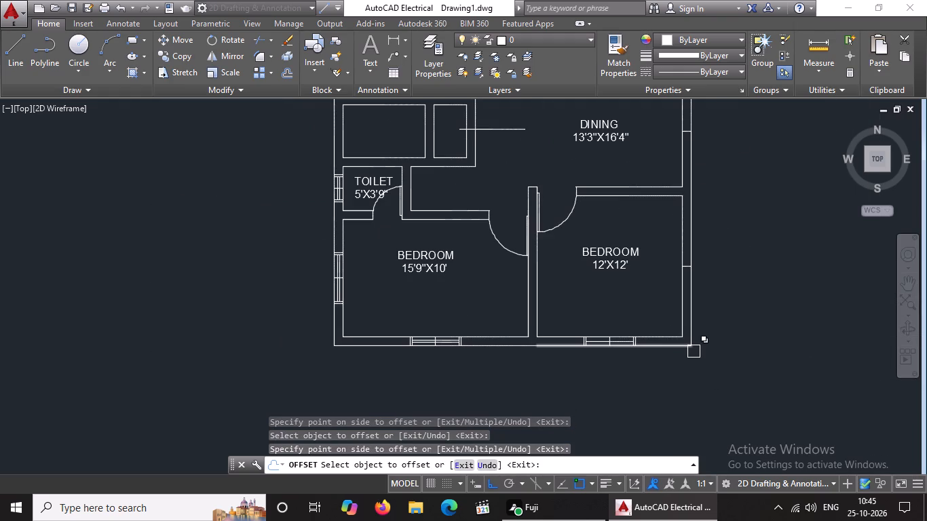
{"action": "key", "text": "Escape"}
{"action": "key", "text": "Escape"}
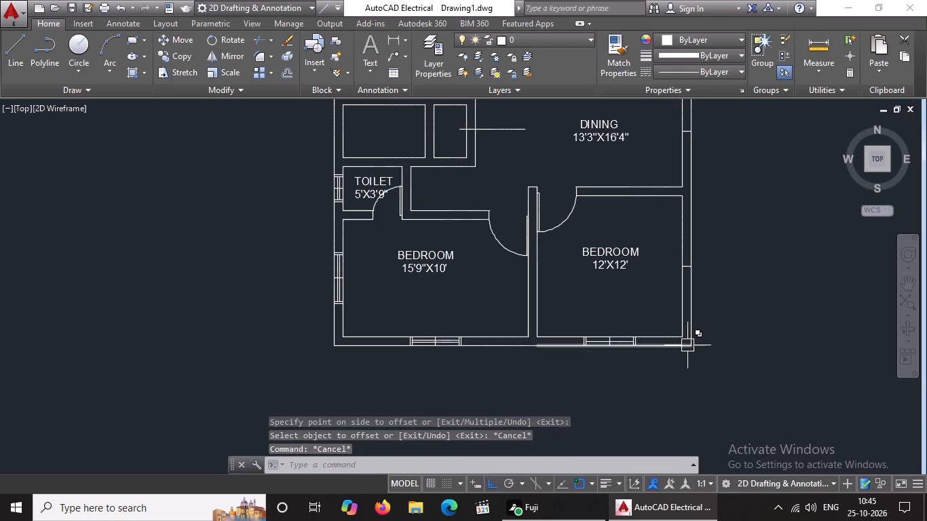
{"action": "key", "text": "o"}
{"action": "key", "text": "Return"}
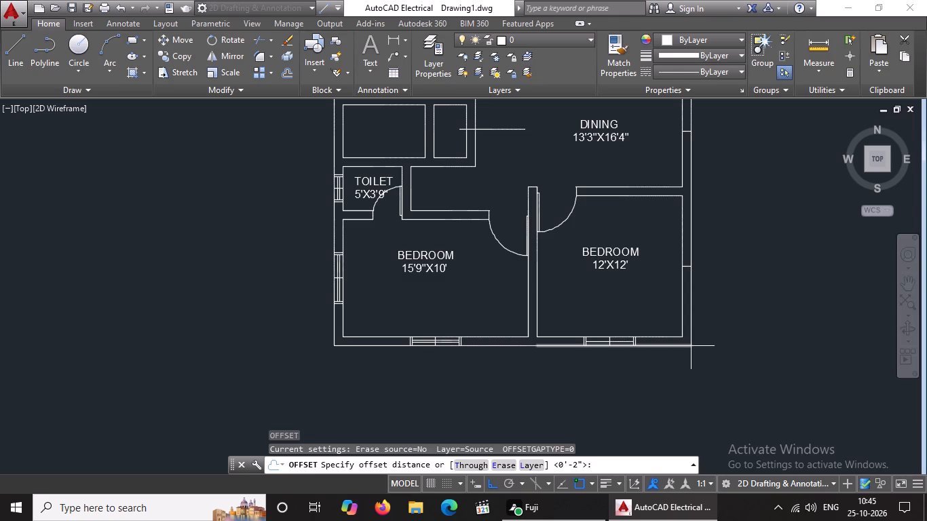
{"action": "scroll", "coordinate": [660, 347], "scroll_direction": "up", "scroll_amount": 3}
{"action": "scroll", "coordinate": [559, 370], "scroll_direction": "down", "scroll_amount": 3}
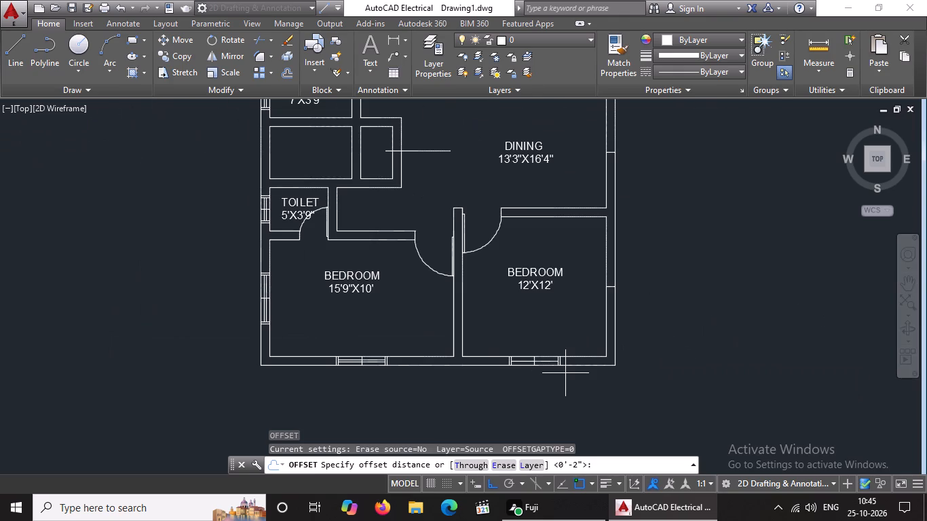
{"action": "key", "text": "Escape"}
Offset the 12'X12' bedroom south window's centre line 1" to the north and to the south.
{"action": "key", "text": "o"}
{"action": "key", "text": "Return"}
{"action": "type", "text": "1\""}
{"action": "key", "text": "Return"}
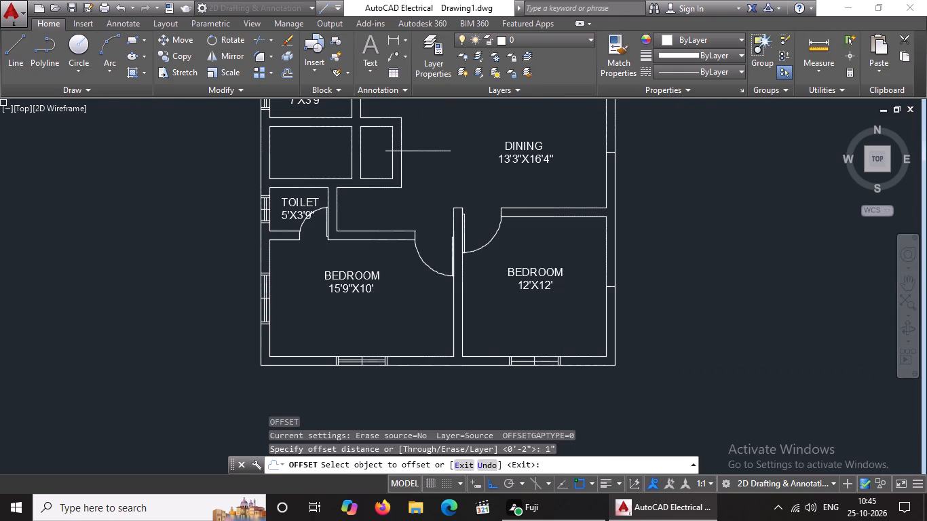
{"action": "scroll", "coordinate": [512, 375], "scroll_direction": "up", "scroll_amount": 5}
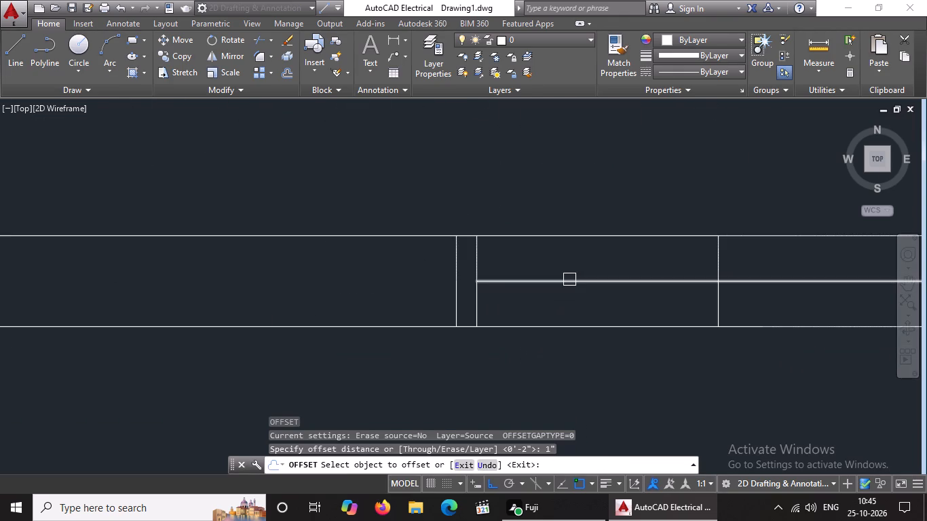
{"action": "left_click_drag", "start_coordinate": [570, 279], "coordinate": [572, 270]}
{"action": "left_click", "coordinate": [585, 245]}
{"action": "left_click_drag", "start_coordinate": [592, 284], "coordinate": [591, 321]}
{"action": "left_click", "coordinate": [591, 321]}
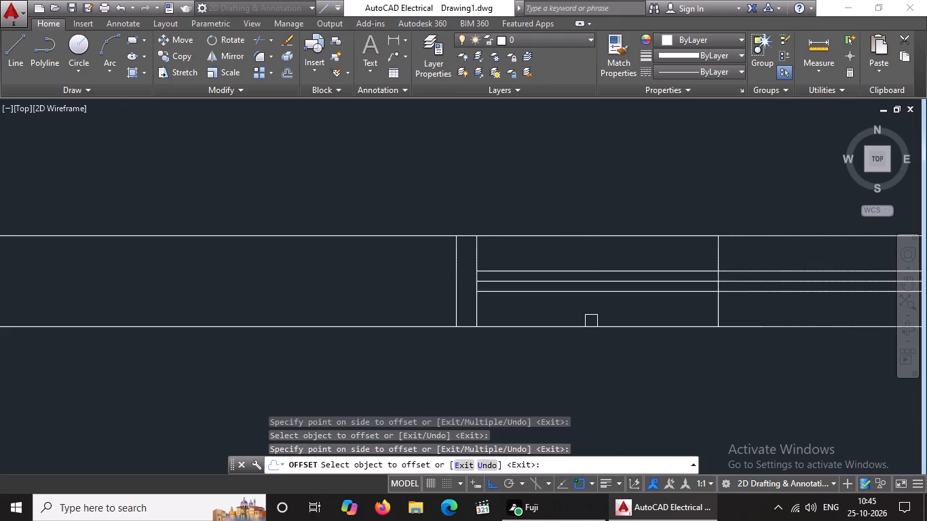
{"action": "scroll", "coordinate": [601, 388], "scroll_direction": "down", "scroll_amount": 5}
{"action": "scroll", "coordinate": [601, 389], "scroll_direction": "up", "scroll_amount": 1}
{"action": "scroll", "coordinate": [671, 395], "scroll_direction": "up", "scroll_amount": 2}
{"action": "key", "text": "Escape"}
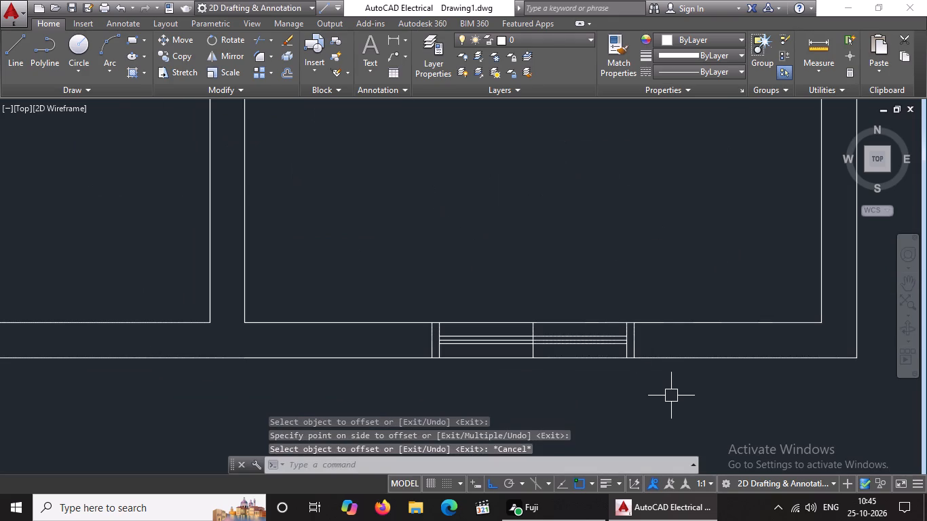
Delete the original centre line between the two offset lines of the 12'X12' bedroom's south window.
{"action": "scroll", "coordinate": [559, 343], "scroll_direction": "up", "scroll_amount": 3}
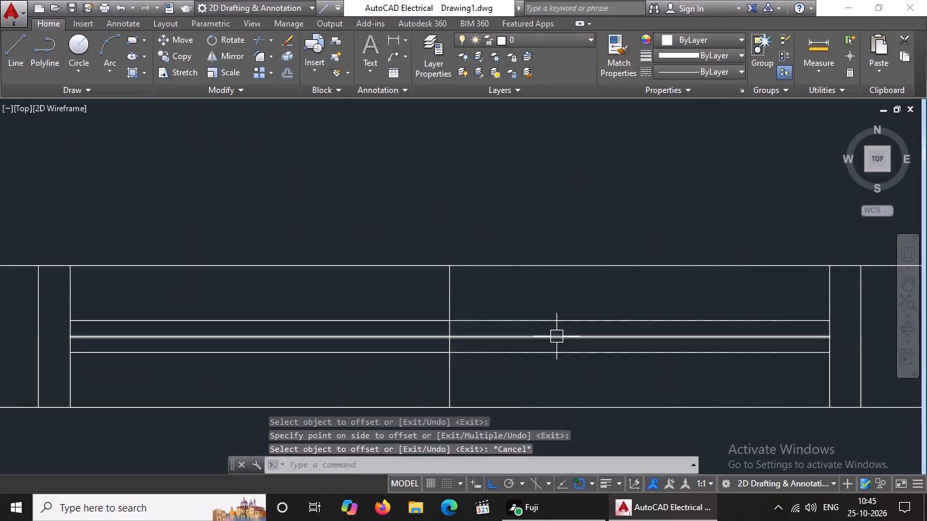
{"action": "left_click", "coordinate": [556, 336]}
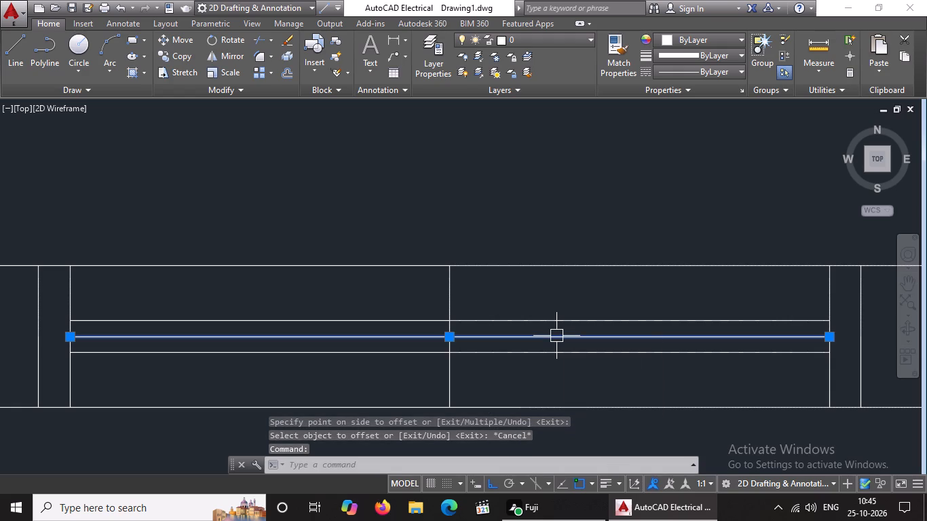
{"action": "key", "text": "Delete"}
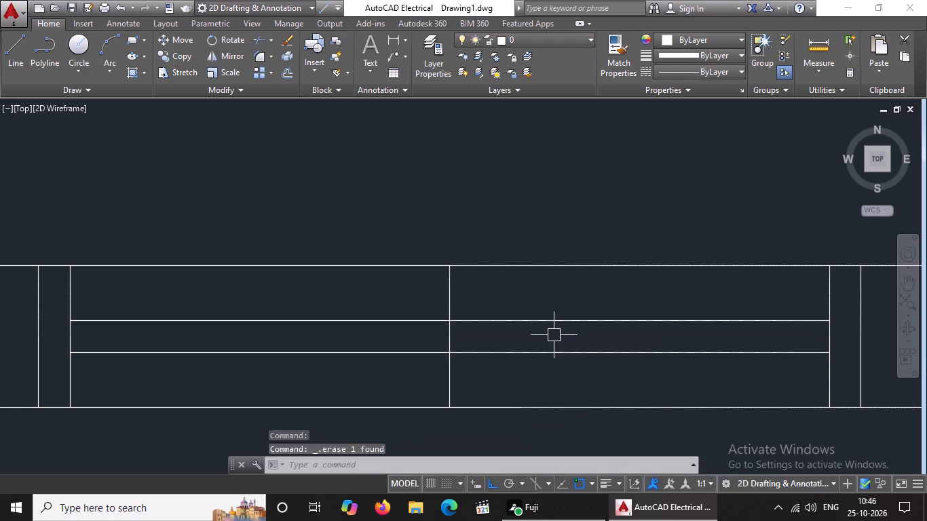
Offset the short line across the 12'X12' bedroom's east wall 2' to the north and to the south.
{"action": "scroll", "coordinate": [556, 309], "scroll_direction": "down", "scroll_amount": 6}
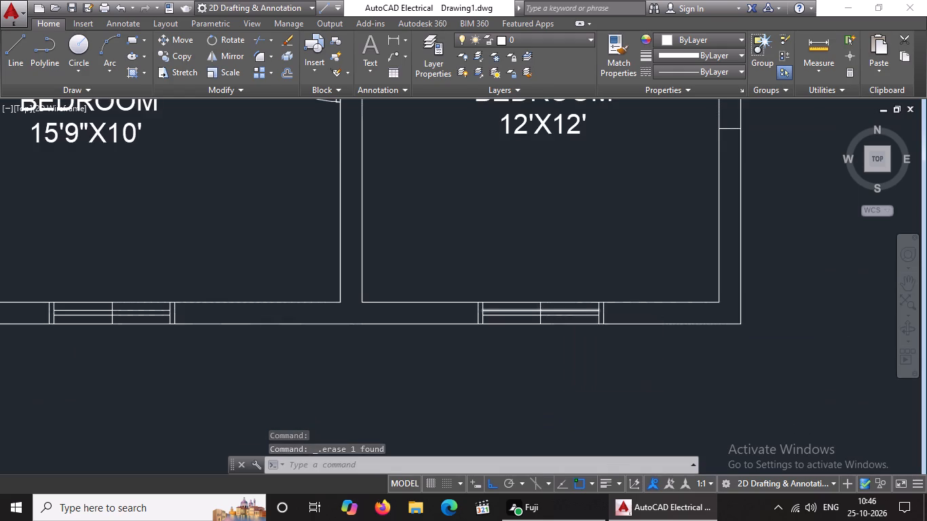
{"action": "scroll", "coordinate": [563, 311], "scroll_direction": "down", "scroll_amount": 3}
{"action": "middle_click_drag", "start_coordinate": [475, 298], "coordinate": [461, 434]}
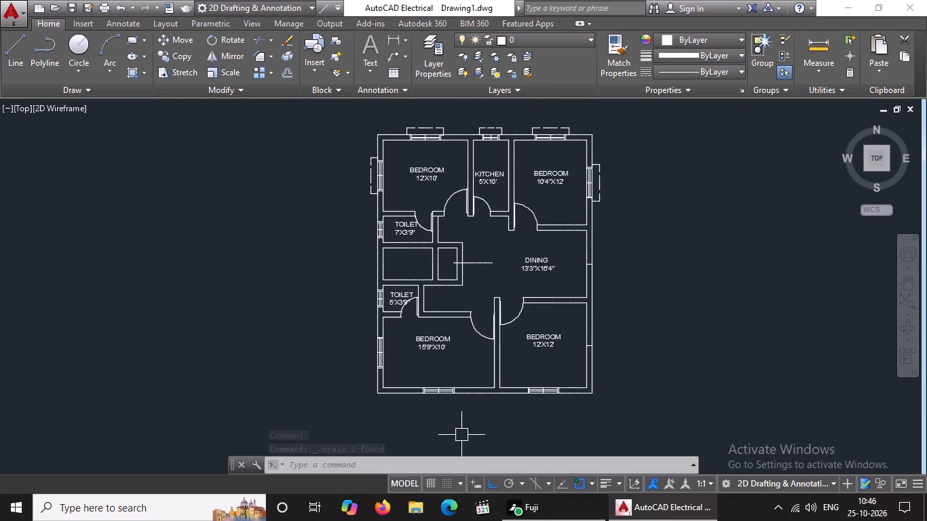
{"action": "middle_click_drag", "start_coordinate": [586, 378], "coordinate": [582, 400]}
{"action": "scroll", "coordinate": [582, 400], "scroll_direction": "up", "scroll_amount": 1}
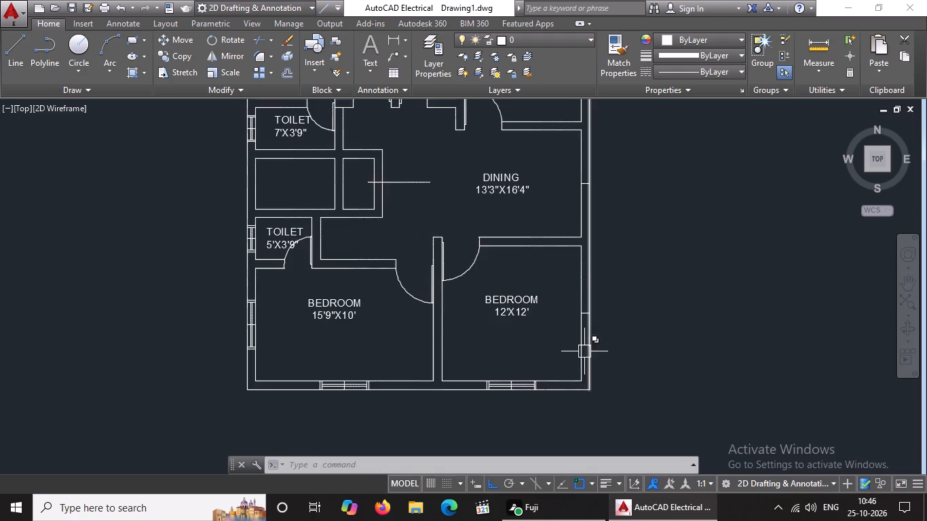
{"action": "scroll", "coordinate": [582, 339], "scroll_direction": "up", "scroll_amount": 4}
{"action": "scroll", "coordinate": [615, 330], "scroll_direction": "down", "scroll_amount": 5}
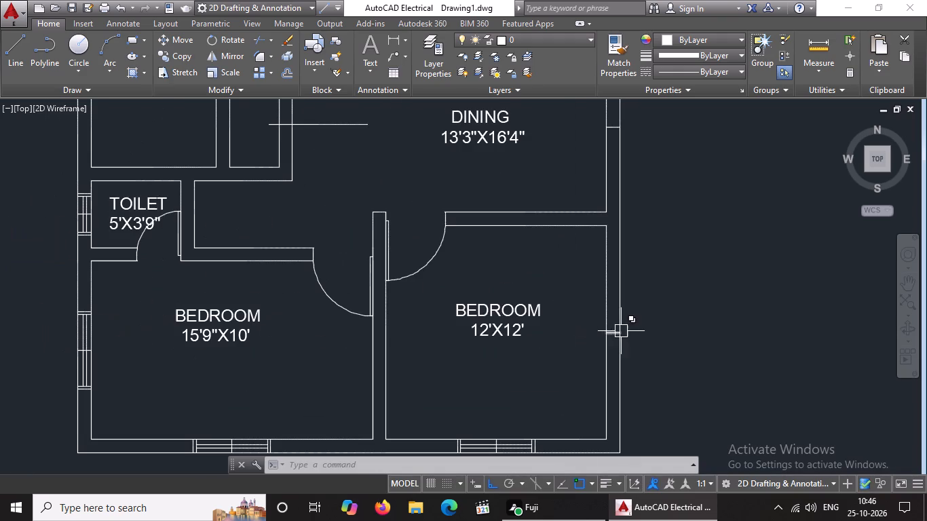
{"action": "key", "text": "o"}
{"action": "key", "text": "Return"}
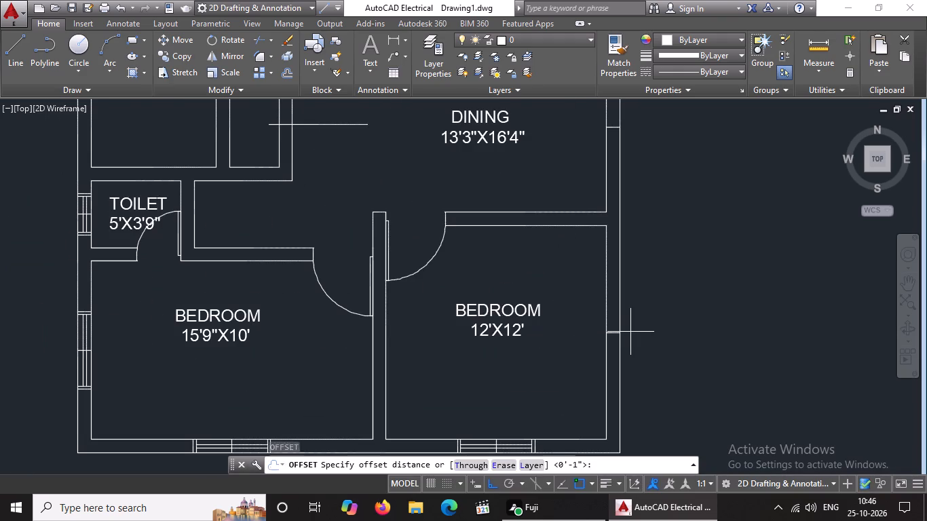
{"action": "type", "text": "2'"}
{"action": "key", "text": "Return"}
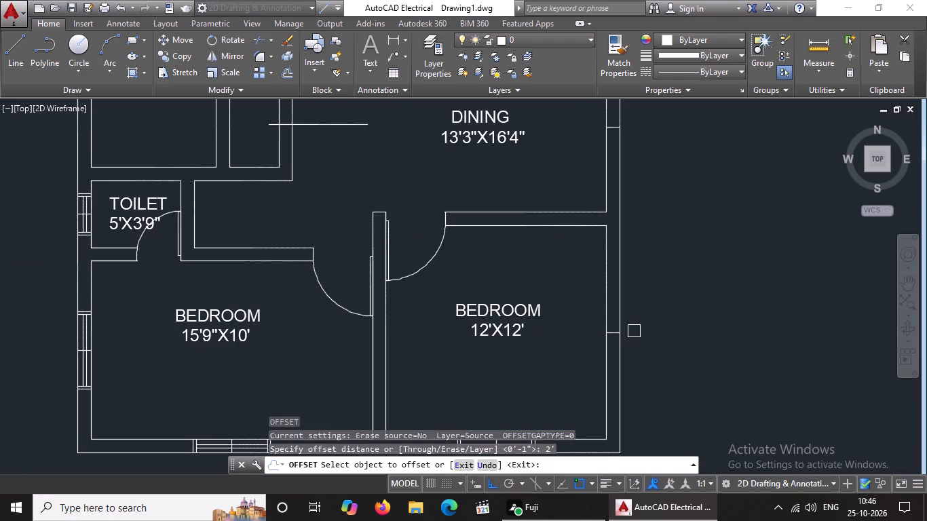
{"action": "scroll", "coordinate": [620, 334], "scroll_direction": "up", "scroll_amount": 2}
{"action": "left_click_drag", "start_coordinate": [602, 335], "coordinate": [603, 315]}
{"action": "left_click_drag", "start_coordinate": [599, 279], "coordinate": [599, 286]}
{"action": "left_click", "coordinate": [597, 334]}
{"action": "left_click", "coordinate": [605, 372]}
{"action": "scroll", "coordinate": [654, 349], "scroll_direction": "down", "scroll_amount": 2}
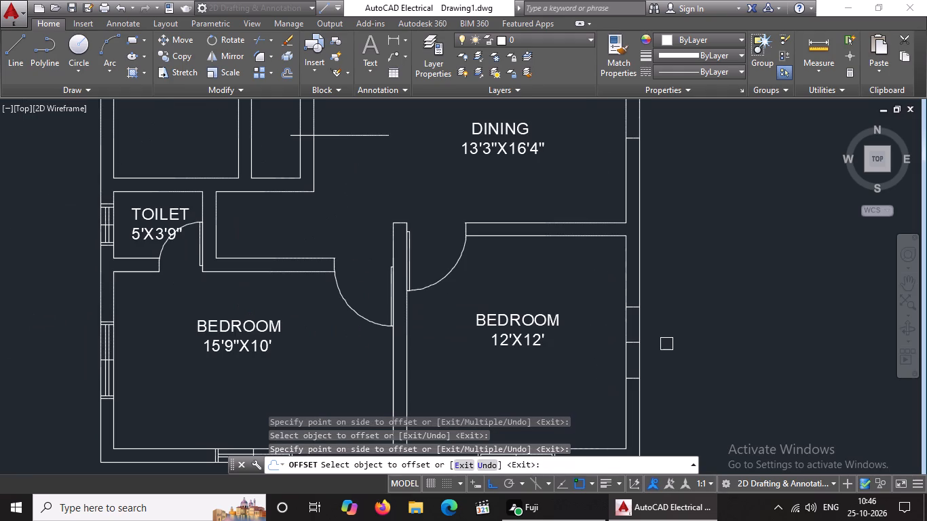
{"action": "key", "text": "Escape"}
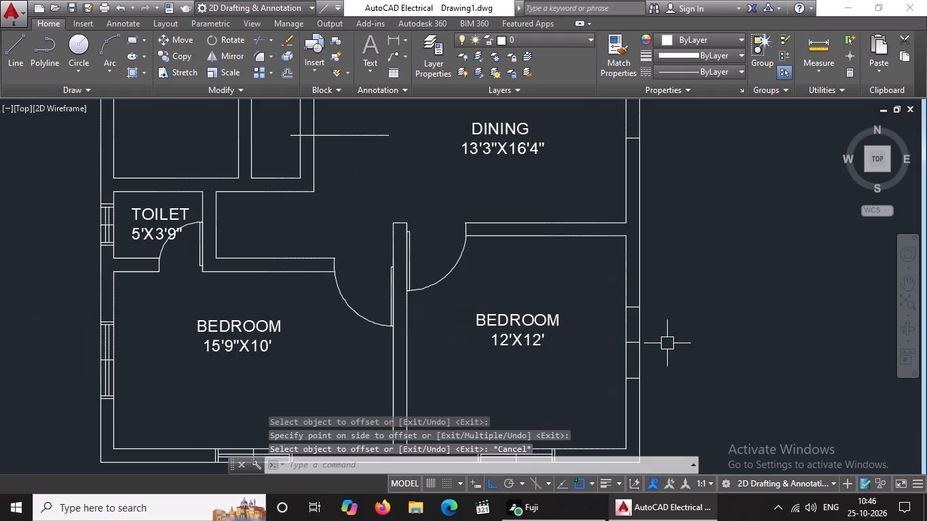
Draw a centre line along the east wall between the midpoints of the 12'X12' bedroom window's north and south side lines.
{"action": "key", "text": "l"}
{"action": "key", "text": "Return"}
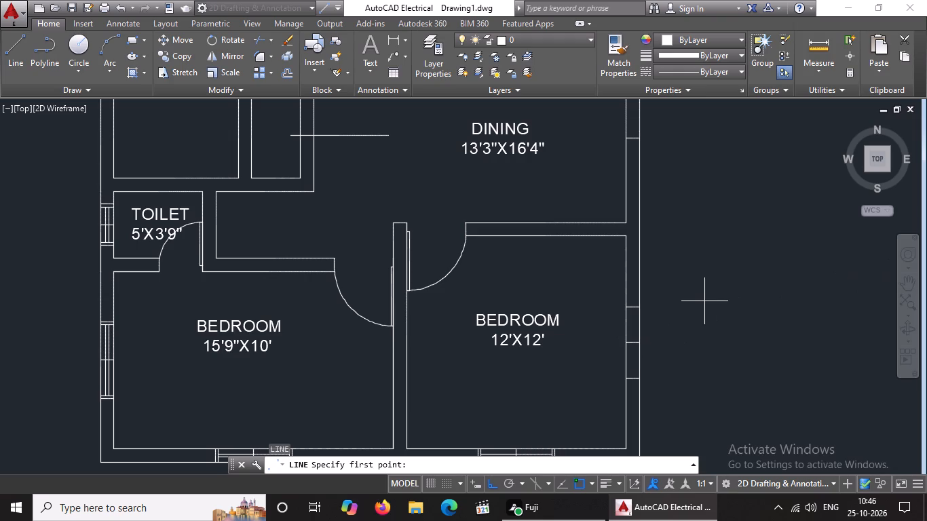
{"action": "left_click", "coordinate": [632, 305]}
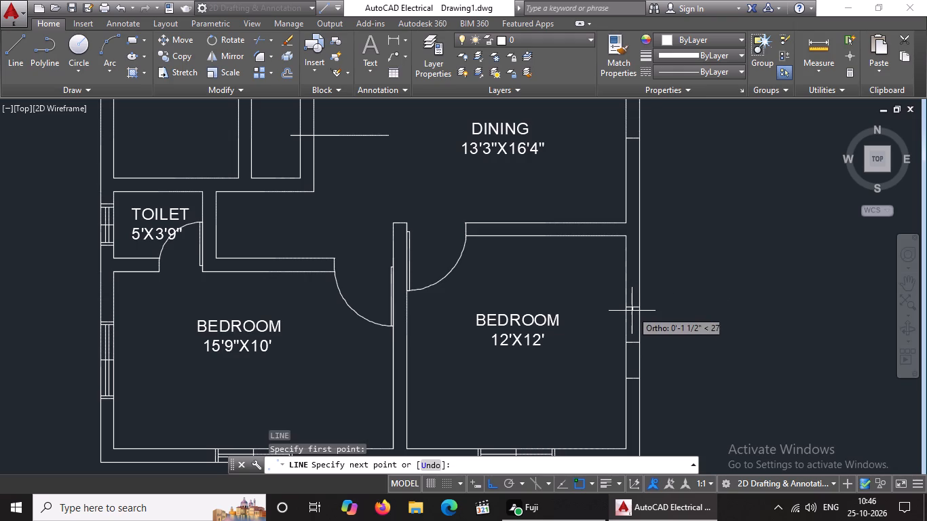
{"action": "left_click", "coordinate": [635, 379]}
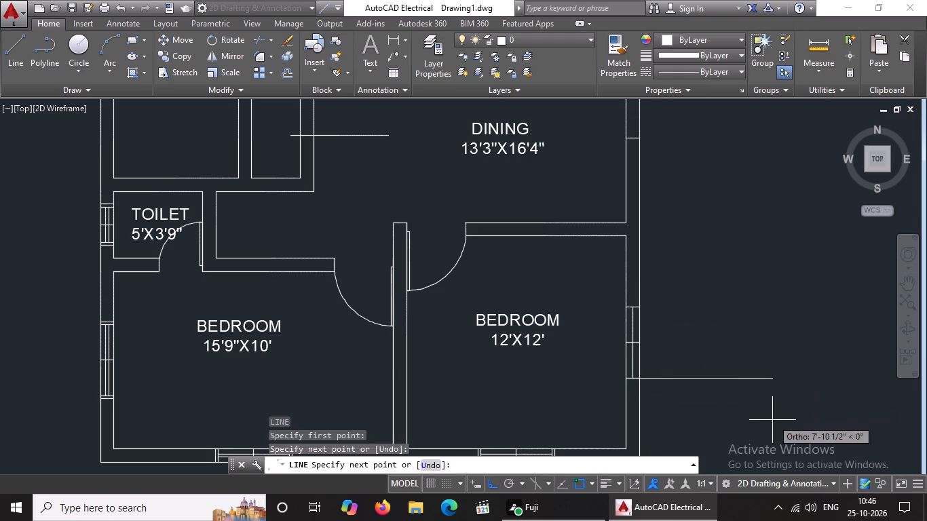
{"action": "key", "text": "Return"}
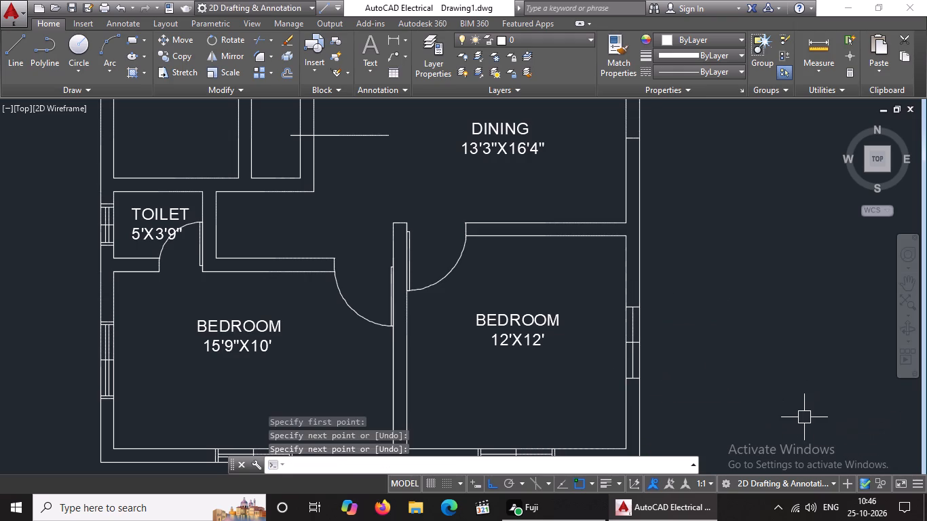
{"action": "scroll", "coordinate": [759, 337], "scroll_direction": "down", "scroll_amount": 3}
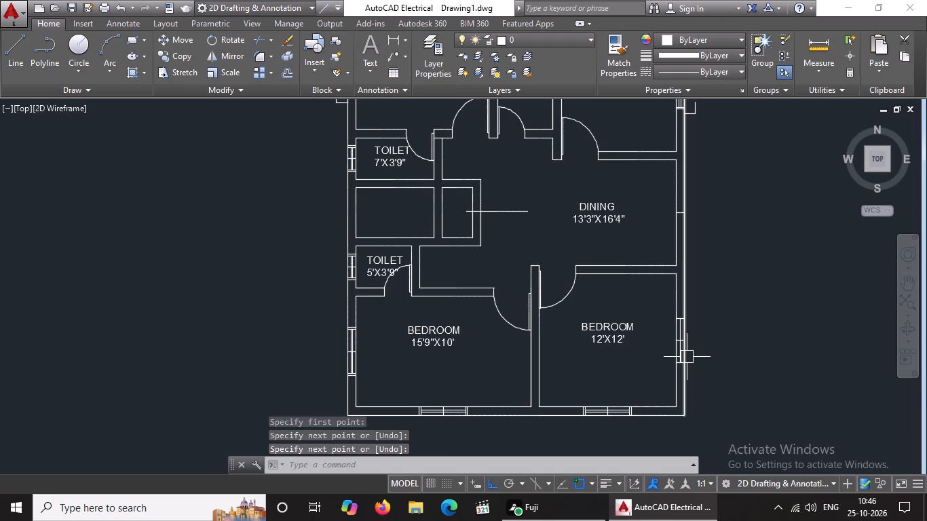
{"action": "key", "text": "Escape"}
Offset the 12'X12' bedroom east window's south and north side lines 2" outwards, away from the window's middle.
{"action": "key", "text": "o"}
{"action": "key", "text": "Return"}
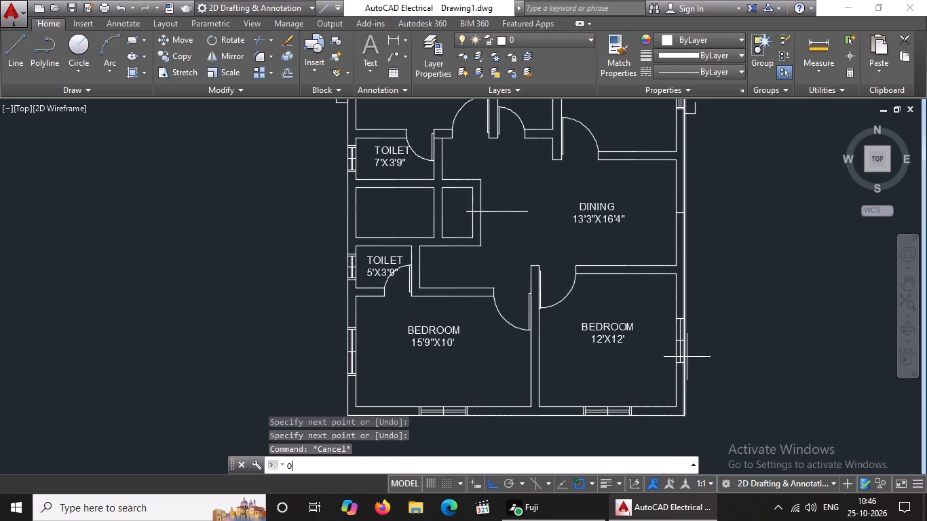
{"action": "key", "text": "2"}
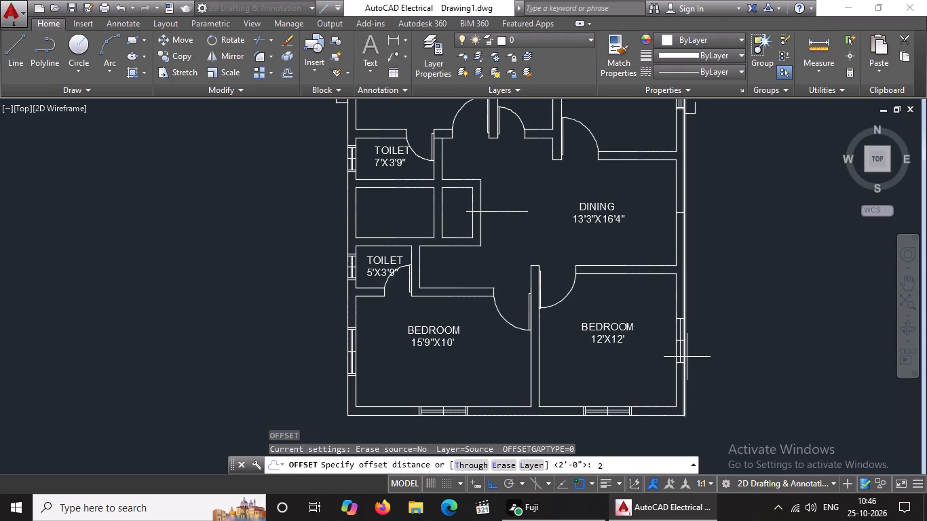
{"action": "key", "text": "shift+quotedbl"}
{"action": "key", "text": "Return"}
{"action": "scroll", "coordinate": [678, 357], "scroll_direction": "up", "scroll_amount": 3}
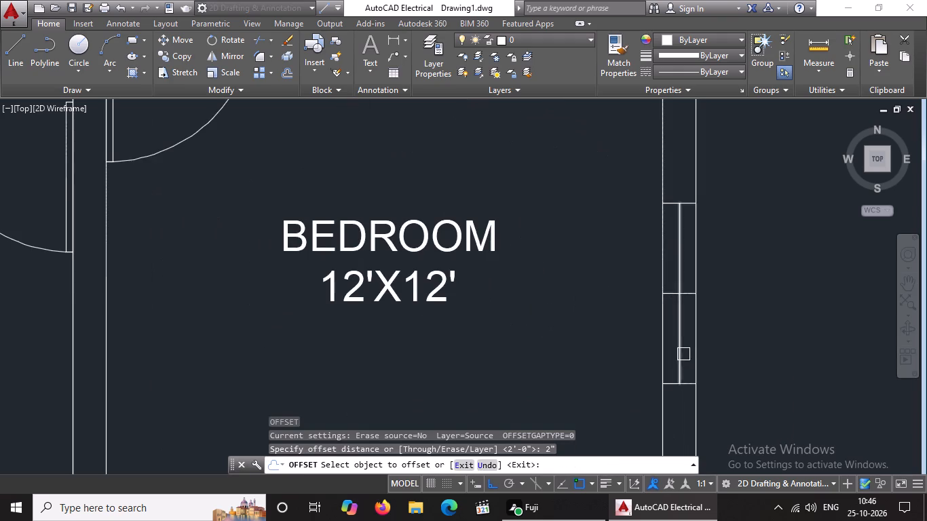
{"action": "scroll", "coordinate": [690, 386], "scroll_direction": "up", "scroll_amount": 4}
{"action": "left_click", "coordinate": [675, 375]}
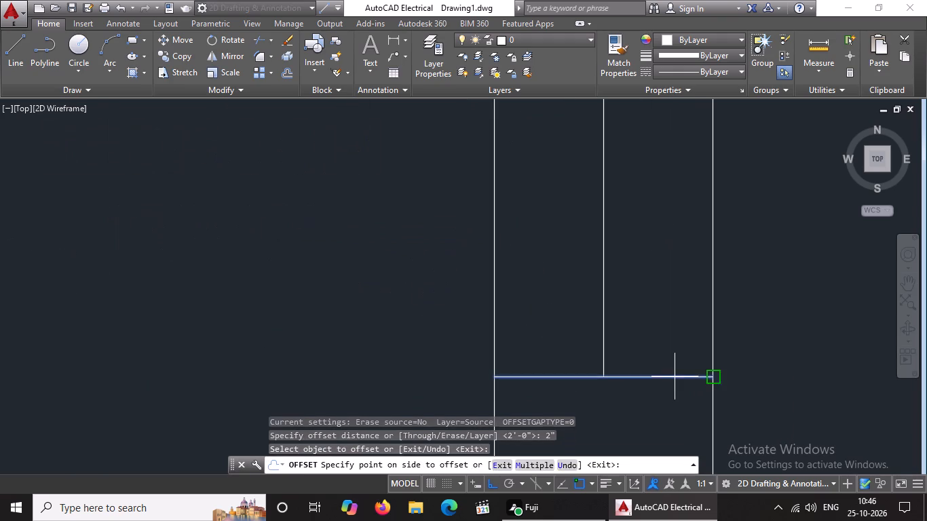
{"action": "left_click", "coordinate": [670, 405]}
{"action": "scroll", "coordinate": [655, 320], "scroll_direction": "down", "scroll_amount": 4}
{"action": "middle_click_drag", "start_coordinate": [656, 176], "coordinate": [654, 234]}
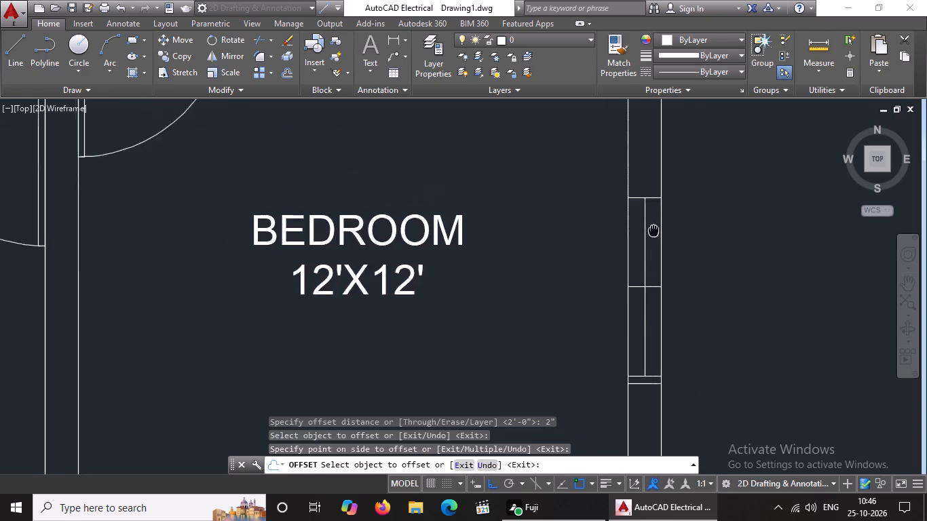
{"action": "middle_click_drag", "start_coordinate": [654, 234], "coordinate": [651, 262]}
{"action": "scroll", "coordinate": [648, 240], "scroll_direction": "up", "scroll_amount": 2}
{"action": "left_click_drag", "start_coordinate": [651, 237], "coordinate": [651, 229]}
{"action": "left_click", "coordinate": [653, 208]}
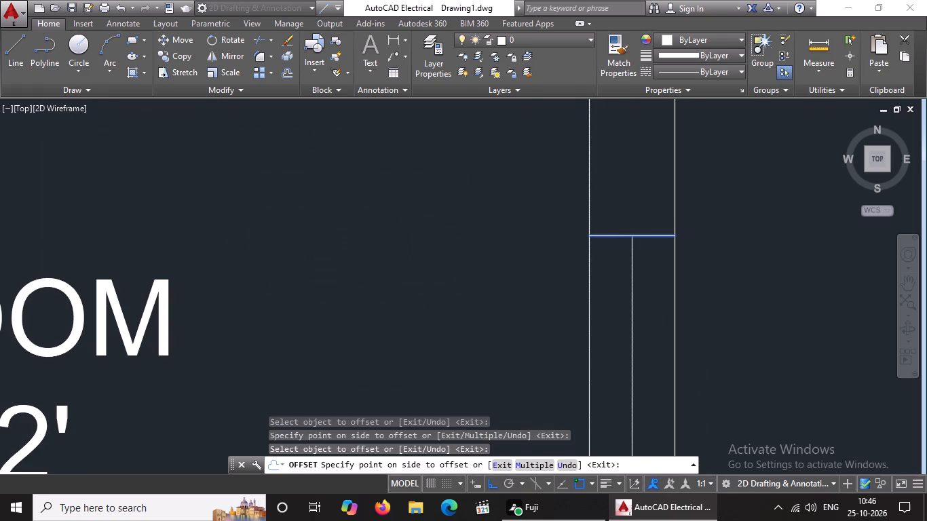
Offset the centre line of the 12'X12' bedroom's east window 1" to the east and to the west.
{"action": "scroll", "coordinate": [673, 248], "scroll_direction": "down", "scroll_amount": 3}
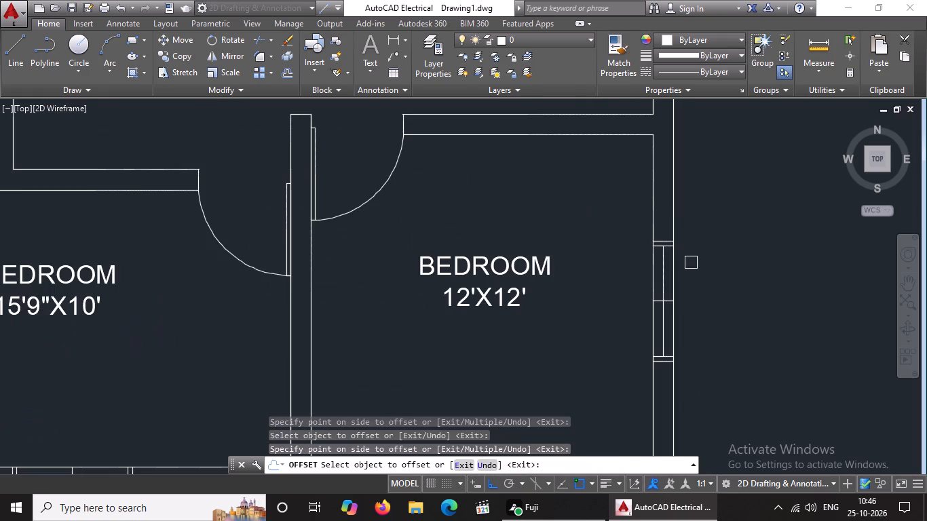
{"action": "key", "text": "Escape"}
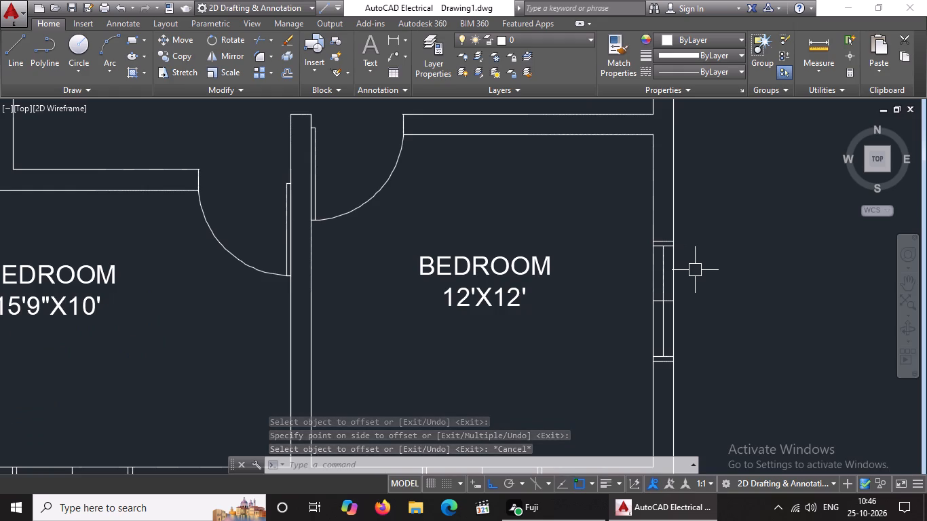
{"action": "scroll", "coordinate": [733, 268], "scroll_direction": "down", "scroll_amount": 3}
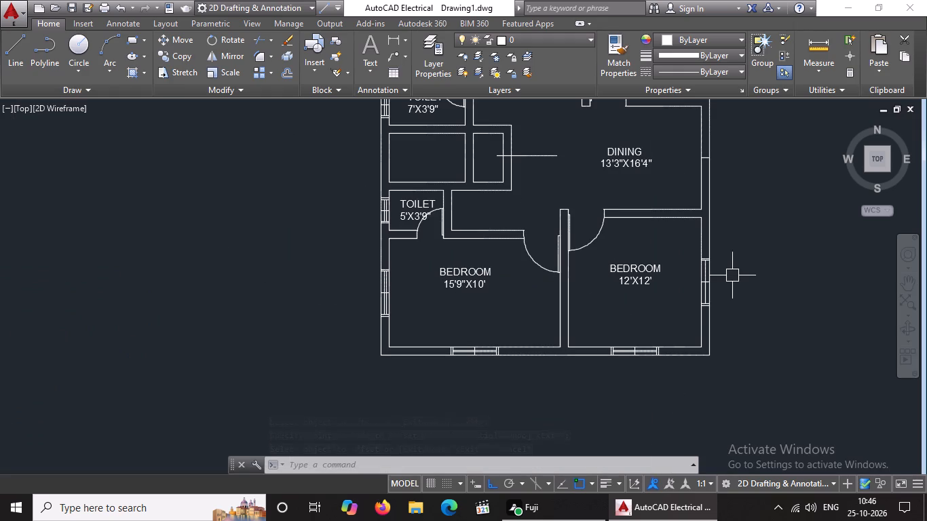
{"action": "key", "text": "Escape"}
{"action": "key", "text": "o"}
{"action": "key", "text": "Return"}
{"action": "key", "text": "1"}
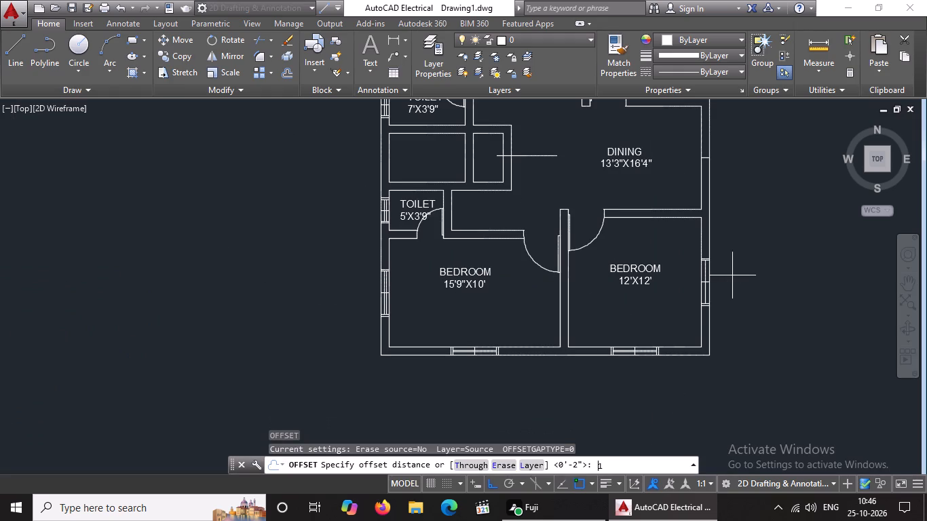
{"action": "key", "text": "shift+quotedbl"}
{"action": "key", "text": "Return"}
{"action": "scroll", "coordinate": [701, 275], "scroll_direction": "up", "scroll_amount": 3}
{"action": "left_click", "coordinate": [712, 275]}
{"action": "left_click", "coordinate": [727, 271]}
{"action": "scroll", "coordinate": [713, 277], "scroll_direction": "up", "scroll_amount": 3}
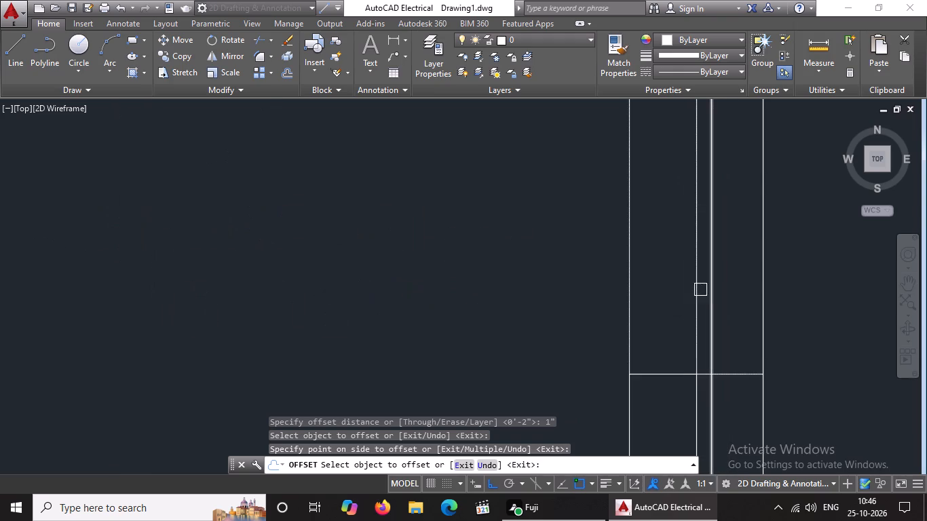
{"action": "left_click", "coordinate": [697, 291]}
{"action": "left_click", "coordinate": [665, 309]}
{"action": "scroll", "coordinate": [746, 290], "scroll_direction": "down", "scroll_amount": 5}
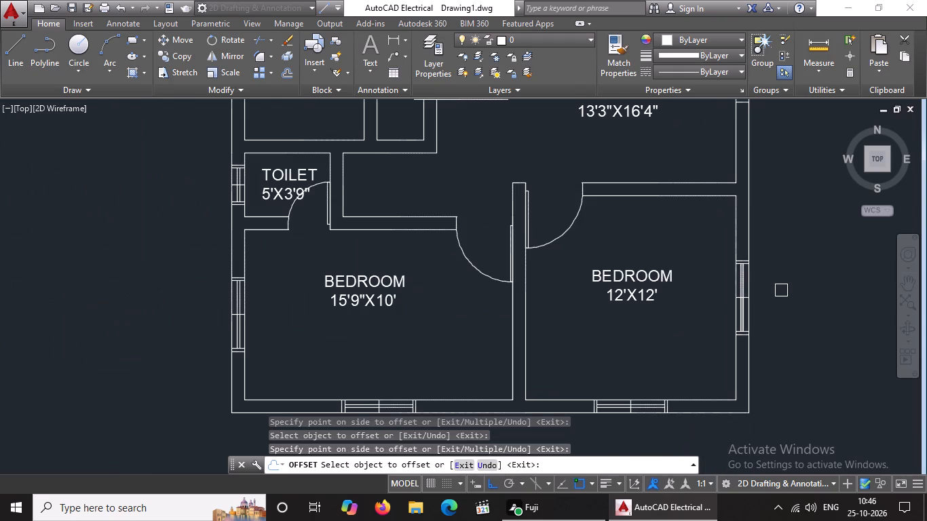
{"action": "key", "text": "Escape"}
Delete the original centre line between the two offset lines of the 12'X12' bedroom's east window.
{"action": "scroll", "coordinate": [708, 267], "scroll_direction": "up", "scroll_amount": 3}
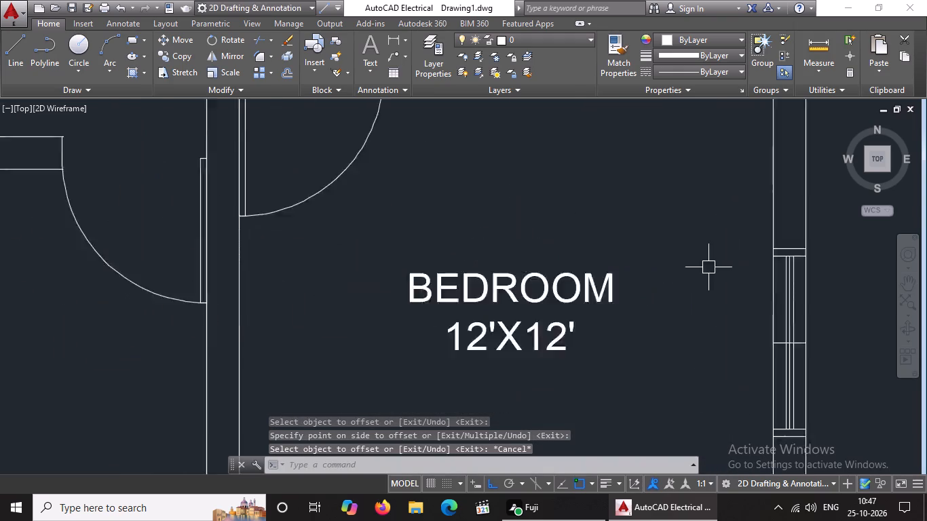
{"action": "scroll", "coordinate": [906, 320], "scroll_direction": "up", "scroll_amount": 3}
{"action": "left_click", "coordinate": [692, 297]}
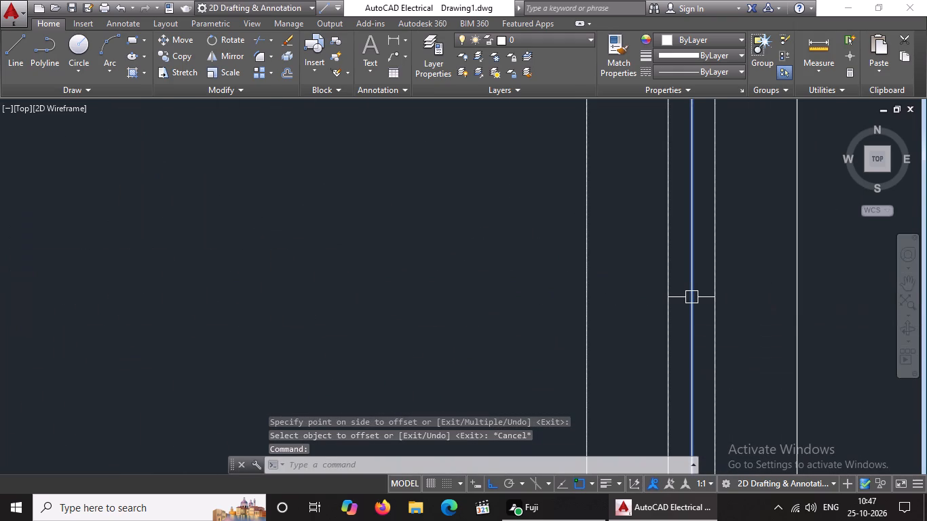
{"action": "key", "text": "Delete"}
Examine the windows of the lower bedrooms and the outer walls across the whole floor plan.
{"action": "scroll", "coordinate": [688, 298], "scroll_direction": "down", "scroll_amount": 9}
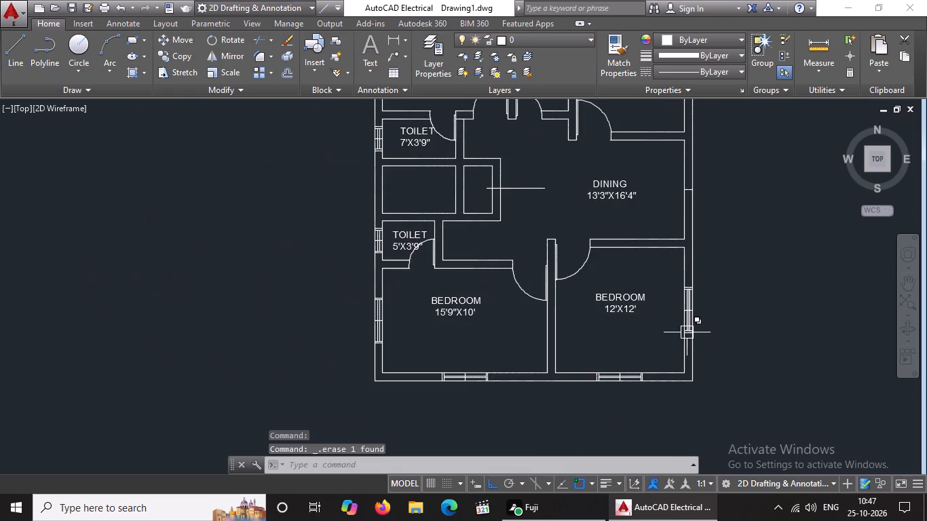
{"action": "scroll", "coordinate": [618, 387], "scroll_direction": "up", "scroll_amount": 6}
{"action": "scroll", "coordinate": [610, 347], "scroll_direction": "down", "scroll_amount": 5}
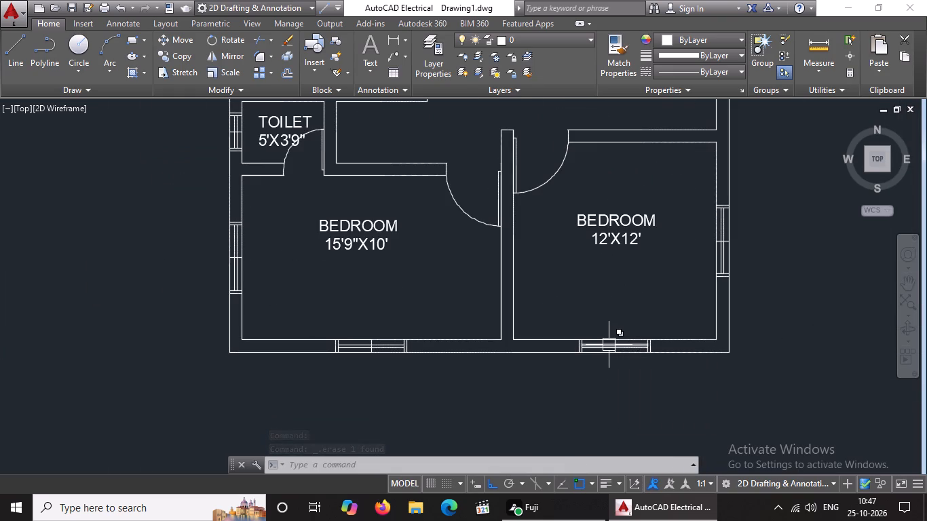
{"action": "scroll", "coordinate": [590, 336], "scroll_direction": "down", "scroll_amount": 1}
{"action": "middle_click_drag", "start_coordinate": [590, 336], "coordinate": [564, 439]}
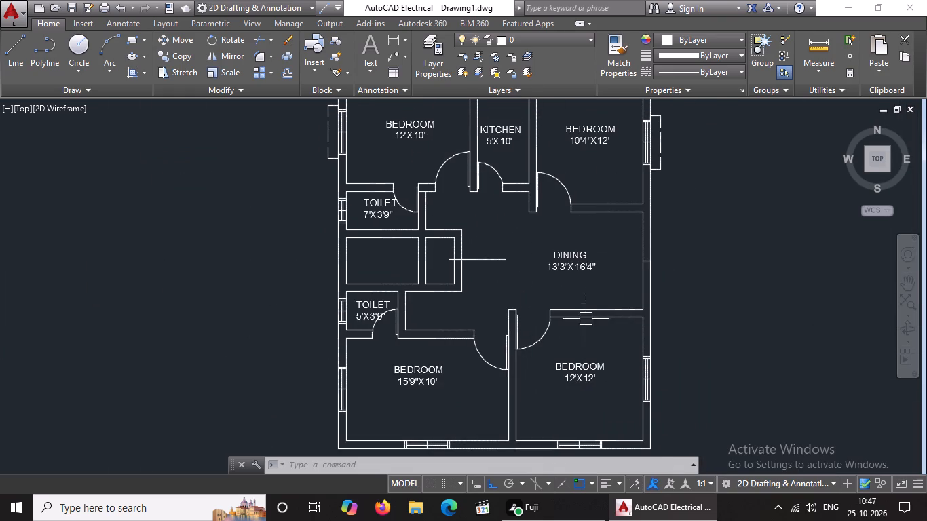
{"action": "scroll", "coordinate": [588, 310], "scroll_direction": "down", "scroll_amount": 4}
{"action": "middle_click_drag", "start_coordinate": [584, 322], "coordinate": [586, 368]}
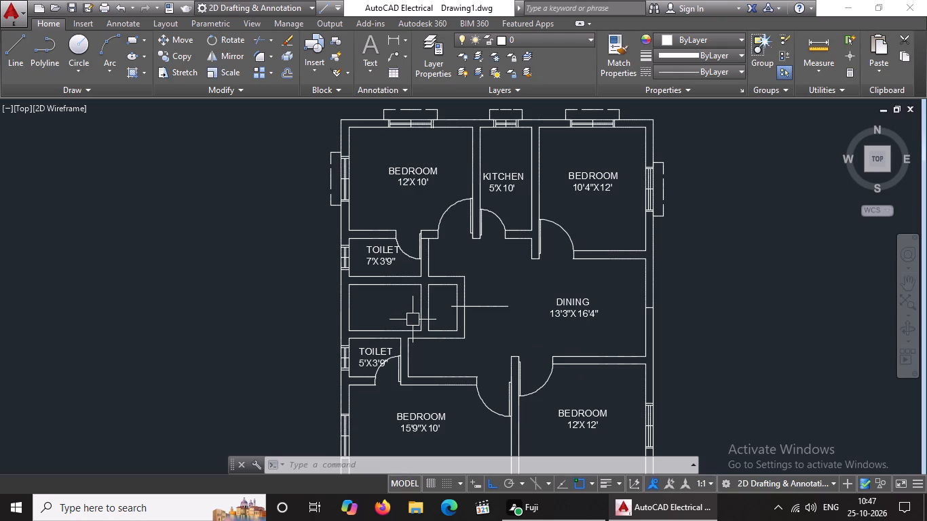
{"action": "middle_click_drag", "start_coordinate": [415, 315], "coordinate": [491, 229]}
{"action": "scroll", "coordinate": [669, 419], "scroll_direction": "up", "scroll_amount": 1}
{"action": "middle_click_drag", "start_coordinate": [668, 417], "coordinate": [642, 404]}
{"action": "scroll", "coordinate": [655, 385], "scroll_direction": "down", "scroll_amount": 3}
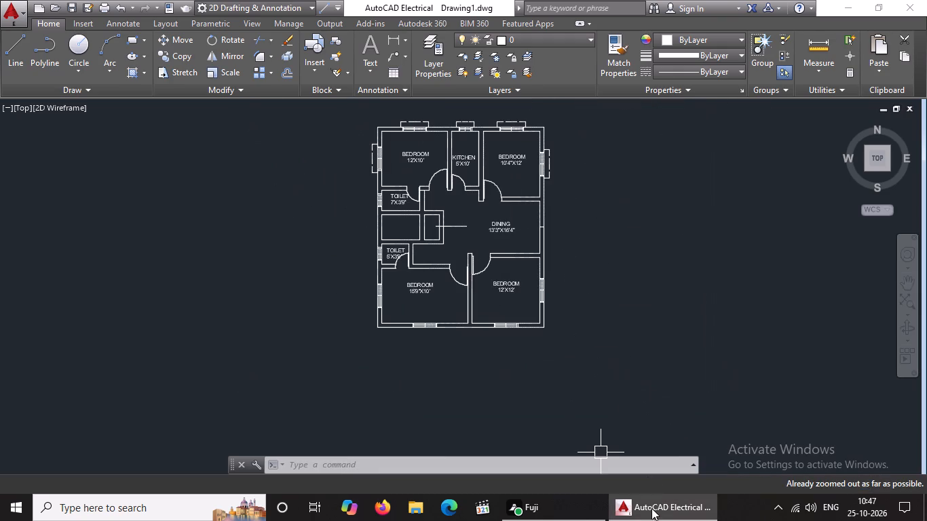
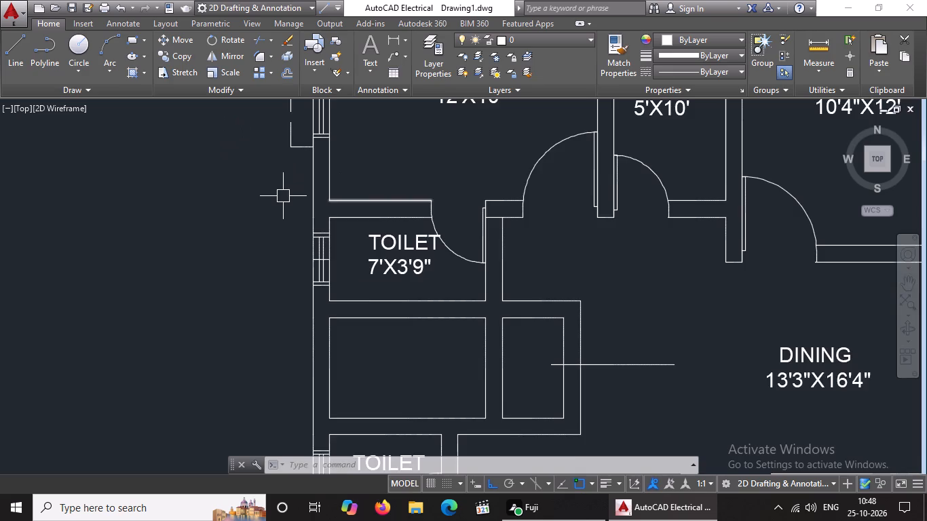
Draw a line from the 7'X3'9" toilet window's upper outer corner, 5" up the wall and 1' outward.
{"action": "middle_click_drag", "start_coordinate": [282, 197], "coordinate": [271, 246]}
{"action": "scroll", "coordinate": [271, 246], "scroll_direction": "up", "scroll_amount": 1}
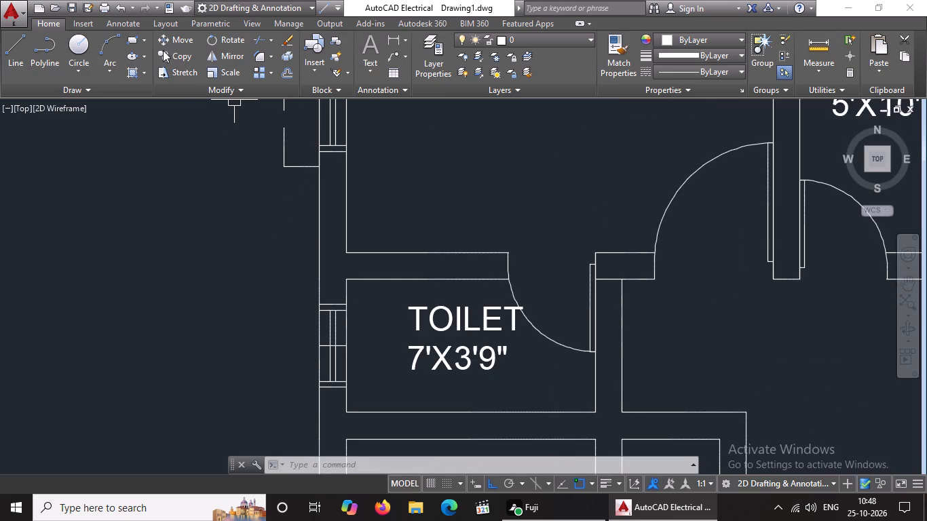
{"action": "left_click_drag", "start_coordinate": [8, 56], "coordinate": [18, 65]}
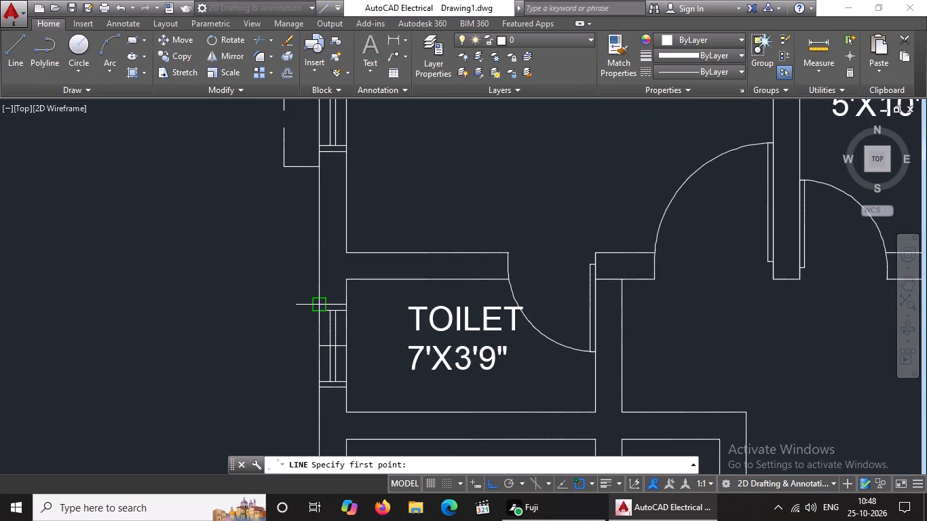
{"action": "left_click_drag", "start_coordinate": [318, 300], "coordinate": [316, 292]}
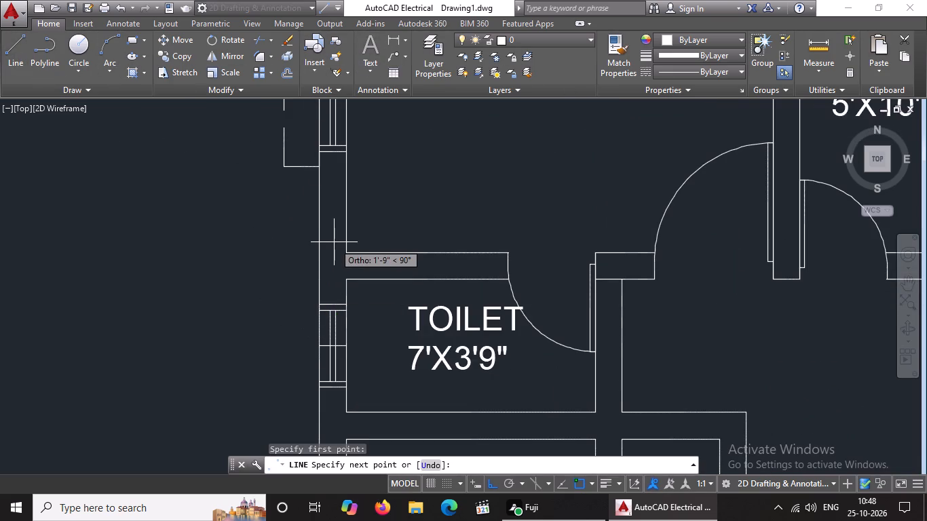
{"action": "type", "text": "5\""}
{"action": "key", "text": "Return"}
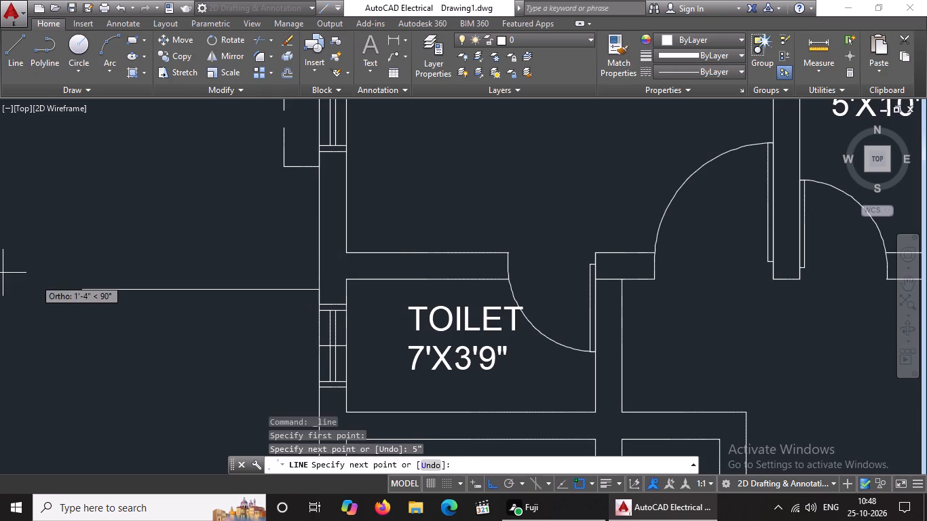
{"action": "type", "text": "1'"}
{"action": "key", "text": "Return"}
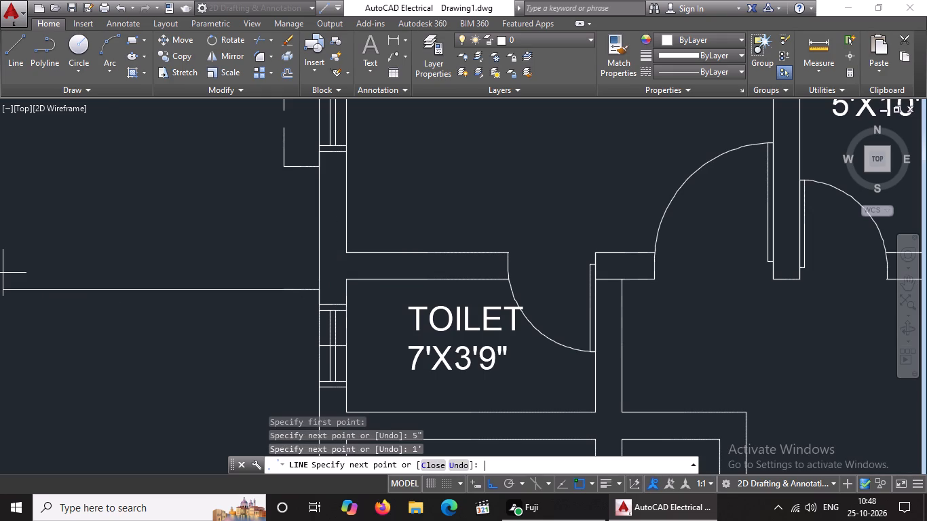
{"action": "key", "text": "Return"}
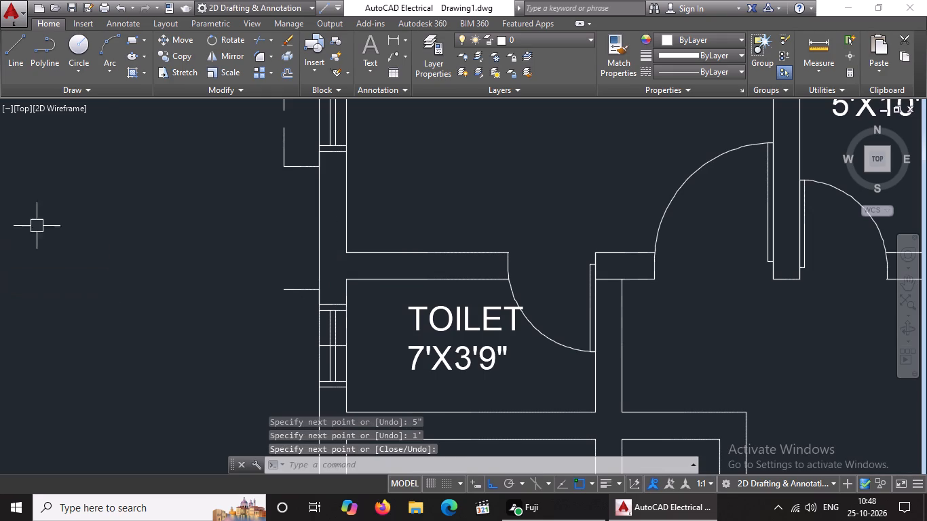
Draw a line from the same window's lower outer corner, 5" down, 1' outward, and up to the upper projection's end.
{"action": "scroll", "coordinate": [249, 225], "scroll_direction": "down", "scroll_amount": 5}
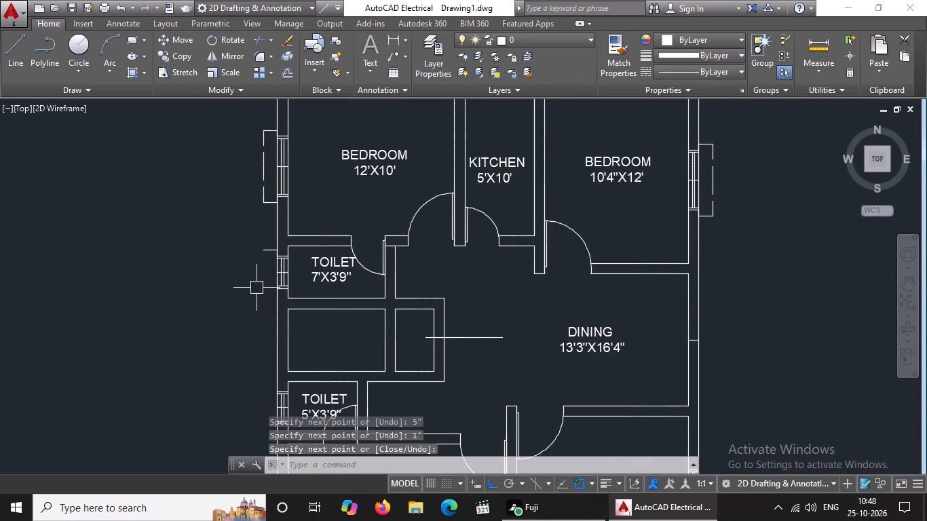
{"action": "scroll", "coordinate": [257, 288], "scroll_direction": "up", "scroll_amount": 2}
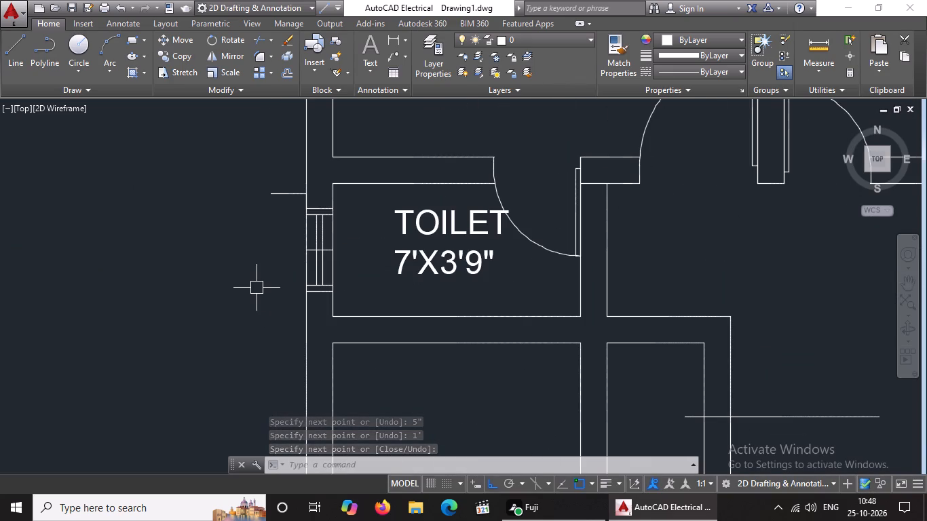
{"action": "key", "text": "Escape"}
{"action": "key", "text": "l"}
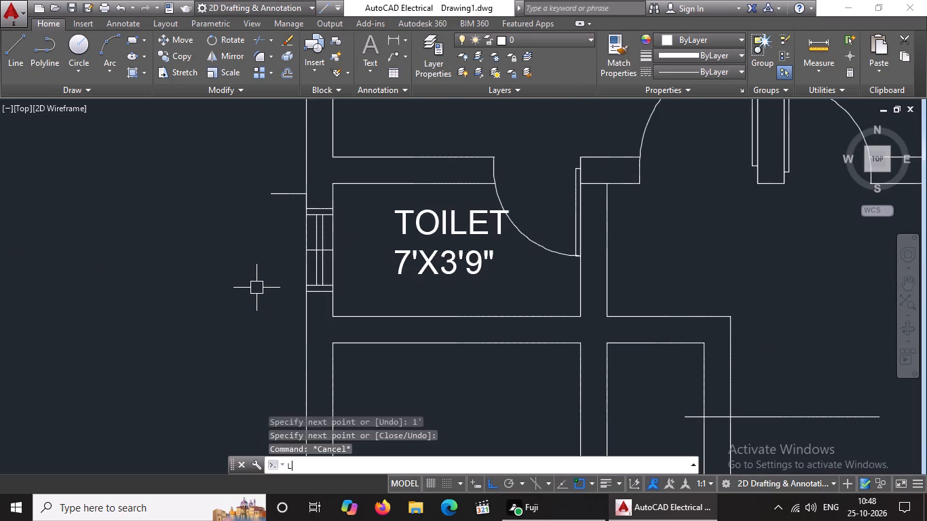
{"action": "key", "text": "Return"}
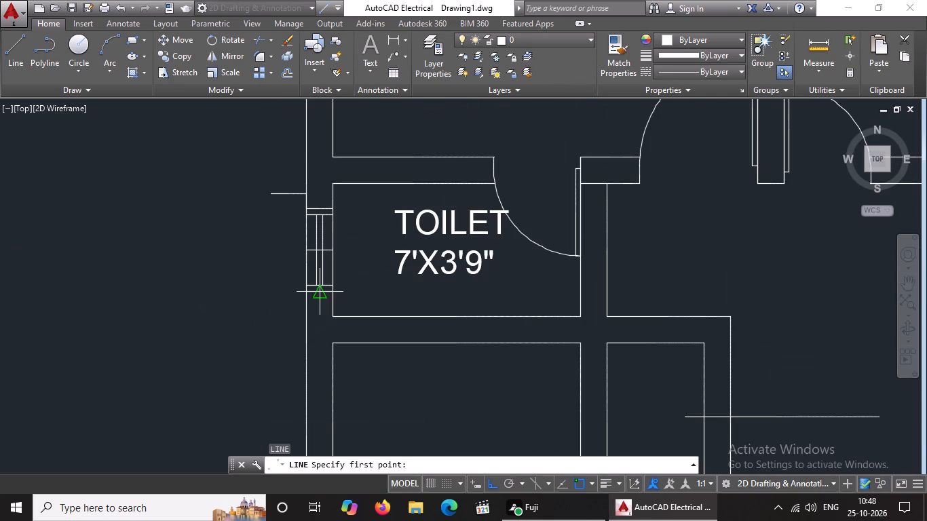
{"action": "left_click_drag", "start_coordinate": [309, 294], "coordinate": [308, 314]}
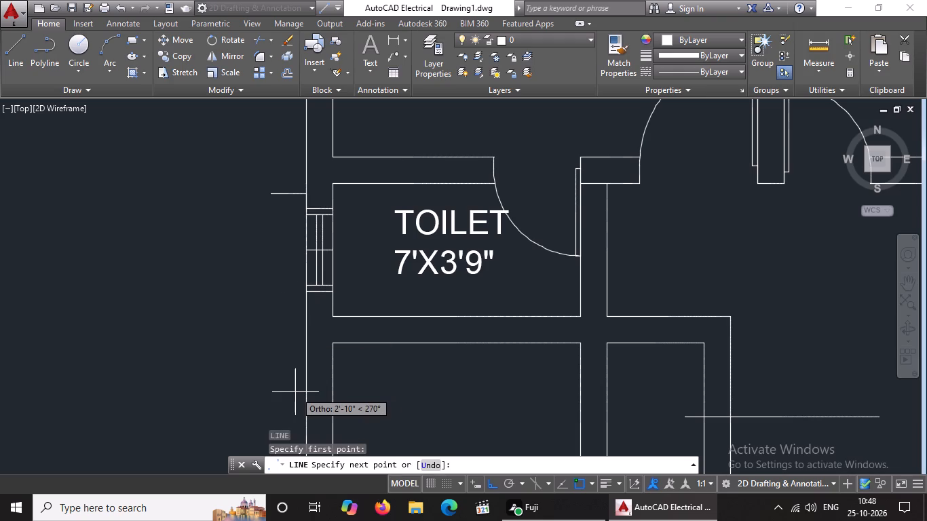
{"action": "type", "text": "5\""}
{"action": "key", "text": "Return"}
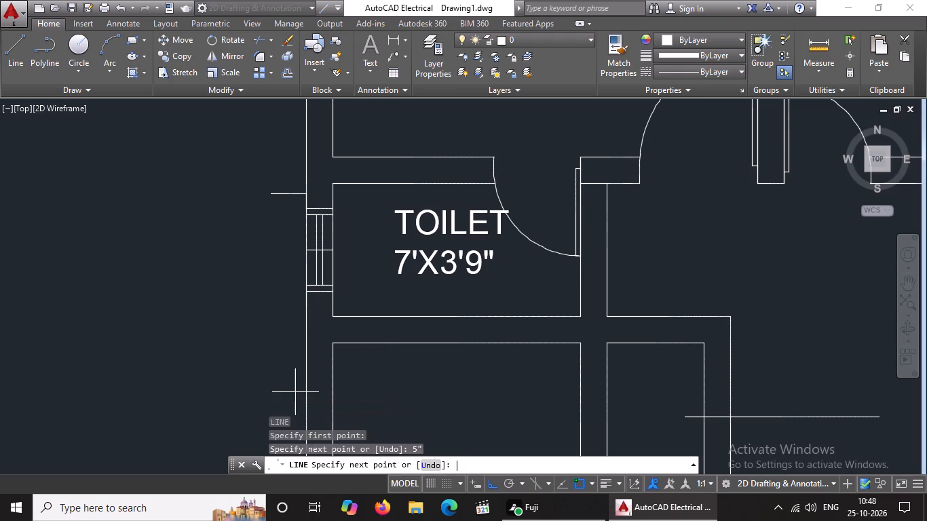
{"action": "type", "text": "1'"}
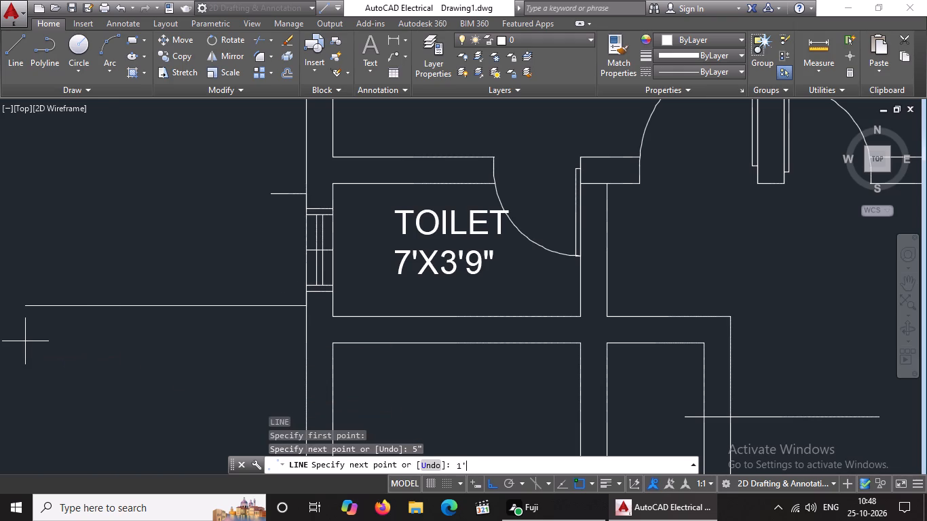
{"action": "key", "text": "Return"}
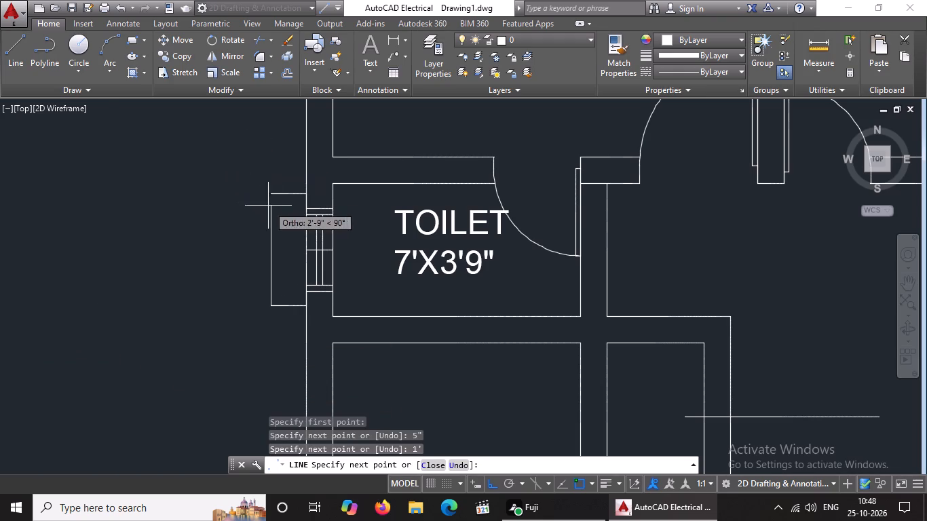
{"action": "left_click", "coordinate": [273, 194]}
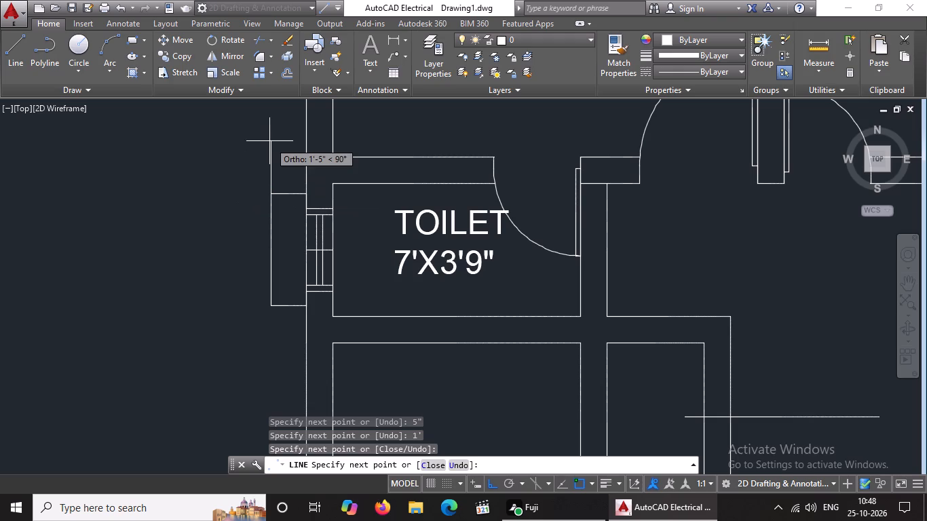
{"action": "key", "text": "Escape"}
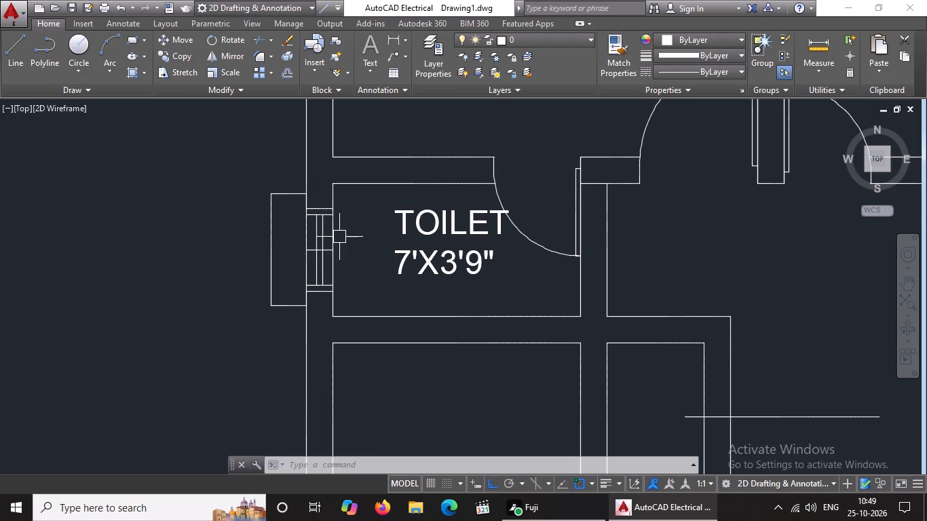
Change the linetype of the projection outline outside the 7'X3'9" toilet window to the dashed ACAD linetype.
{"action": "scroll", "coordinate": [382, 204], "scroll_direction": "down", "scroll_amount": 3}
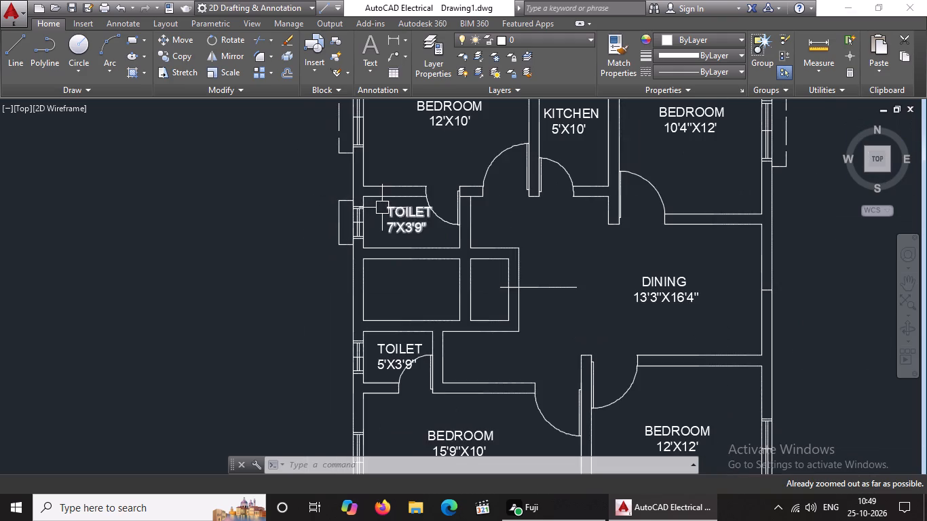
{"action": "middle_click_drag", "start_coordinate": [381, 212], "coordinate": [377, 326]}
{"action": "scroll", "coordinate": [348, 330], "scroll_direction": "up", "scroll_amount": 2}
{"action": "left_click_drag", "start_coordinate": [263, 242], "coordinate": [265, 246]}
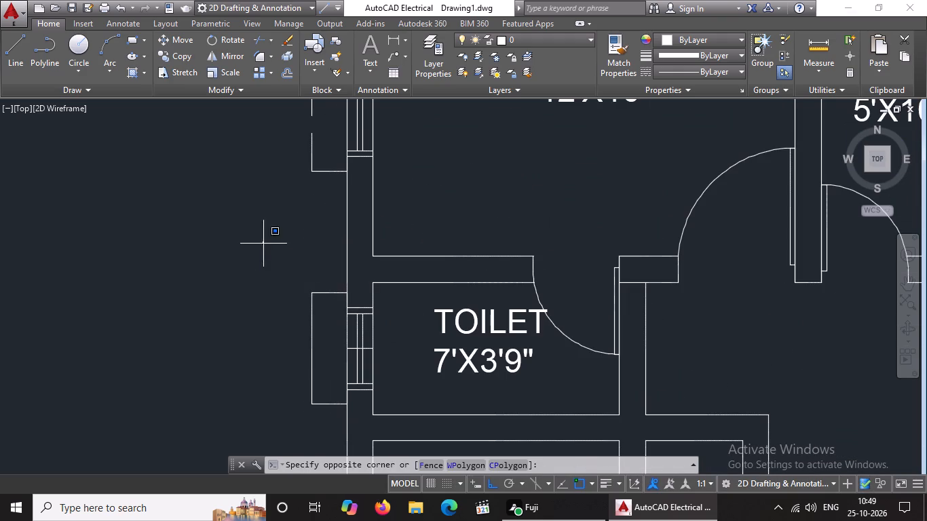
{"action": "left_click_drag", "start_coordinate": [265, 246], "coordinate": [271, 259]}
{"action": "left_click", "coordinate": [352, 425]}
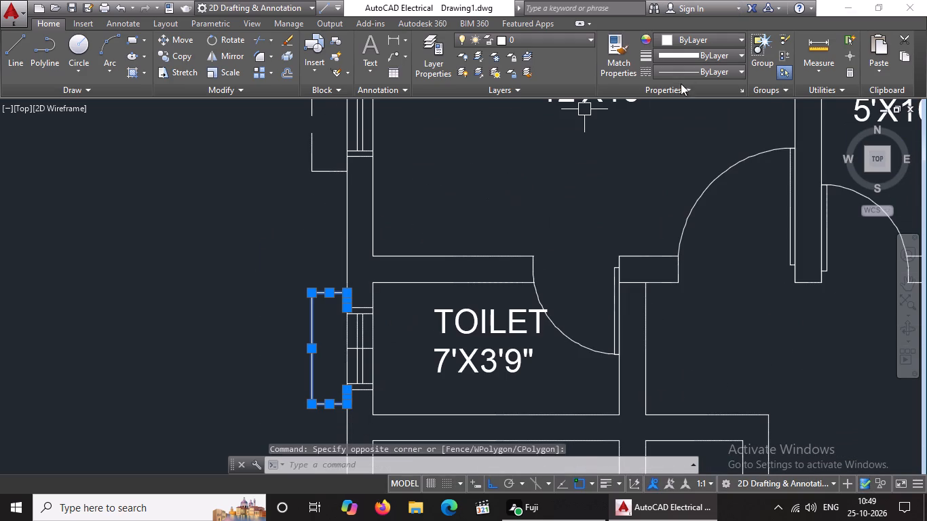
{"action": "left_click", "coordinate": [684, 71]}
{"action": "left_click", "coordinate": [683, 123]}
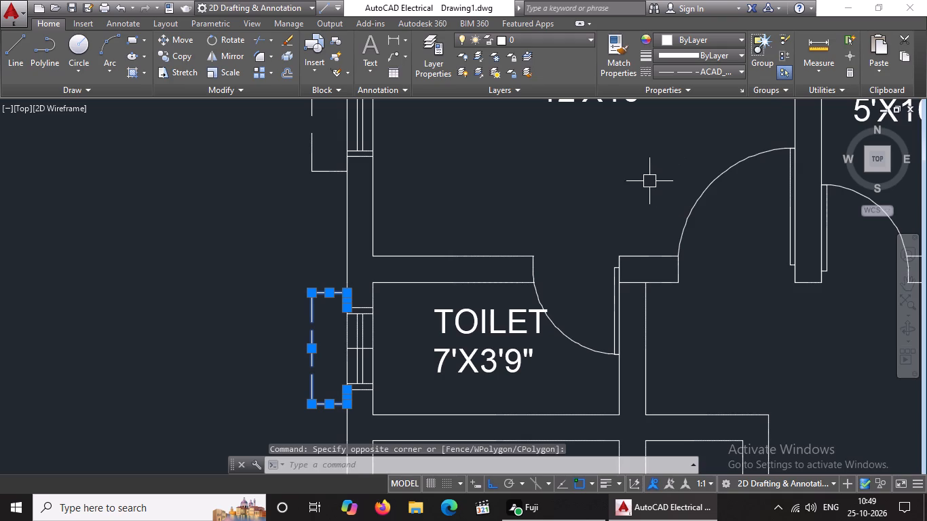
Draw a line from the 5'X3'9" toilet window's upper outer corner, 5" up the wall and 1' outward.
{"action": "scroll", "coordinate": [497, 238], "scroll_direction": "down", "scroll_amount": 4}
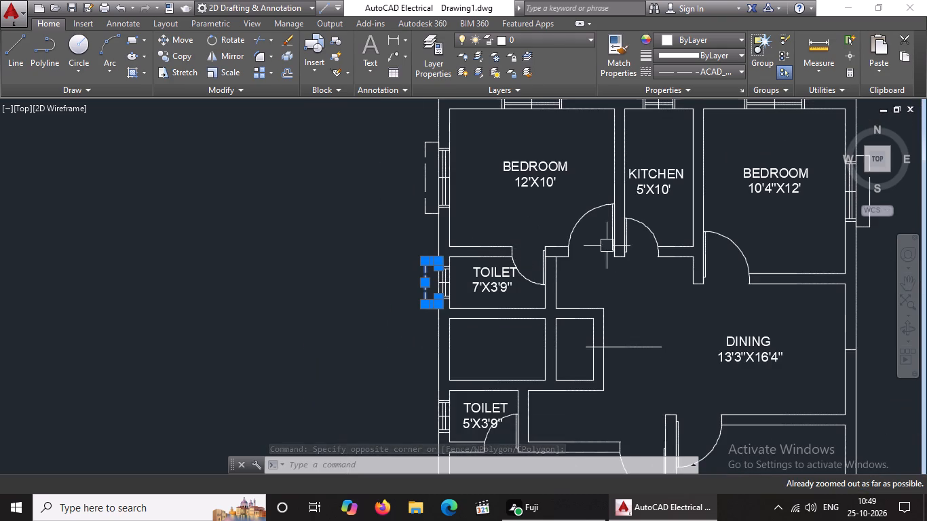
{"action": "scroll", "coordinate": [643, 244], "scroll_direction": "down", "scroll_amount": 1}
{"action": "middle_click_drag", "start_coordinate": [677, 238], "coordinate": [489, 276]}
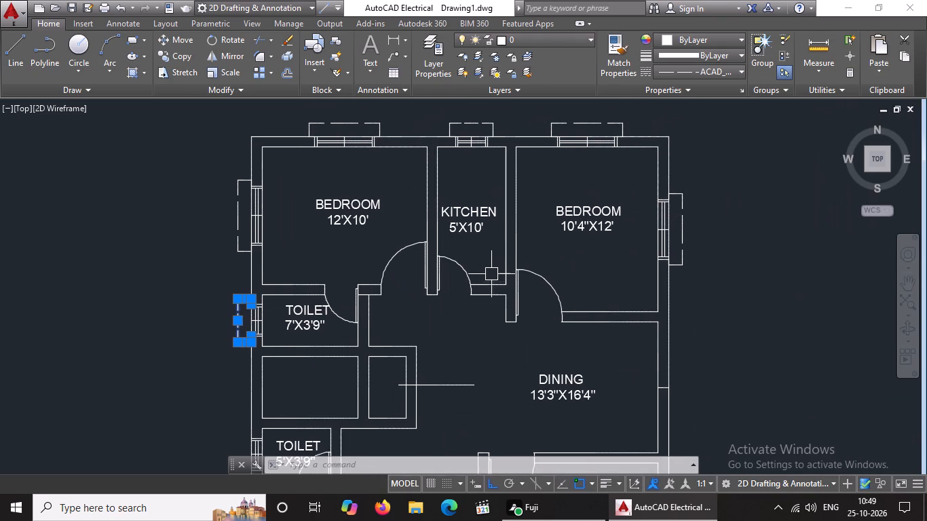
{"action": "middle_click_drag", "start_coordinate": [498, 255], "coordinate": [574, 138]}
{"action": "middle_click_drag", "start_coordinate": [386, 323], "coordinate": [410, 293]}
{"action": "scroll", "coordinate": [404, 297], "scroll_direction": "up", "scroll_amount": 1}
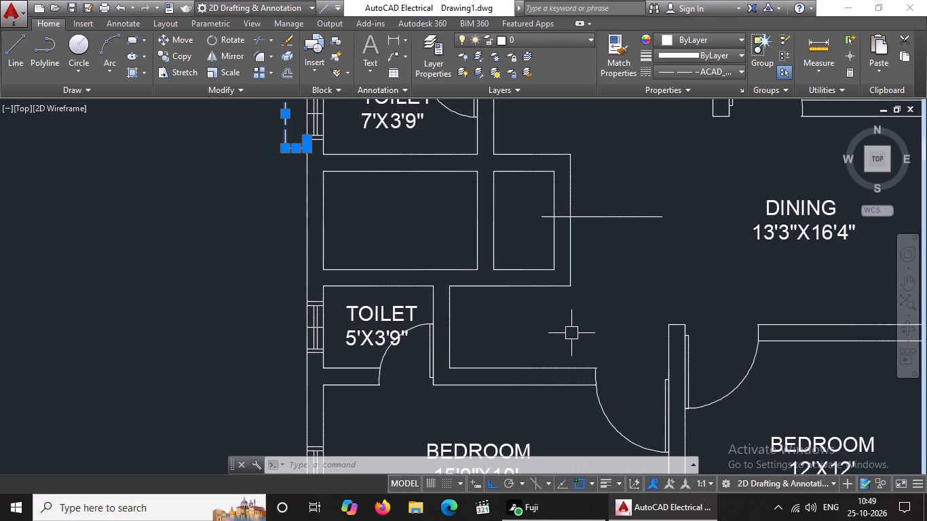
{"action": "key", "text": "Escape"}
{"action": "key", "text": "Escape"}
{"action": "key", "text": "Escape"}
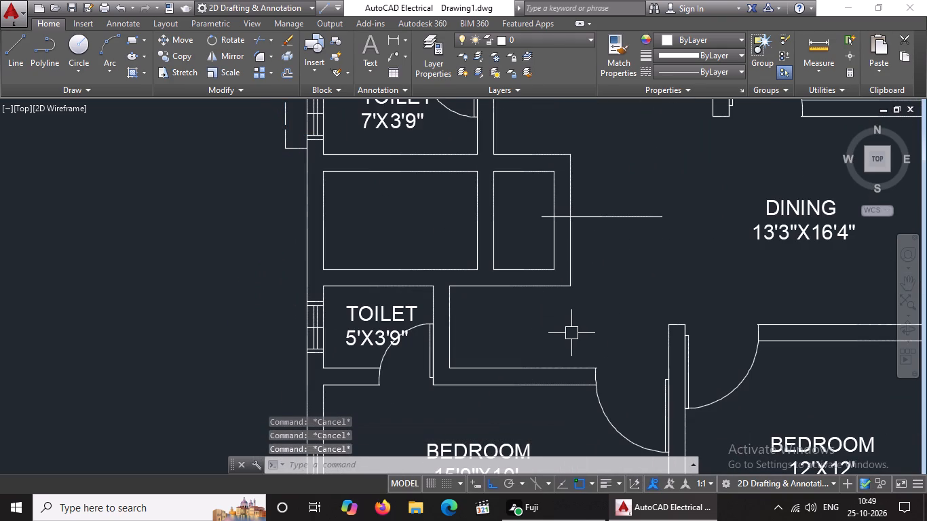
{"action": "key", "text": "l"}
{"action": "key", "text": "Return"}
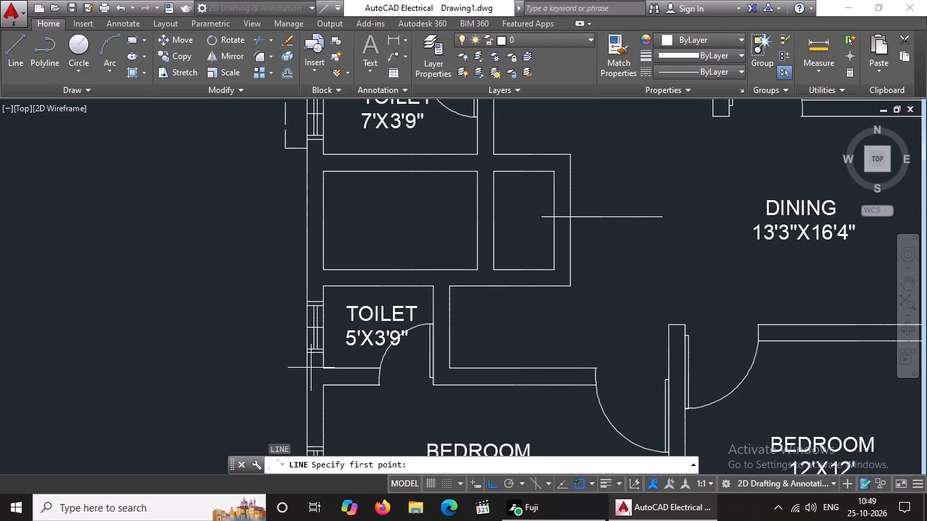
{"action": "scroll", "coordinate": [315, 303], "scroll_direction": "up", "scroll_amount": 2}
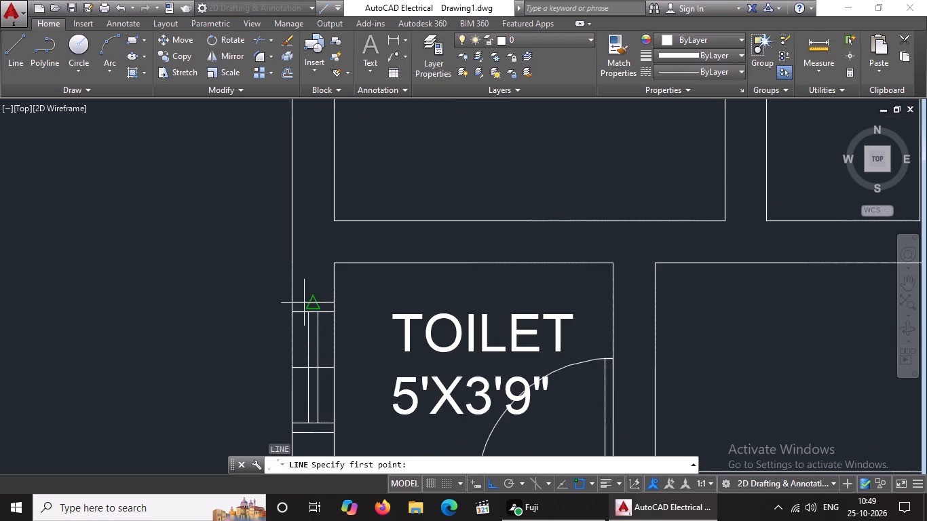
{"action": "left_click", "coordinate": [296, 305]}
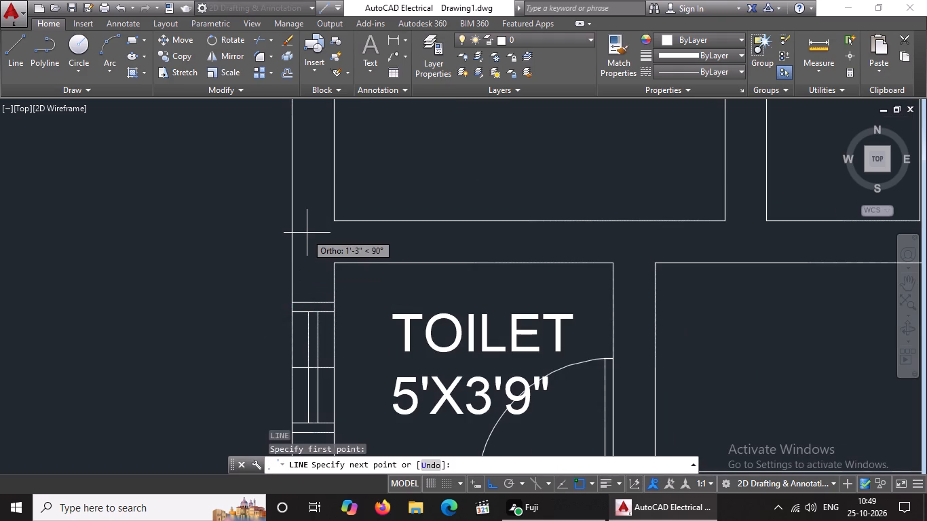
{"action": "type", "text": "5\""}
{"action": "key", "text": "Return"}
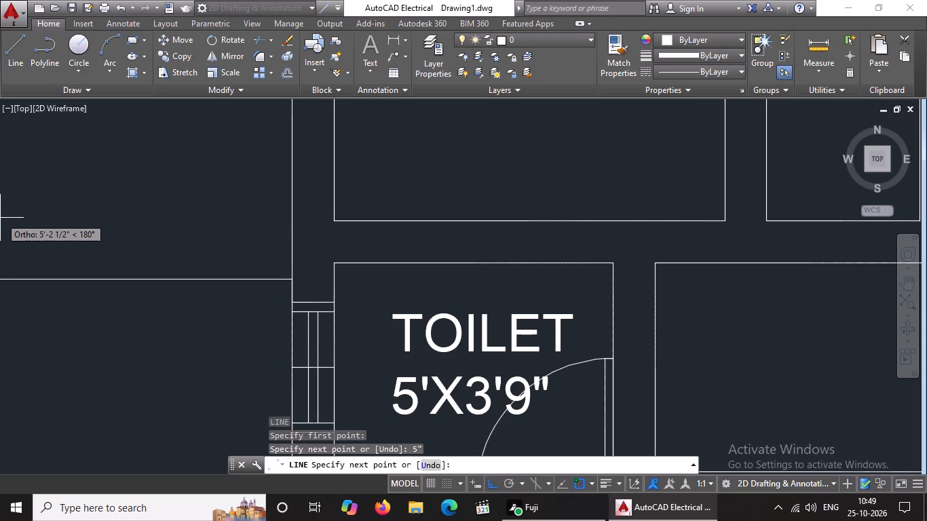
{"action": "type", "text": "1'"}
{"action": "key", "text": "Return"}
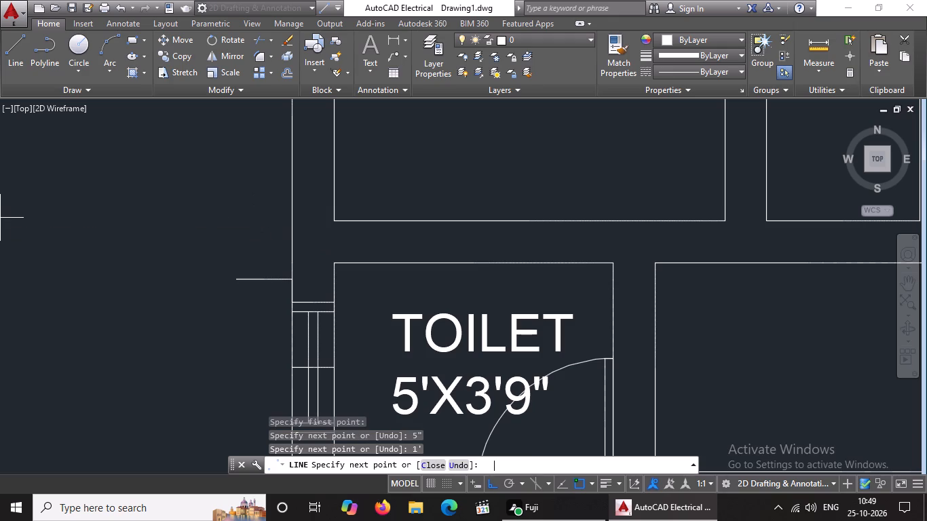
{"action": "key", "text": "Return"}
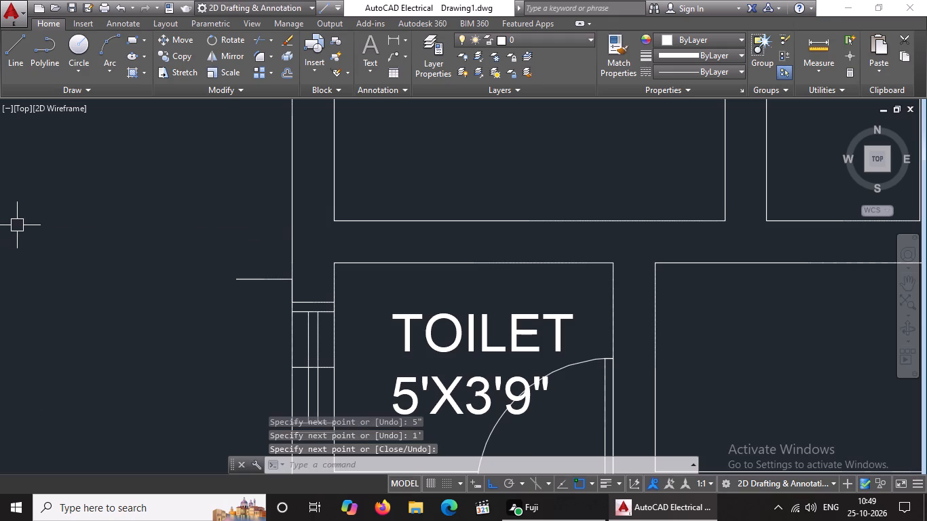
Draw a line from the 5'X3'9" toilet window's lower outer corner, 5" down, 1' outward, and up to the upper projection's end.
{"action": "scroll", "coordinate": [70, 208], "scroll_direction": "down", "scroll_amount": 3}
{"action": "left_click_drag", "start_coordinate": [16, 47], "coordinate": [16, 63]}
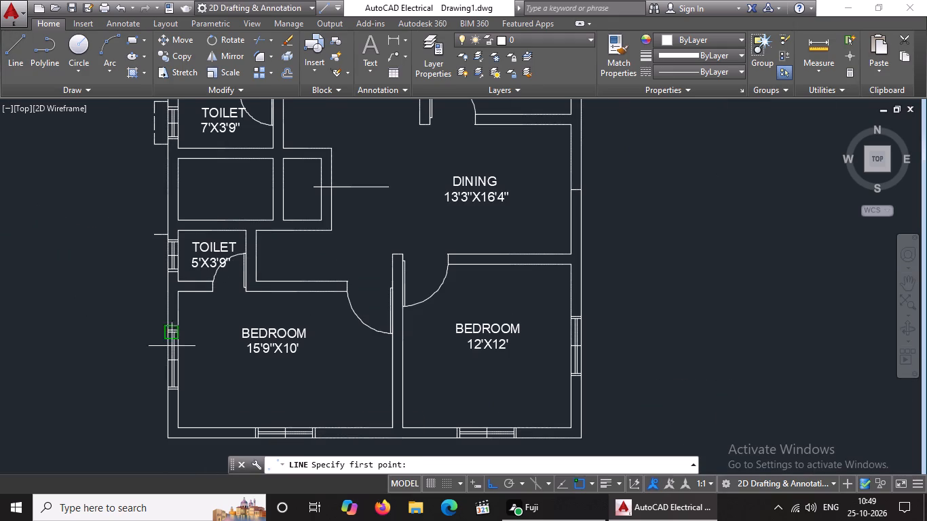
{"action": "scroll", "coordinate": [144, 271], "scroll_direction": "up", "scroll_amount": 2}
{"action": "scroll", "coordinate": [212, 281], "scroll_direction": "up", "scroll_amount": 2}
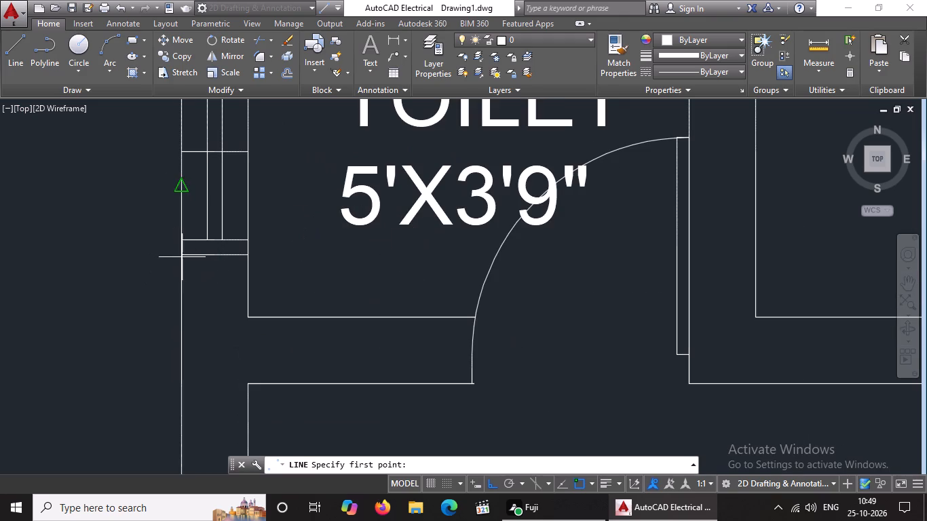
{"action": "left_click", "coordinate": [183, 254]}
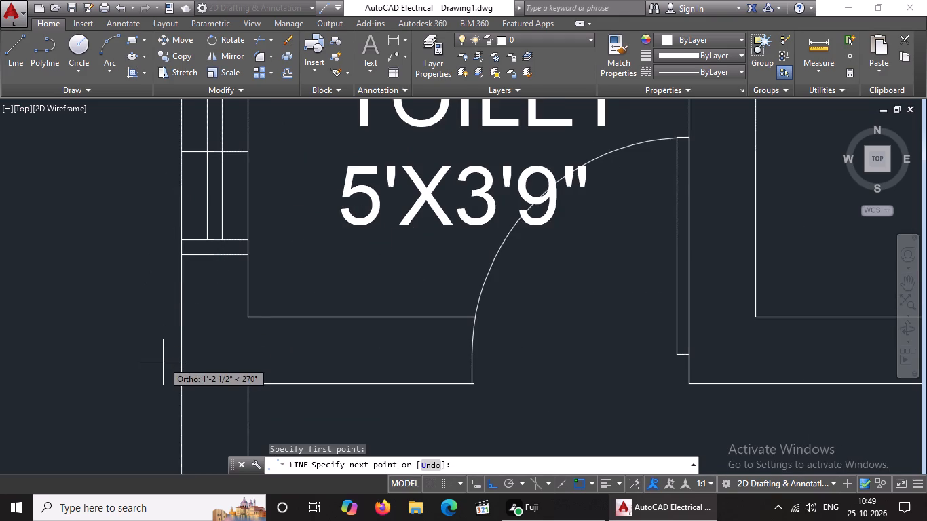
{"action": "key", "text": "5"}
{"action": "key", "text": "shift+quotedbl"}
{"action": "key", "text": "Return"}
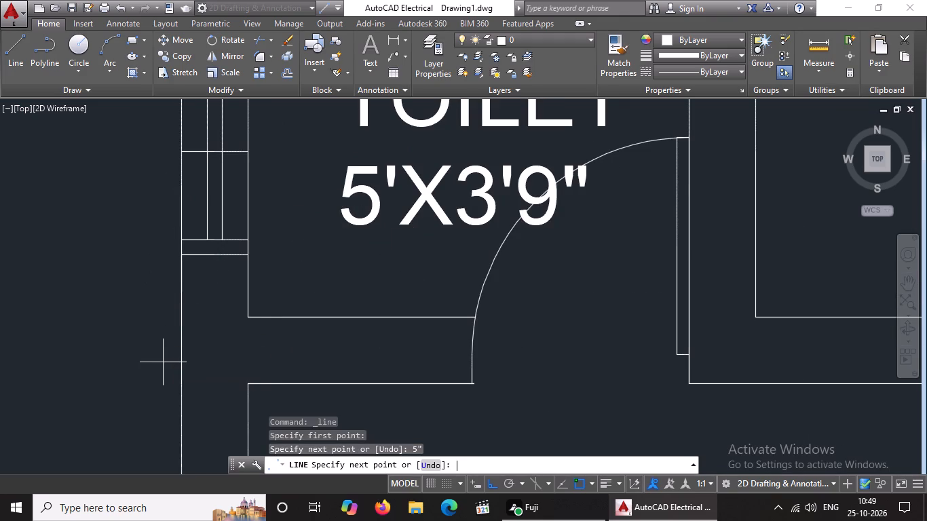
{"action": "middle_click_drag", "start_coordinate": [130, 307], "coordinate": [197, 413]}
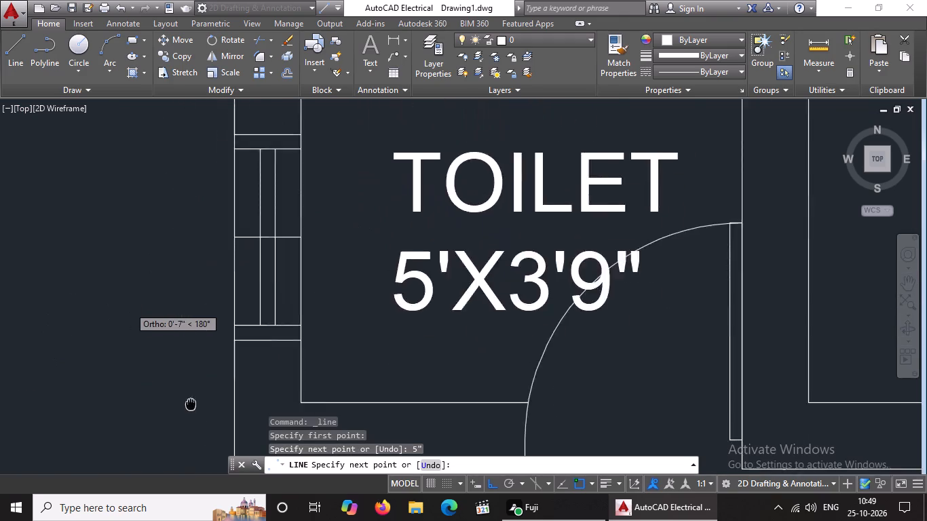
{"action": "middle_click_drag", "start_coordinate": [197, 413], "coordinate": [218, 447]}
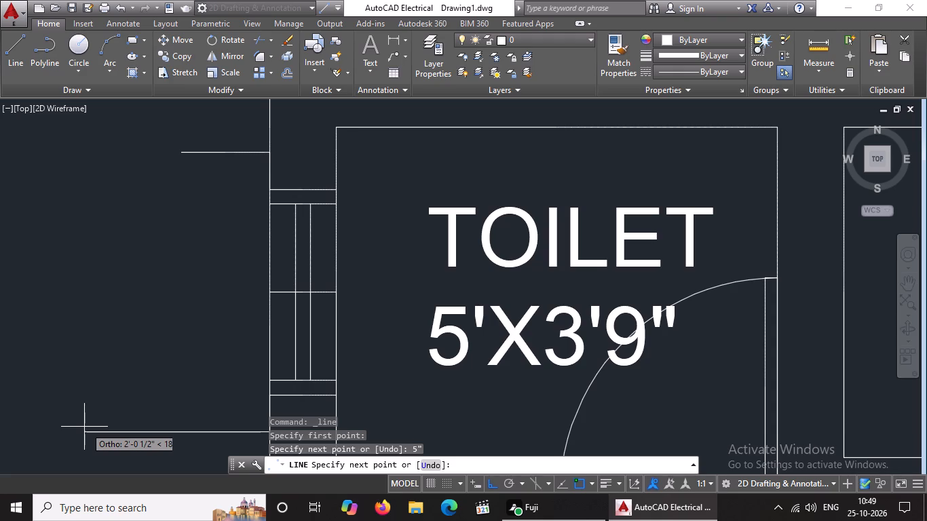
{"action": "type", "text": "1'"}
{"action": "key", "text": "Return"}
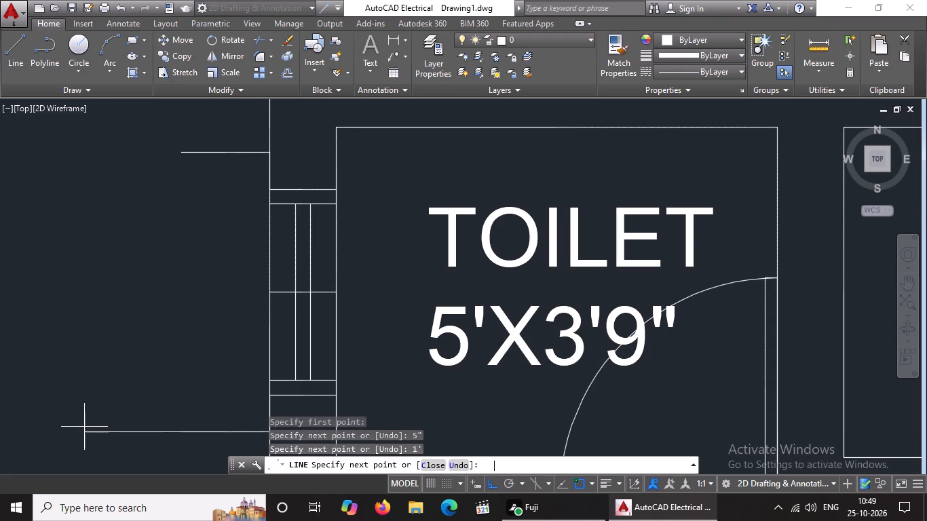
{"action": "left_click", "coordinate": [183, 152]}
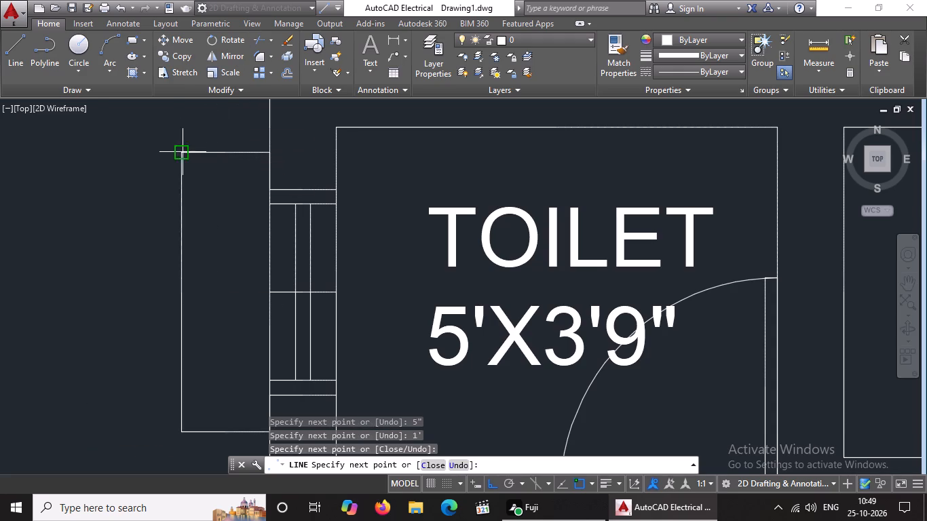
{"action": "scroll", "coordinate": [204, 190], "scroll_direction": "down", "scroll_amount": 4}
{"action": "key", "text": "Escape"}
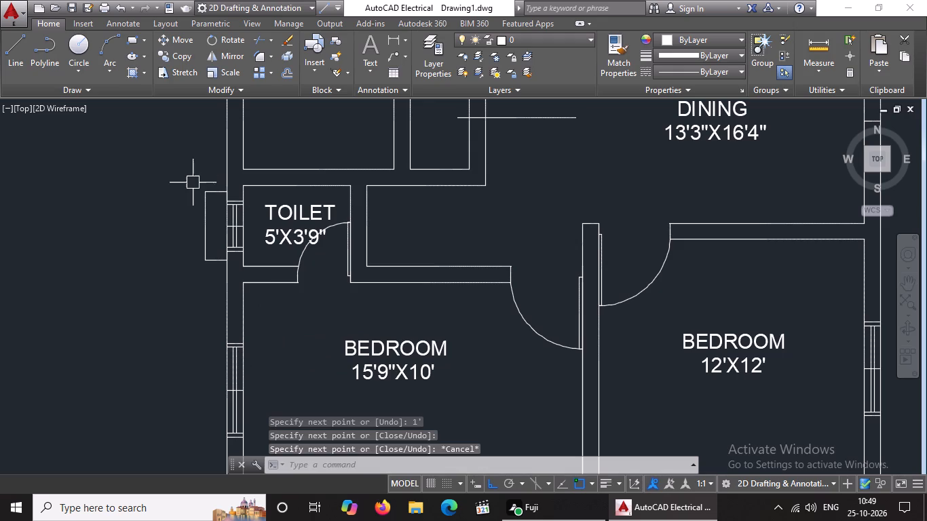
Change the linetype of the projection outline outside the 5'X3'9" toilet window to the dashed ACAD_ISO02W100.
{"action": "left_click", "coordinate": [166, 170]}
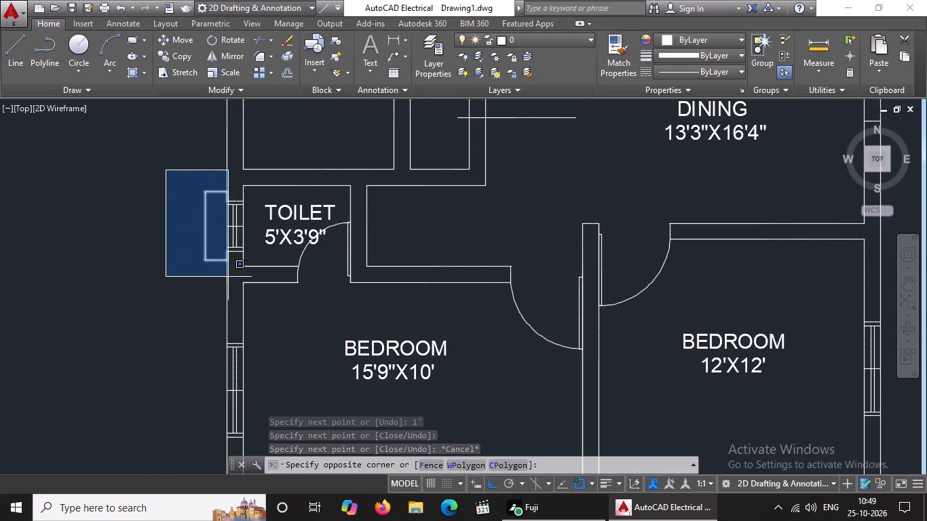
{"action": "left_click", "coordinate": [230, 271]}
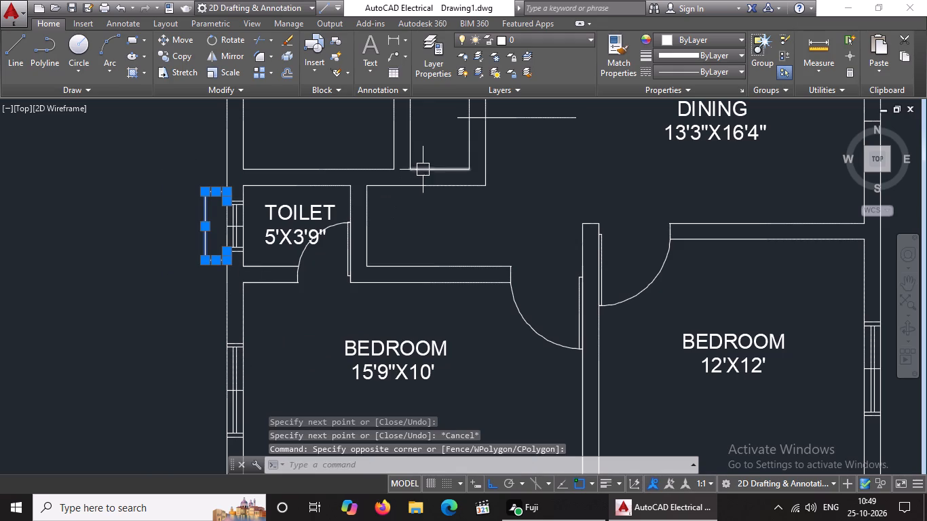
{"action": "left_click", "coordinate": [677, 75]}
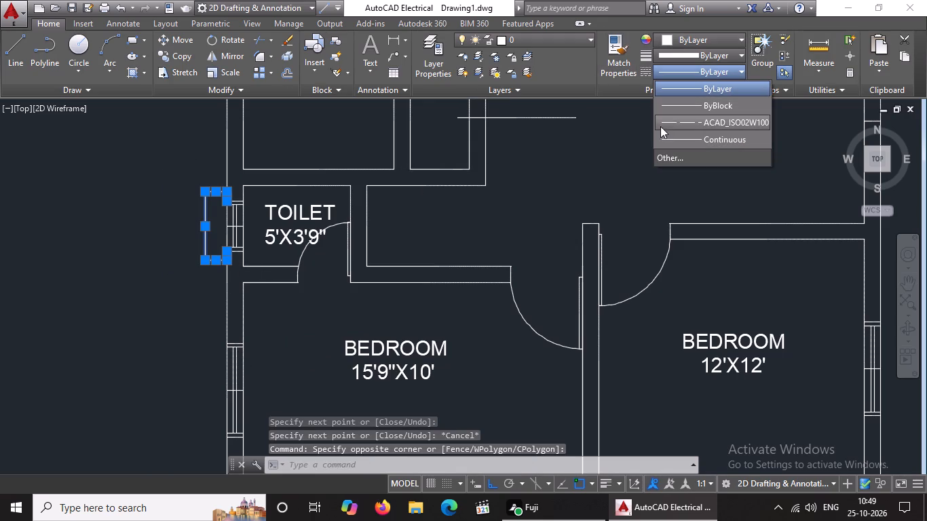
{"action": "left_click", "coordinate": [673, 120]}
{"action": "scroll", "coordinate": [521, 239], "scroll_direction": "down", "scroll_amount": 1}
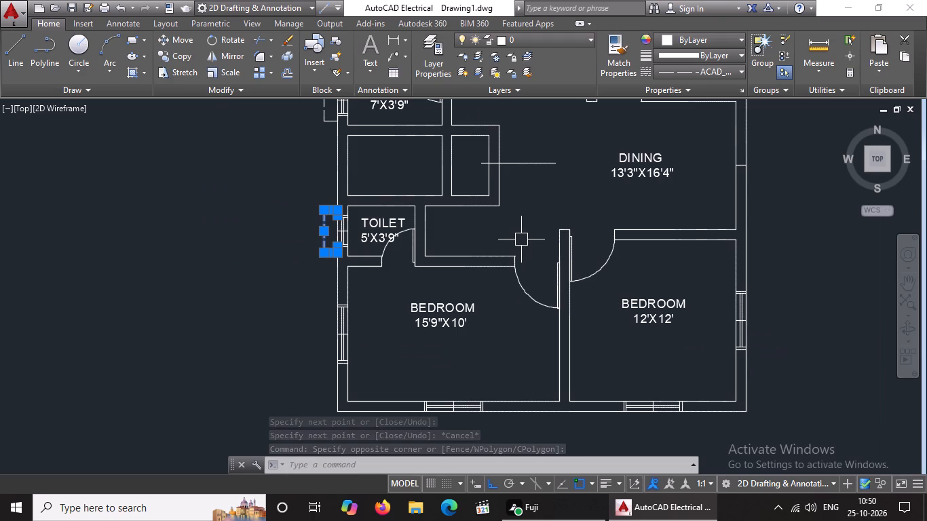
{"action": "key", "text": "Escape"}
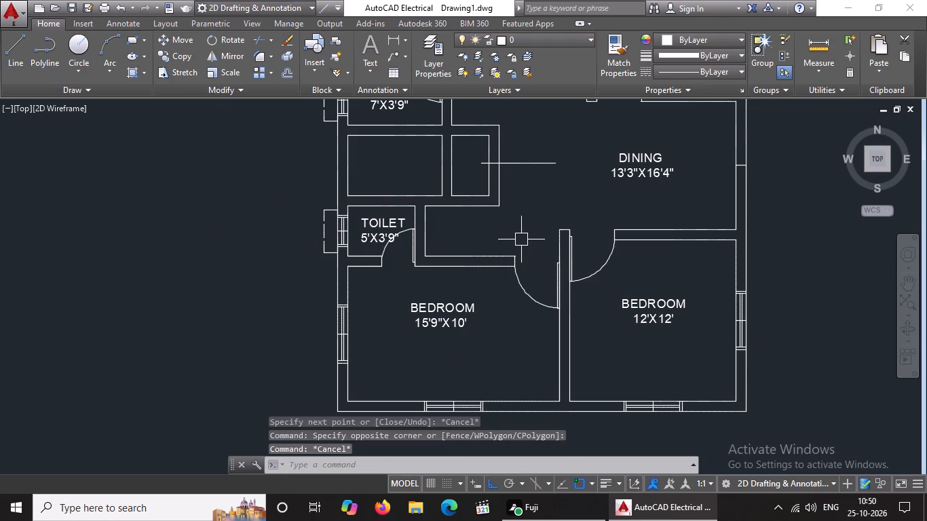
Draw a line from the upper outer corner of the 15'9"X10' bedroom's side-wall window, 5" up the wall and 1' outward.
{"action": "middle_click_drag", "start_coordinate": [405, 262], "coordinate": [425, 232]}
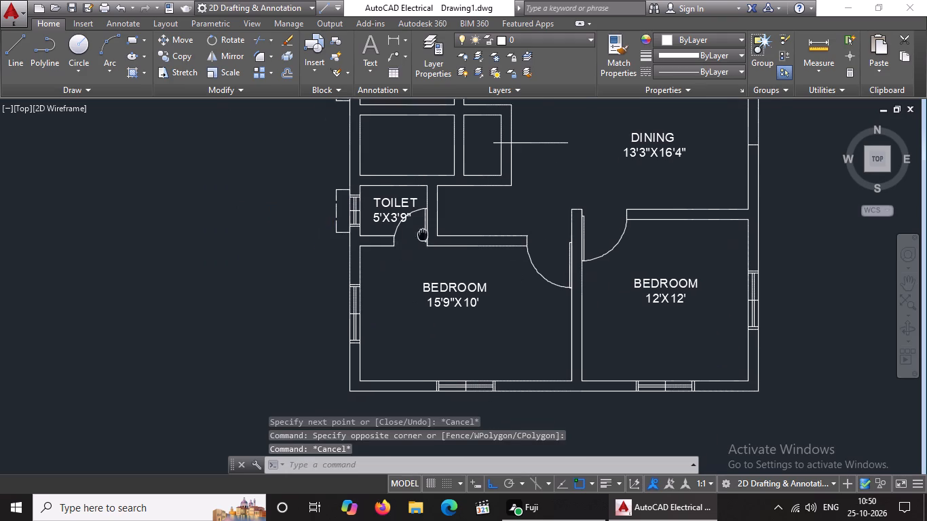
{"action": "middle_click_drag", "start_coordinate": [425, 232], "coordinate": [439, 214]}
{"action": "left_click", "coordinate": [10, 54]}
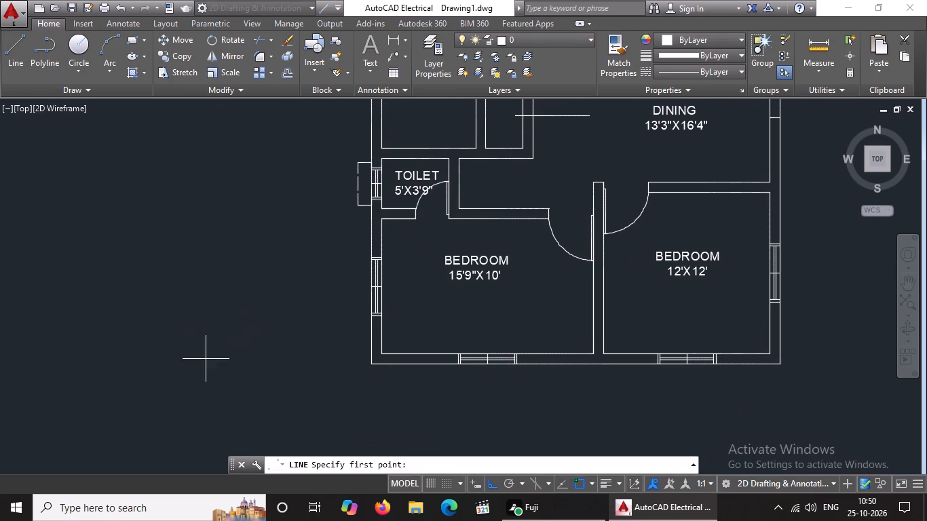
{"action": "scroll", "coordinate": [385, 241], "scroll_direction": "up", "scroll_amount": 2}
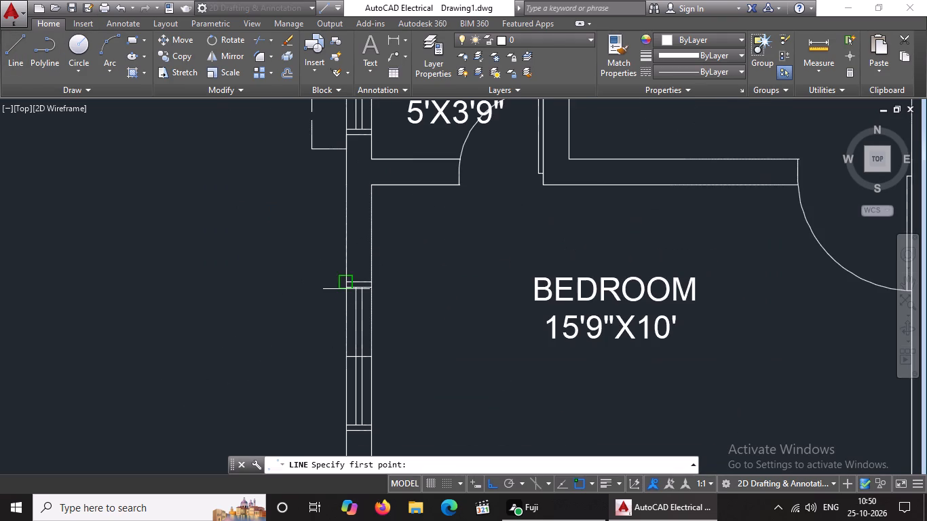
{"action": "left_click_drag", "start_coordinate": [350, 279], "coordinate": [352, 272]}
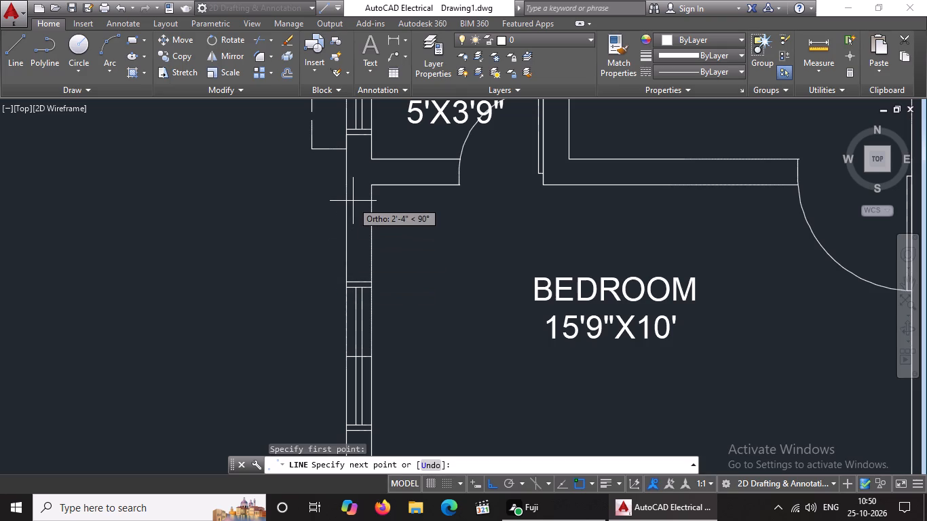
{"action": "type", "text": "5\""}
{"action": "key", "text": "Return"}
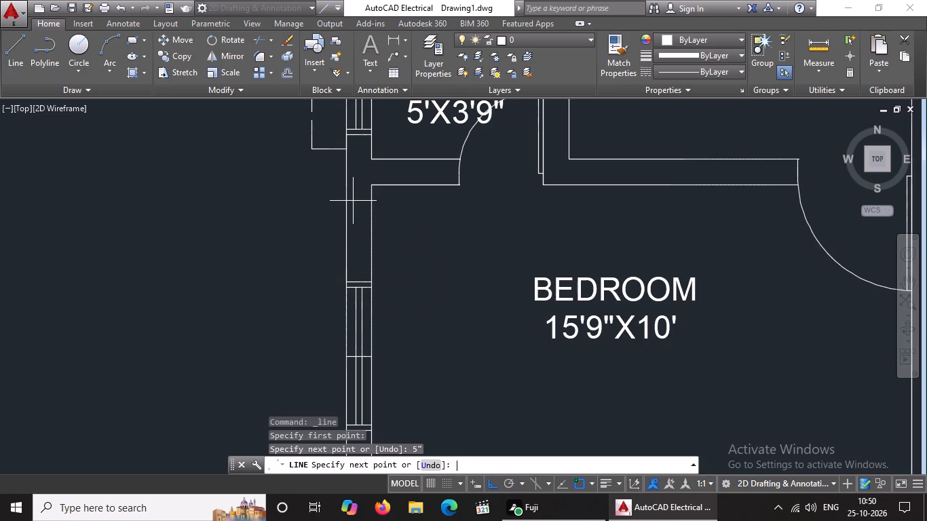
{"action": "type", "text": "1'"}
{"action": "key", "text": "Return"}
{"action": "key", "text": "Return"}
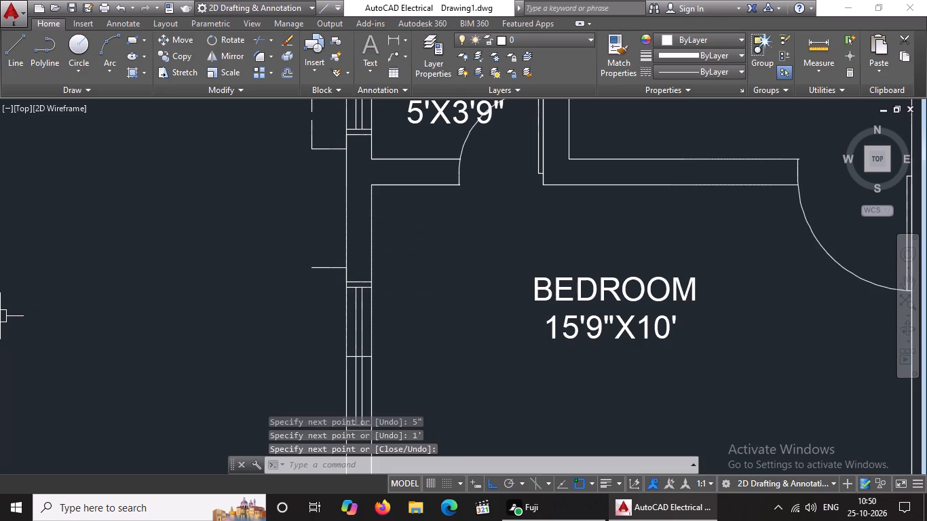
Draw a line from the same bedroom window's lower outer corner, 5" down, 1' outward, and up to the upper projection's end.
{"action": "left_click", "coordinate": [15, 45]}
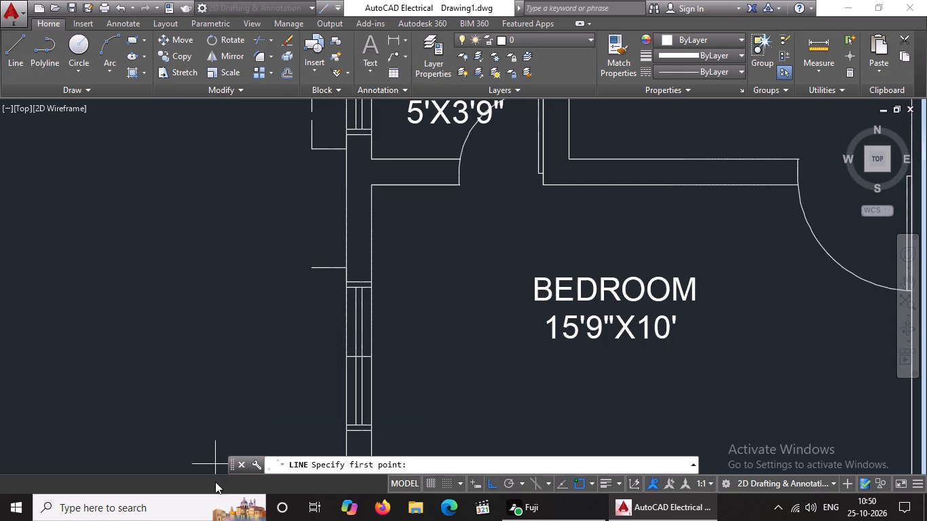
{"action": "scroll", "coordinate": [411, 314], "scroll_direction": "down", "scroll_amount": 2}
{"action": "scroll", "coordinate": [399, 364], "scroll_direction": "up", "scroll_amount": 2}
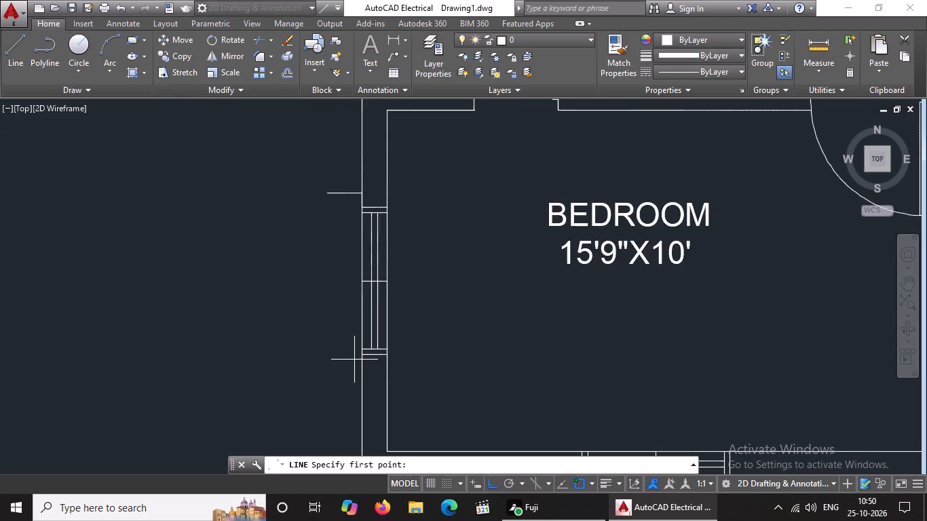
{"action": "scroll", "coordinate": [351, 359], "scroll_direction": "up", "scroll_amount": 2}
{"action": "left_click_drag", "start_coordinate": [379, 355], "coordinate": [374, 380]}
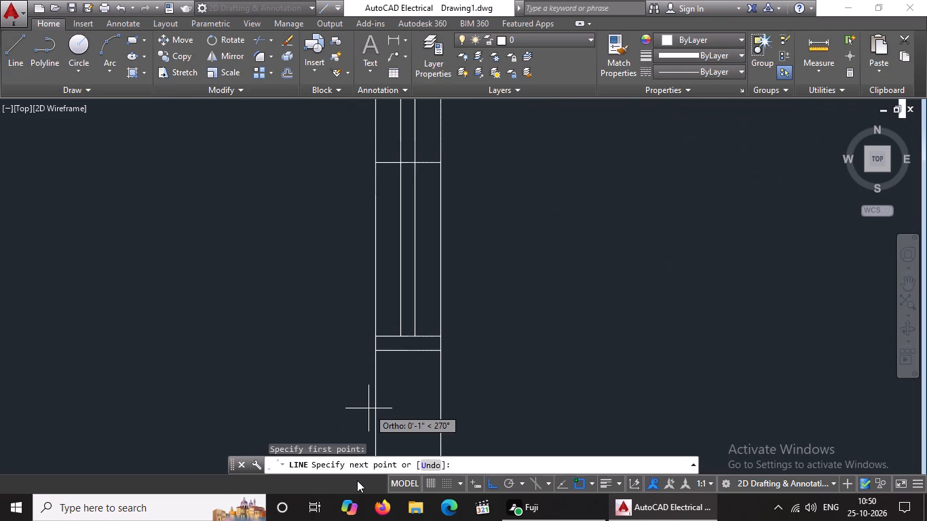
{"action": "key", "text": "5"}
{"action": "key", "text": "shift+quotedbl"}
{"action": "key", "text": "Return"}
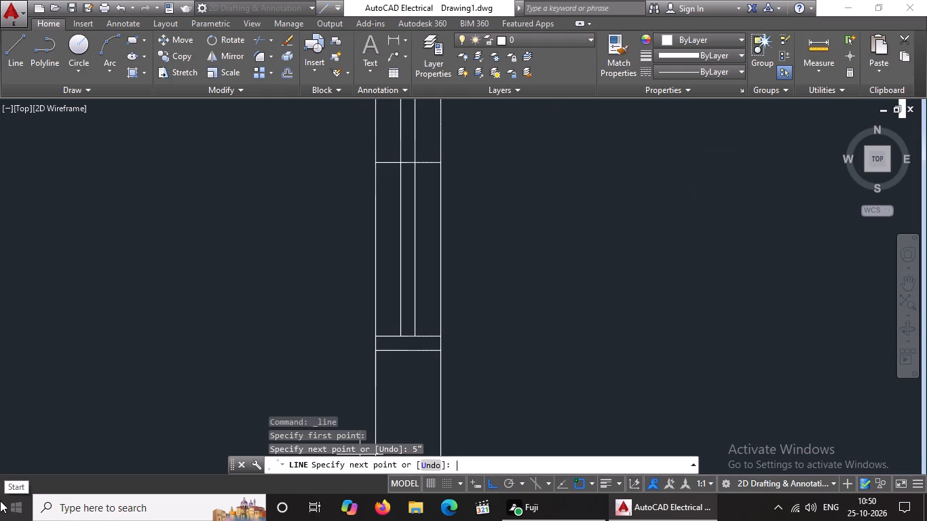
{"action": "scroll", "coordinate": [0, 501], "scroll_direction": "up", "scroll_amount": 1}
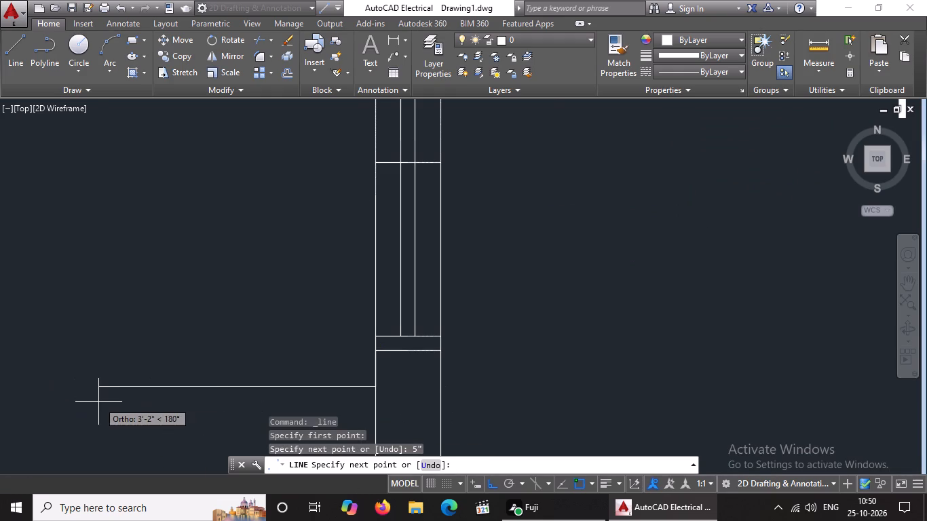
{"action": "type", "text": "1'"}
{"action": "key", "text": "Return"}
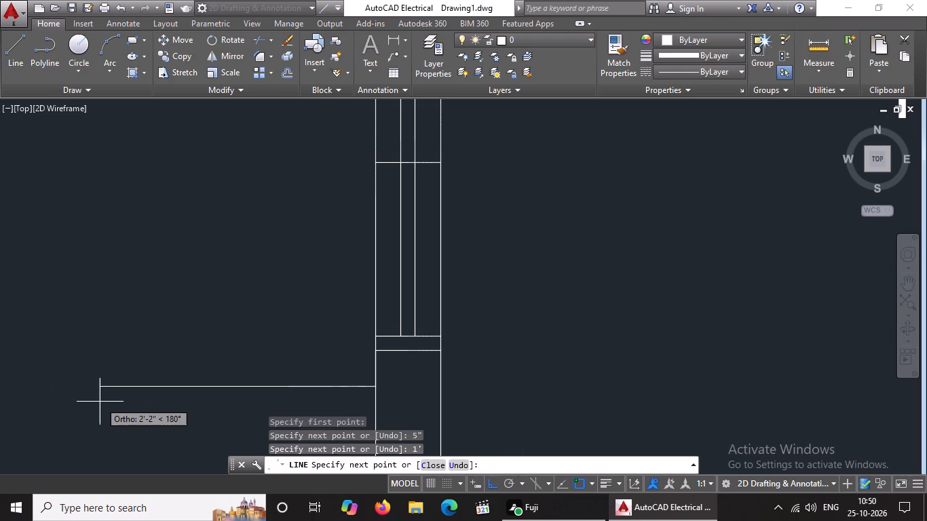
{"action": "scroll", "coordinate": [334, 172], "scroll_direction": "down", "scroll_amount": 1}
{"action": "middle_click_drag", "start_coordinate": [335, 184], "coordinate": [335, 212]}
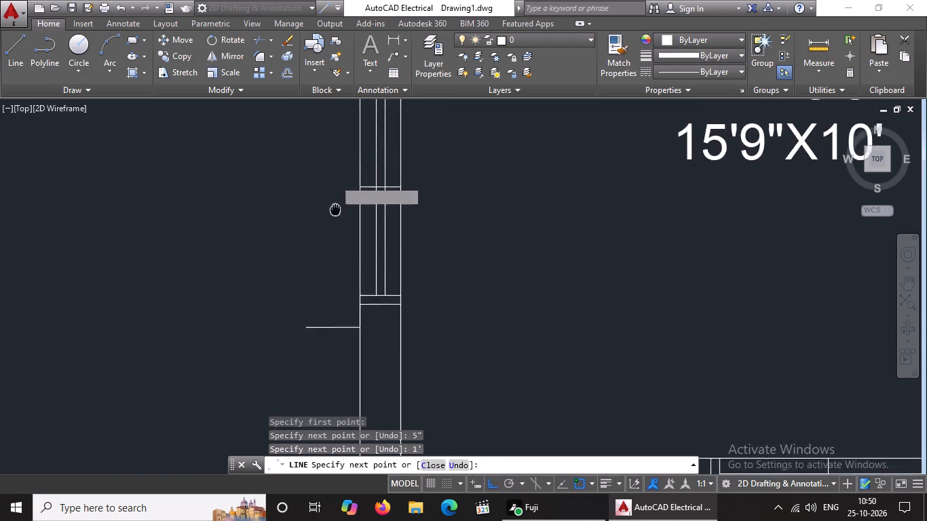
{"action": "middle_click_drag", "start_coordinate": [335, 212], "coordinate": [341, 305]}
{"action": "left_click", "coordinate": [313, 141]}
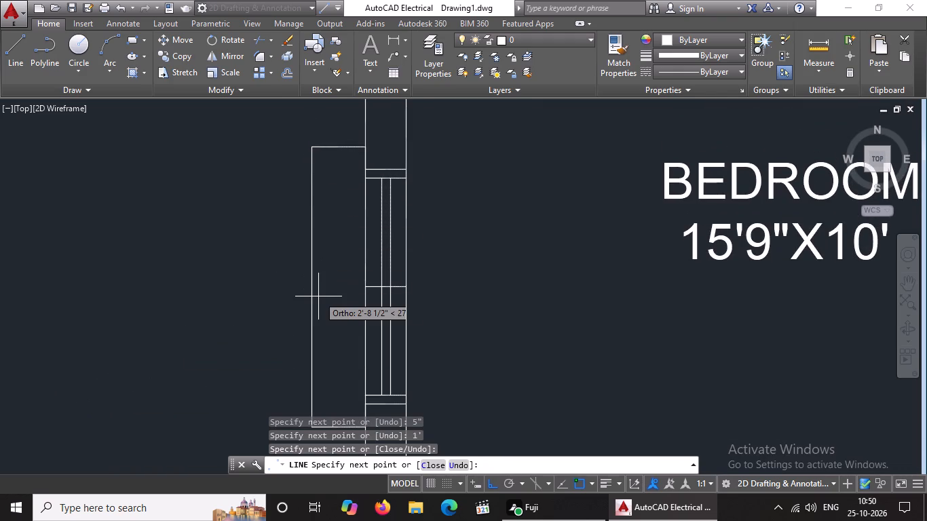
{"action": "key", "text": "Escape"}
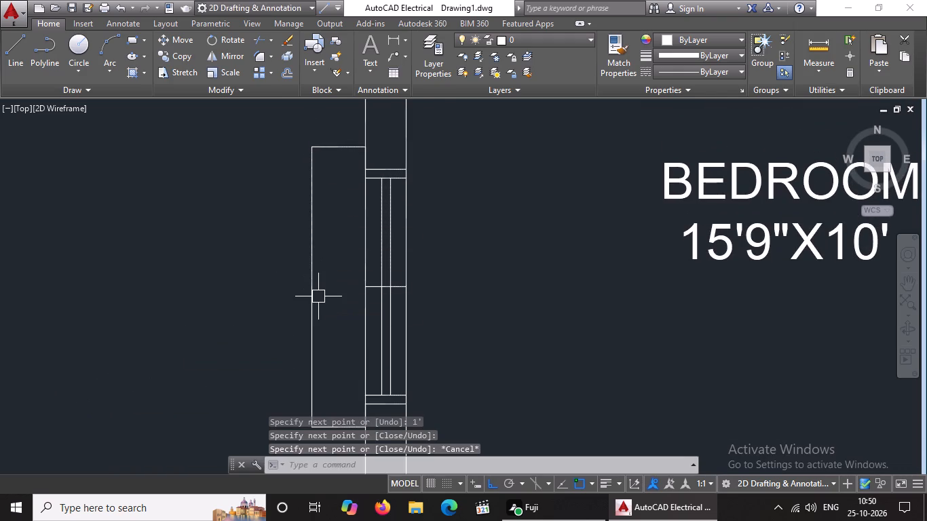
Change the linetype of the outer and lower projection lines outside the 15'9"X10' bedroom's side-wall window to the dashed ACAD_ISO02W100.
{"action": "scroll", "coordinate": [321, 296], "scroll_direction": "down", "scroll_amount": 3}
{"action": "middle_click_drag", "start_coordinate": [349, 341], "coordinate": [352, 294]}
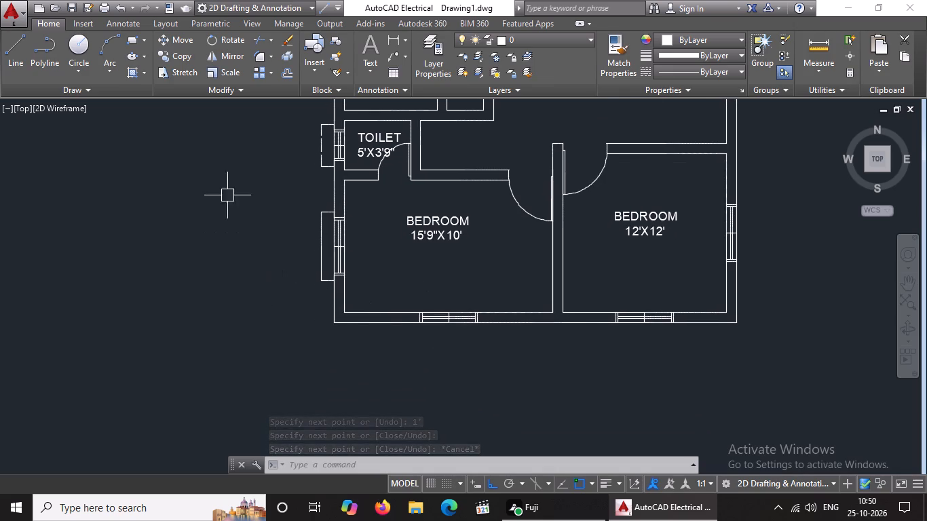
{"action": "scroll", "coordinate": [335, 218], "scroll_direction": "up", "scroll_amount": 3}
{"action": "left_click", "coordinate": [246, 170]}
{"action": "scroll", "coordinate": [276, 206], "scroll_direction": "down", "scroll_amount": 3}
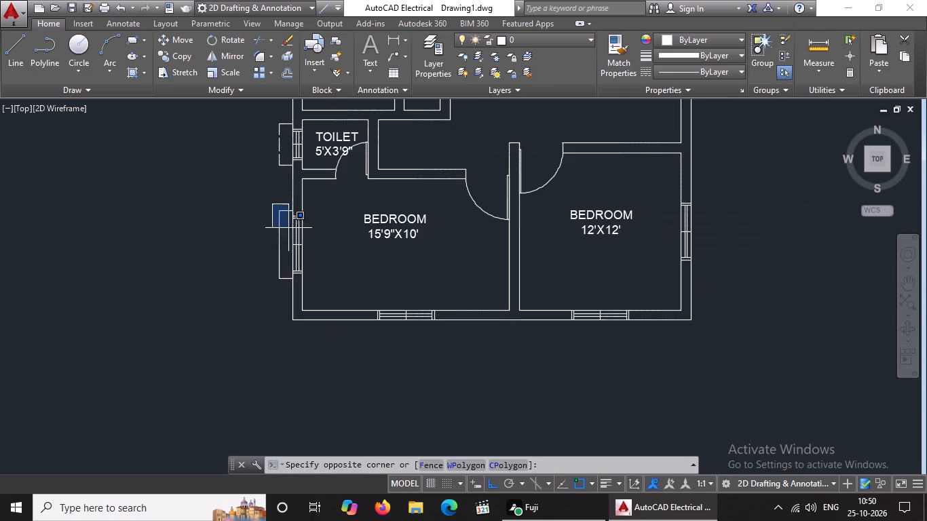
{"action": "scroll", "coordinate": [291, 279], "scroll_direction": "up", "scroll_amount": 3}
{"action": "left_click", "coordinate": [297, 285]}
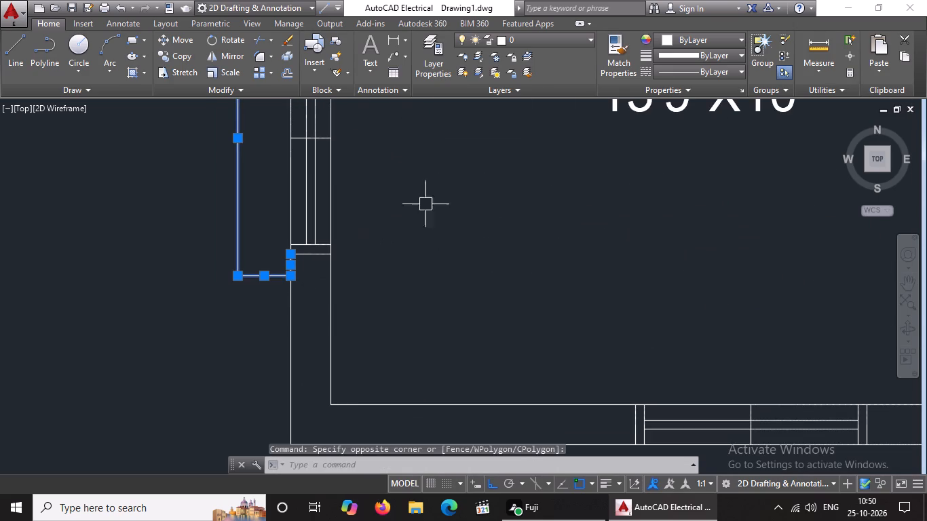
{"action": "left_click", "coordinate": [713, 71]}
{"action": "left_click", "coordinate": [692, 123]}
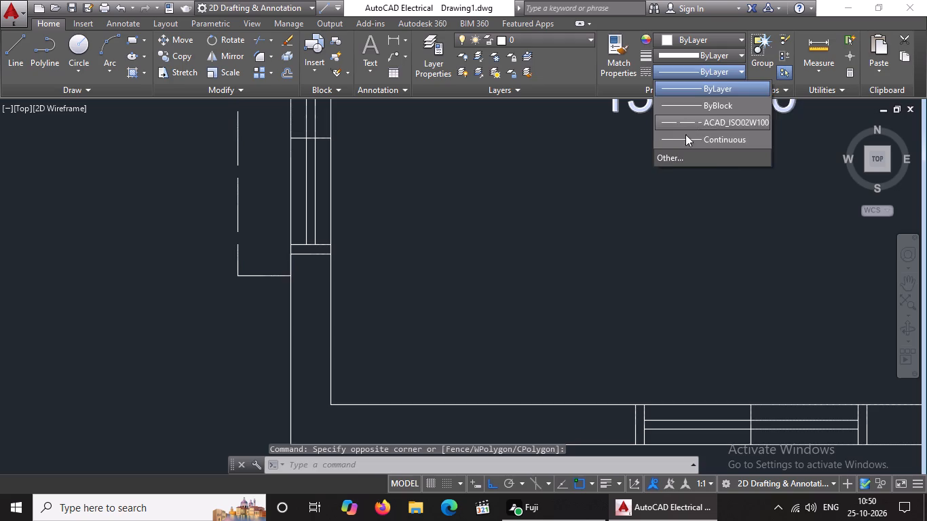
Set the linetype scale of the selected projection lines outside the 15'9"X10' bedroom's side-wall window to 2.
{"action": "scroll", "coordinate": [490, 272], "scroll_direction": "down", "scroll_amount": 3}
{"action": "right_click", "coordinate": [493, 271]}
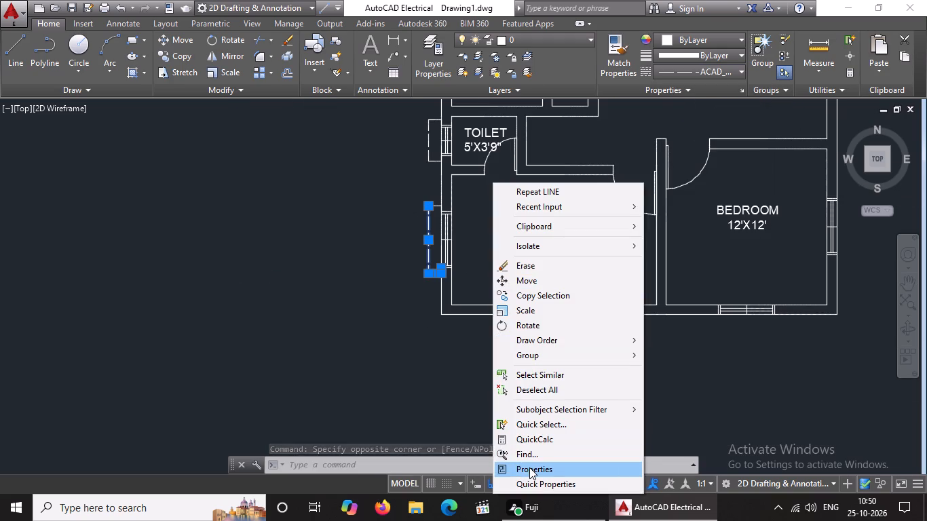
{"action": "left_click", "coordinate": [530, 469]}
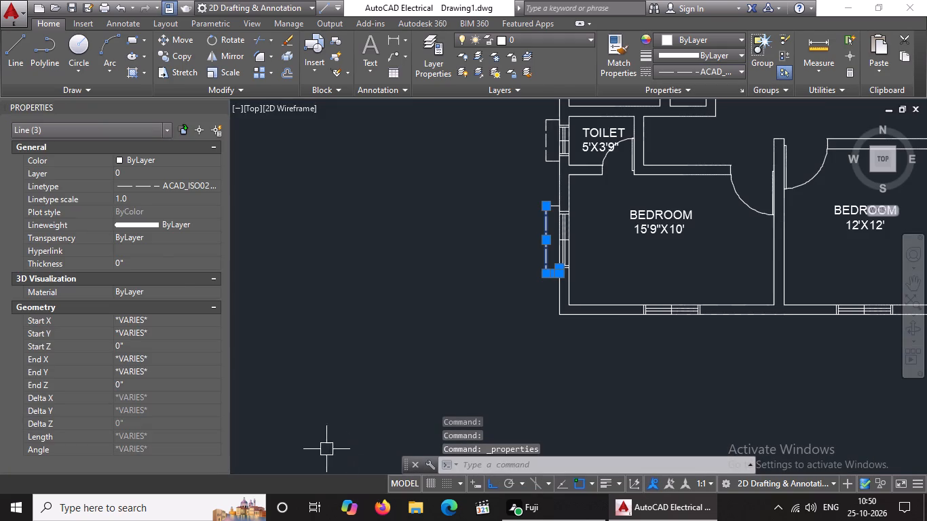
{"action": "left_click", "coordinate": [138, 198]}
{"action": "key", "text": "BackSpace"}
{"action": "key", "text": "BackSpace"}
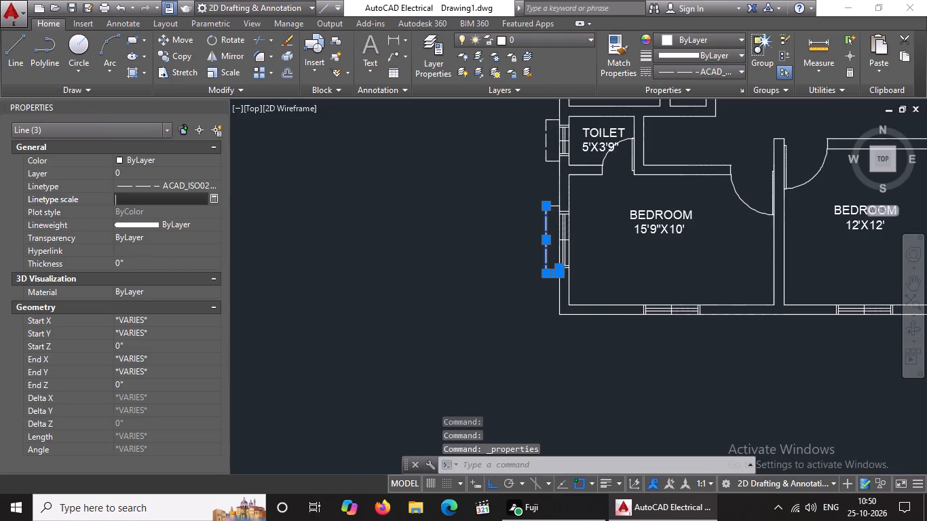
{"action": "key", "text": "BackSpace"}
{"action": "key", "text": "BackSpace"}
{"action": "key", "text": "2"}
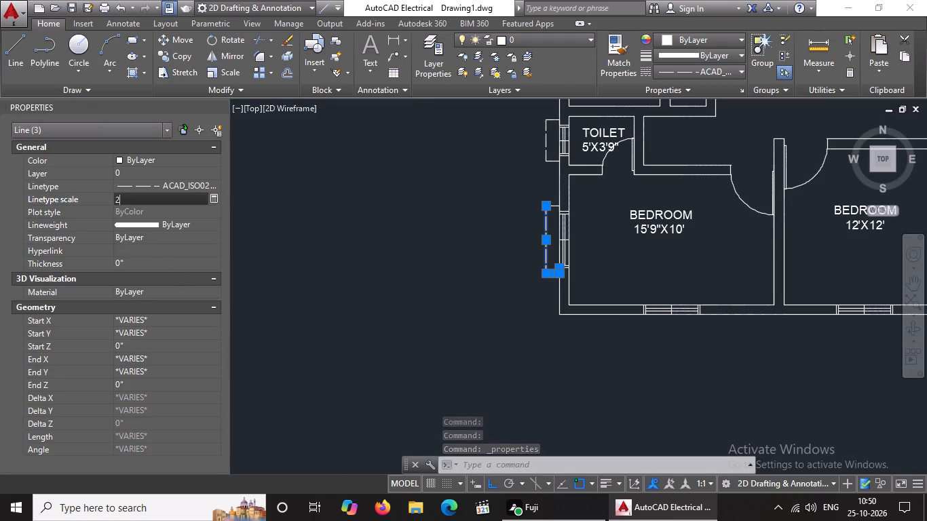
{"action": "key", "text": "Return"}
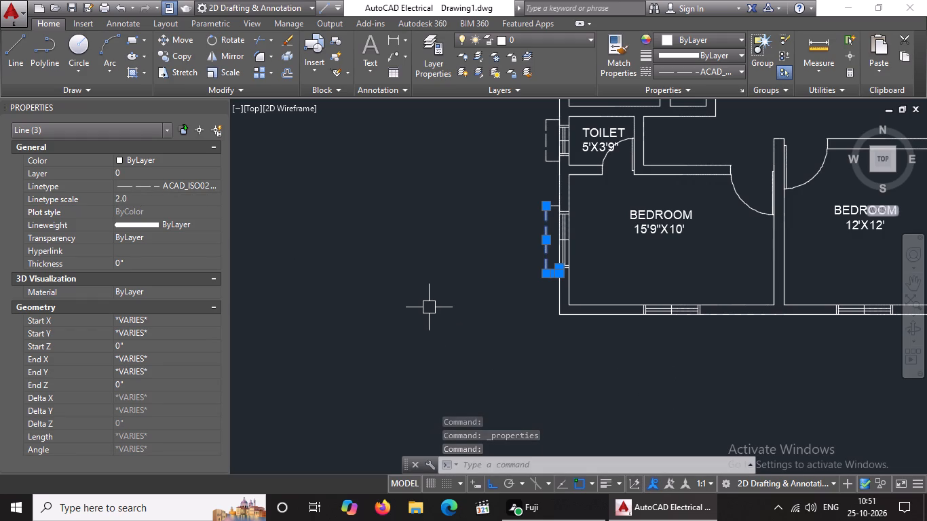
{"action": "key", "text": "Escape"}
{"action": "key", "text": "Escape"}
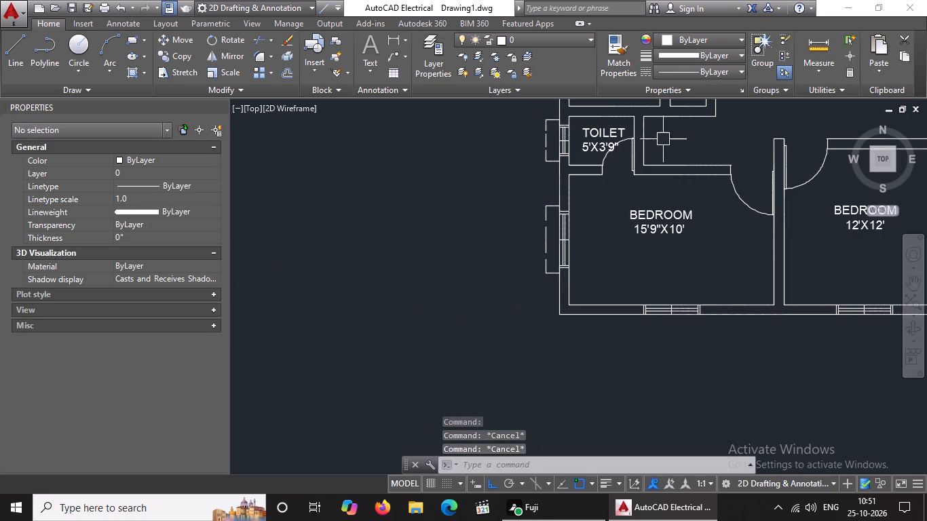
Draw a line from the left outer corner of the 15'9"X10' bedroom's bottom-wall window, 5" left along the wall and 1' outward.
{"action": "middle_click_drag", "start_coordinate": [619, 205], "coordinate": [444, 208]}
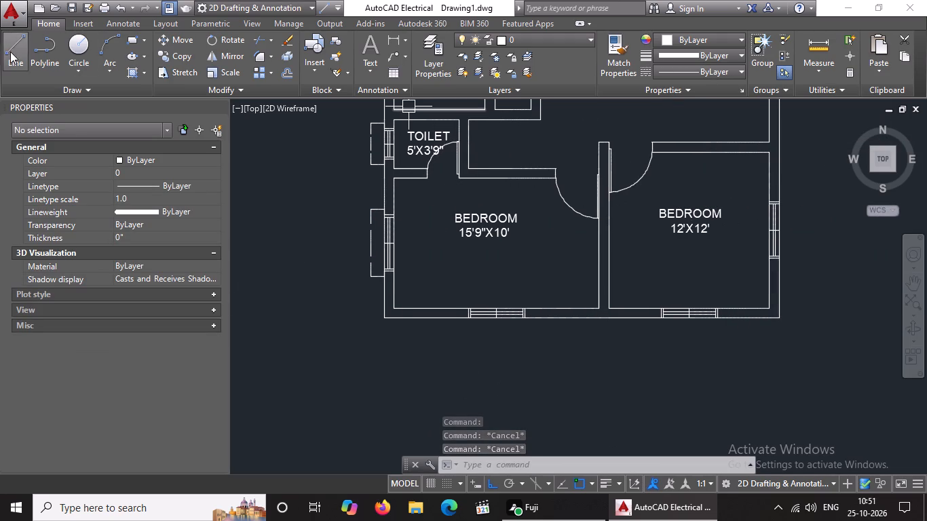
{"action": "left_click", "coordinate": [11, 52]}
{"action": "scroll", "coordinate": [457, 341], "scroll_direction": "up", "scroll_amount": 2}
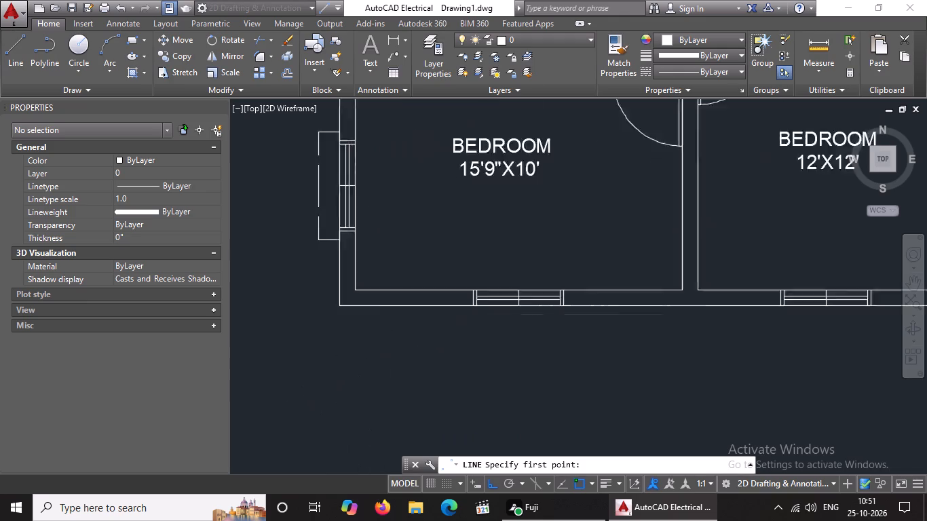
{"action": "scroll", "coordinate": [457, 341], "scroll_direction": "up", "scroll_amount": 1}
{"action": "left_click_drag", "start_coordinate": [489, 252], "coordinate": [474, 269]}
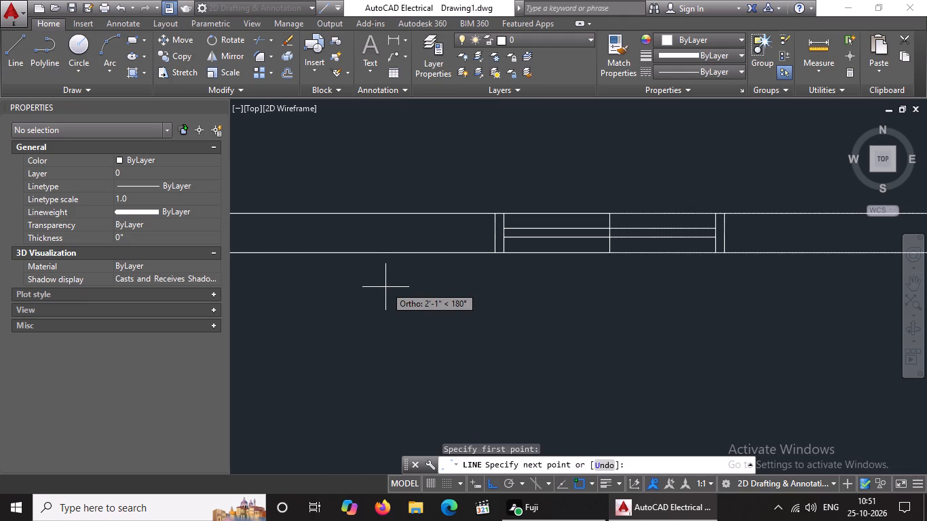
{"action": "type", "text": "5\""}
{"action": "key", "text": "Return"}
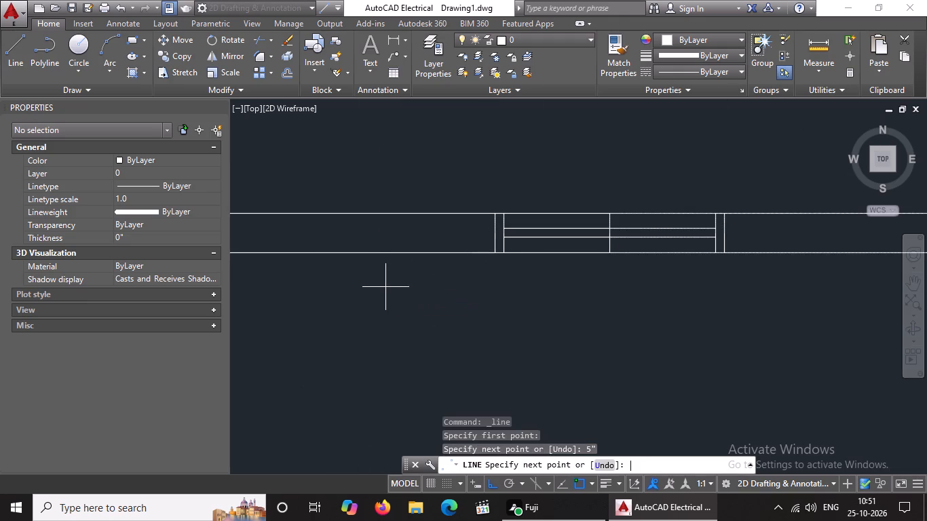
{"action": "type", "text": "1'"}
{"action": "key", "text": "Return"}
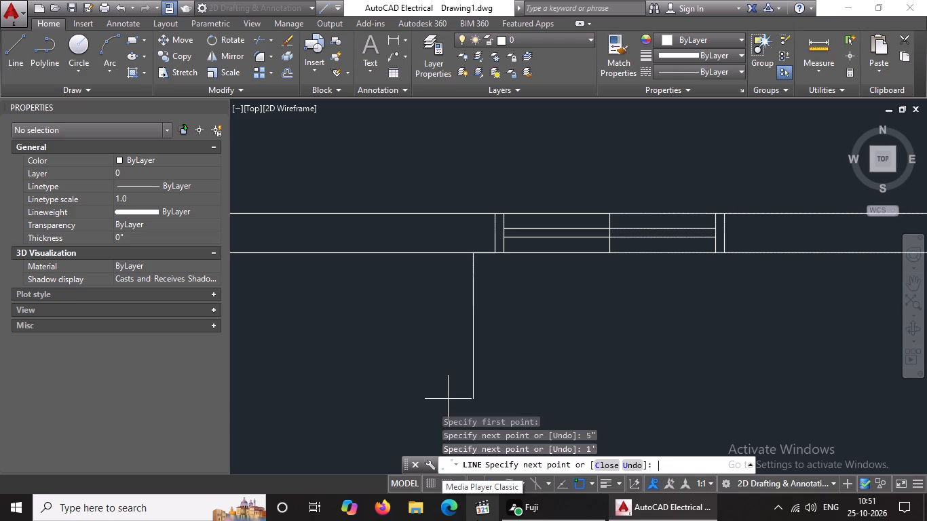
{"action": "key", "text": "Return"}
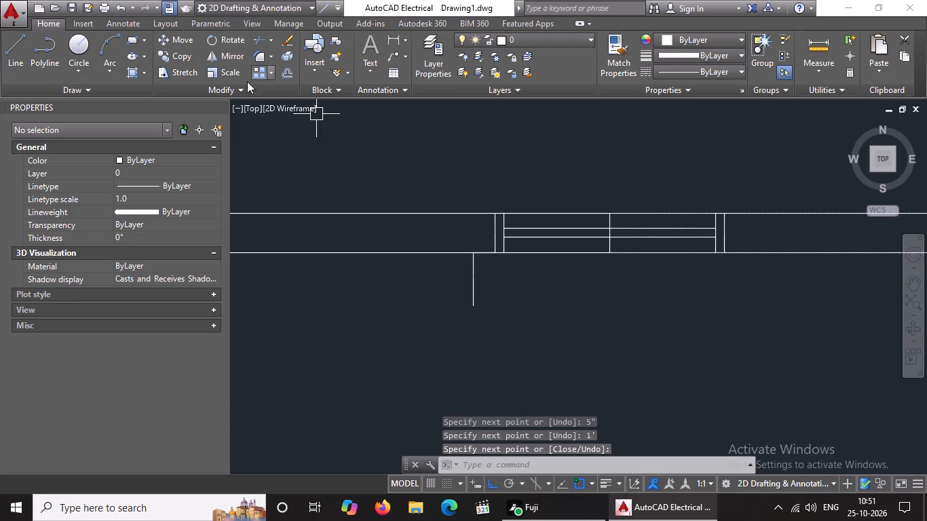
Draw a line from the same window's right outer corner, 5" right, 1' outward, and back to the left projection's end.
{"action": "left_click", "coordinate": [13, 51]}
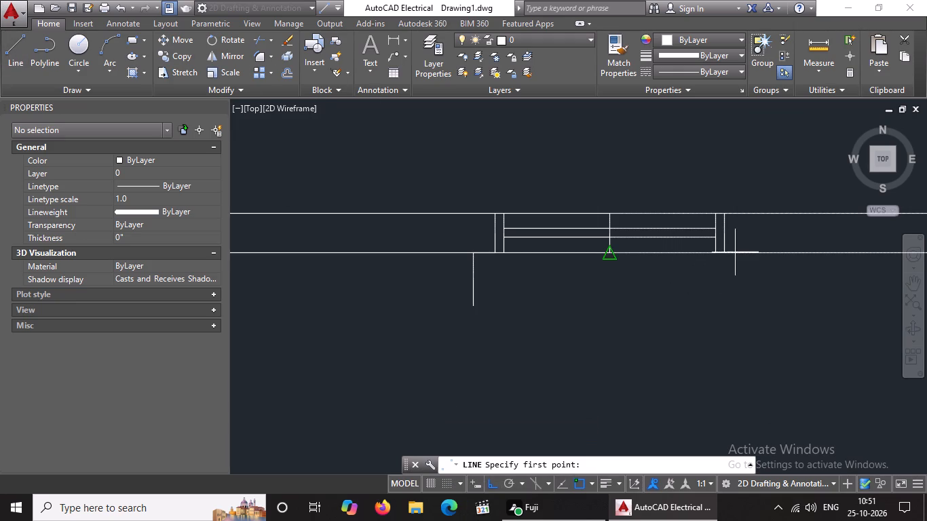
{"action": "left_click_drag", "start_coordinate": [723, 253], "coordinate": [788, 251]}
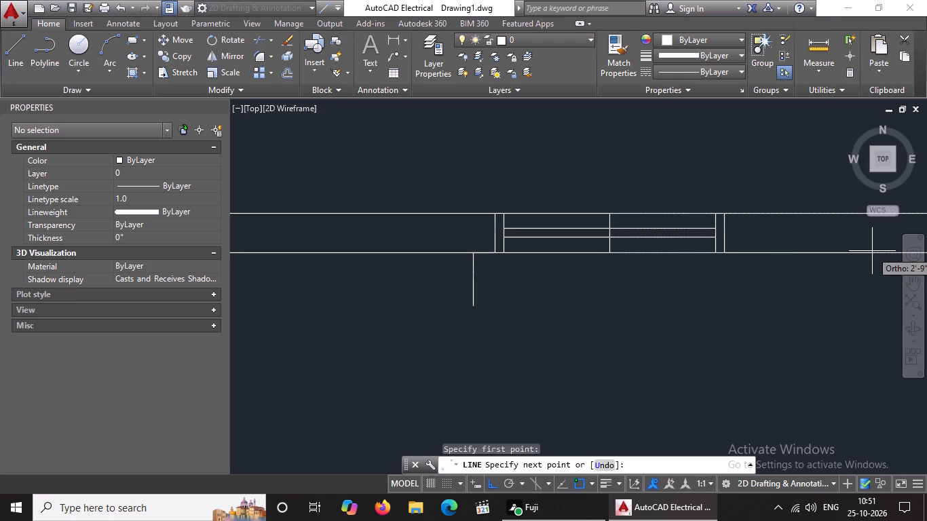
{"action": "key", "text": "5"}
{"action": "key", "text": "shift+quotedbl"}
{"action": "key", "text": "Return"}
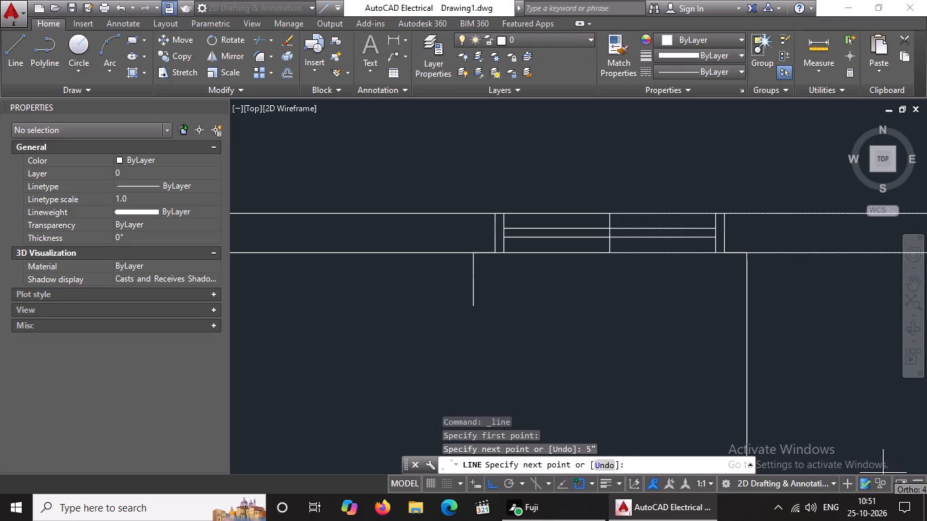
{"action": "type", "text": "1'"}
{"action": "key", "text": "Return"}
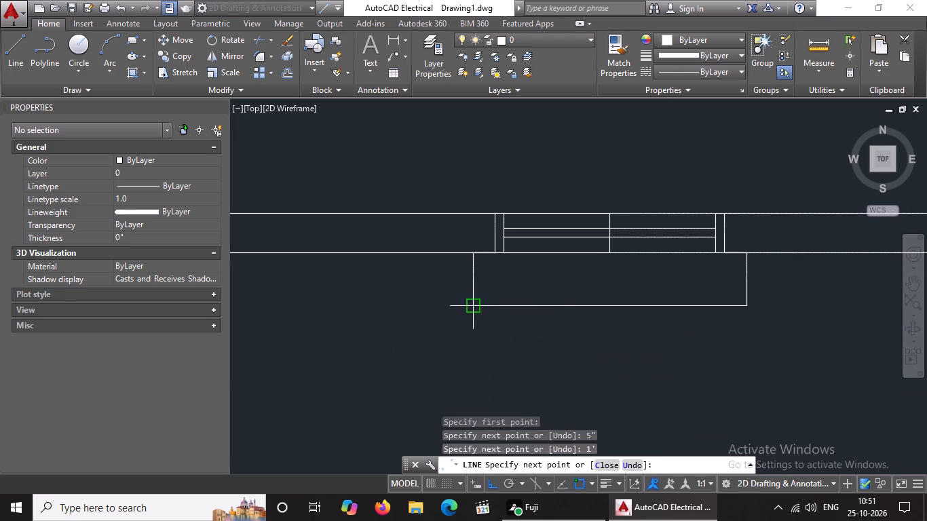
{"action": "left_click_drag", "start_coordinate": [474, 304], "coordinate": [493, 359]}
{"action": "key", "text": "Escape"}
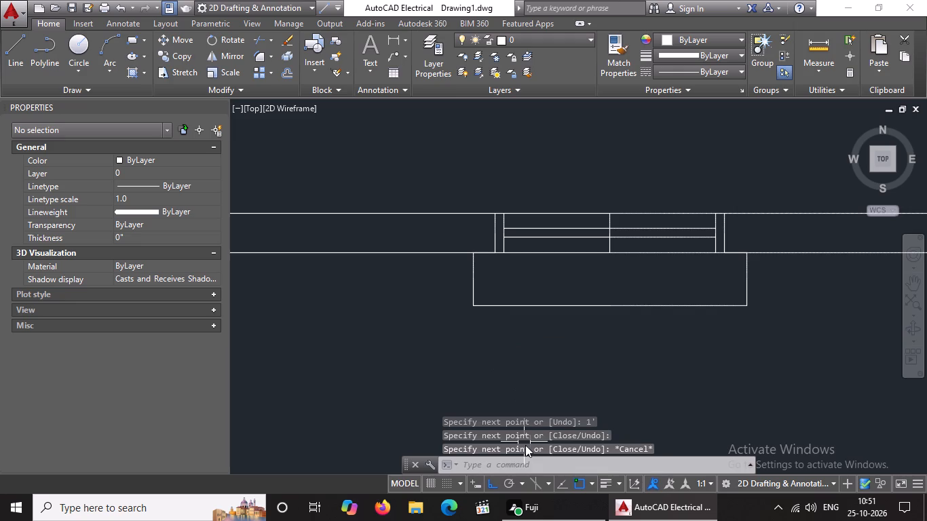
Change the linetype of the projection outline outside the 15'9"X10' bedroom's bottom-wall window to the dashed ACAD_ISO02W100.
{"action": "scroll", "coordinate": [525, 428], "scroll_direction": "down", "scroll_amount": 3}
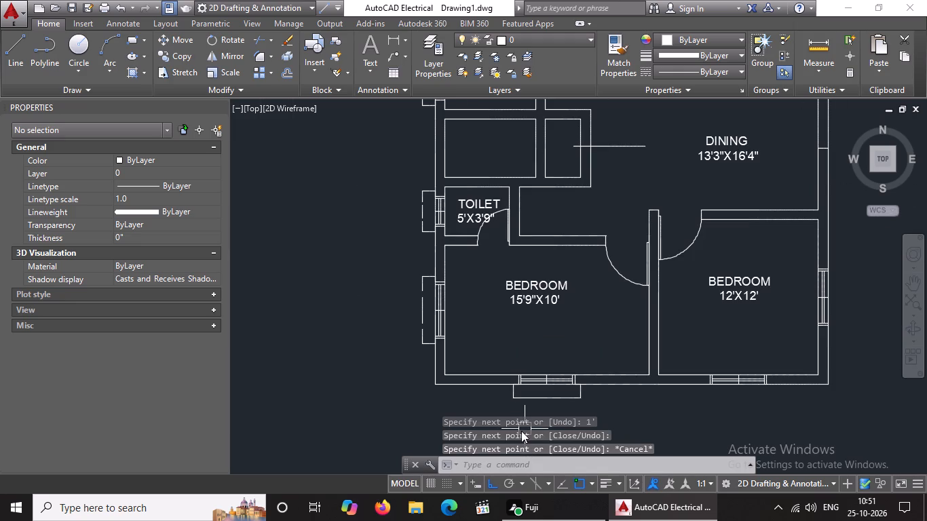
{"action": "middle_click_drag", "start_coordinate": [546, 404], "coordinate": [546, 391]}
{"action": "scroll", "coordinate": [544, 394], "scroll_direction": "up", "scroll_amount": 1}
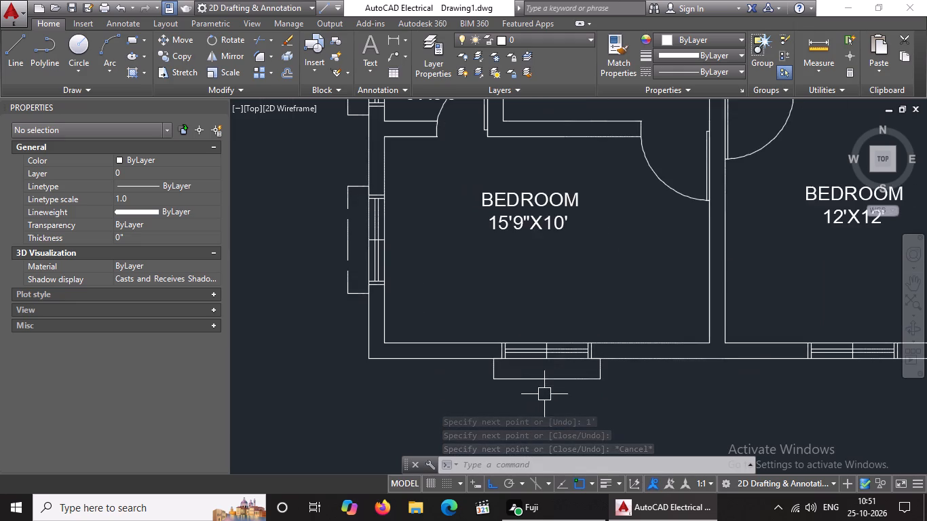
{"action": "scroll", "coordinate": [543, 391], "scroll_direction": "up", "scroll_amount": 3}
{"action": "left_click_drag", "start_coordinate": [308, 242], "coordinate": [326, 260]}
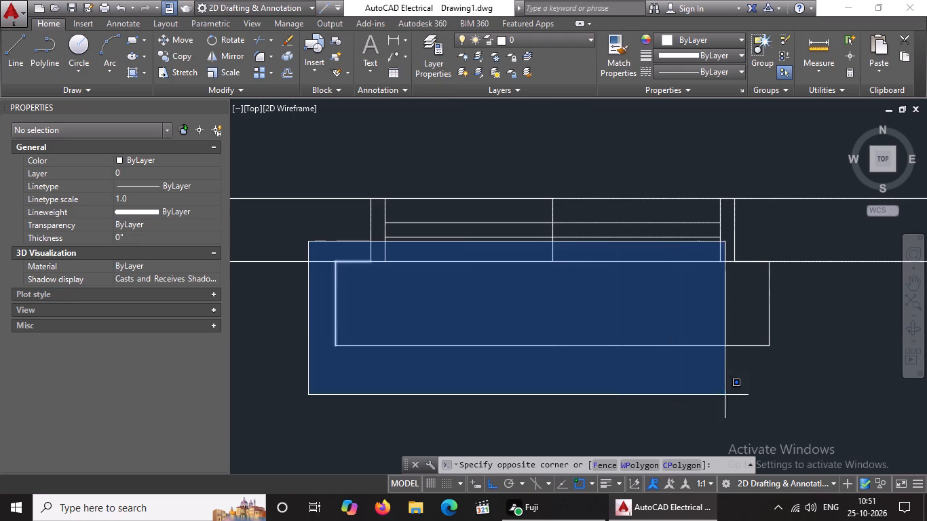
{"action": "left_click", "coordinate": [804, 391]}
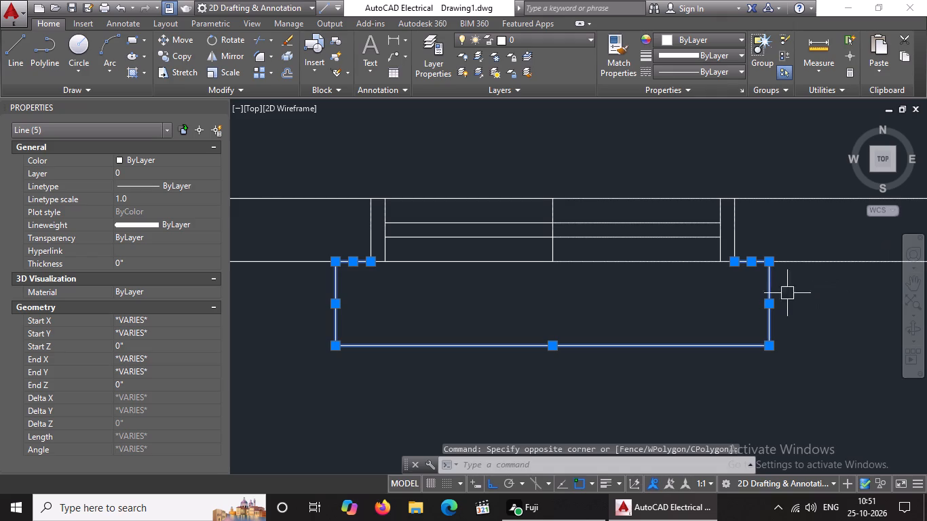
{"action": "left_click", "coordinate": [732, 71]}
{"action": "left_click", "coordinate": [690, 121]}
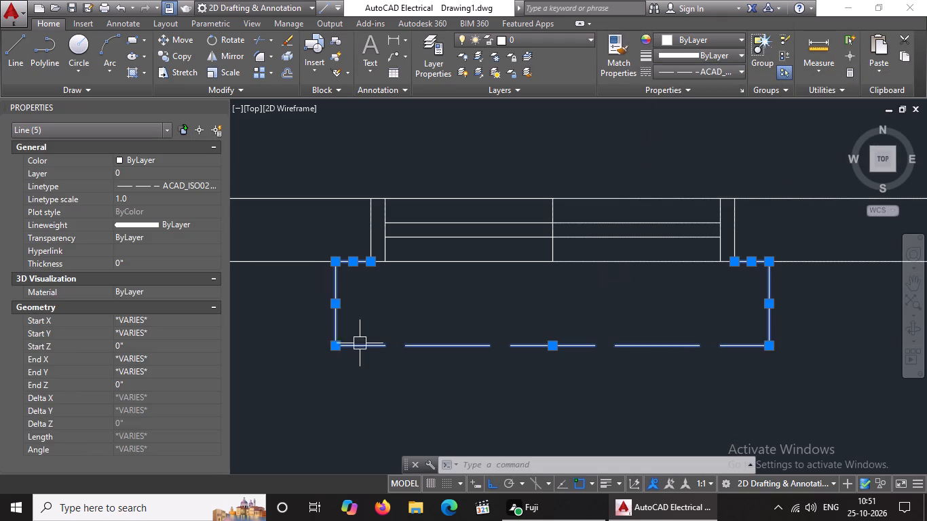
Set the linetype scale of the 15'9"X10' bedroom's bottom-wall window projection outline to 2.
{"action": "left_click", "coordinate": [155, 198]}
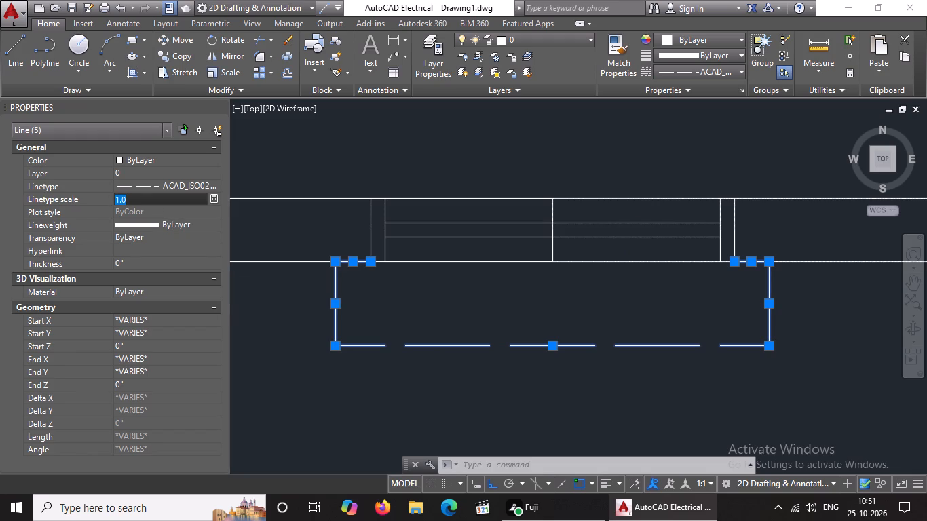
{"action": "key", "text": "BackSpace"}
{"action": "key", "text": "BackSpace"}
{"action": "key", "text": "BackSpace"}
{"action": "key", "text": "2"}
{"action": "key", "text": "Return"}
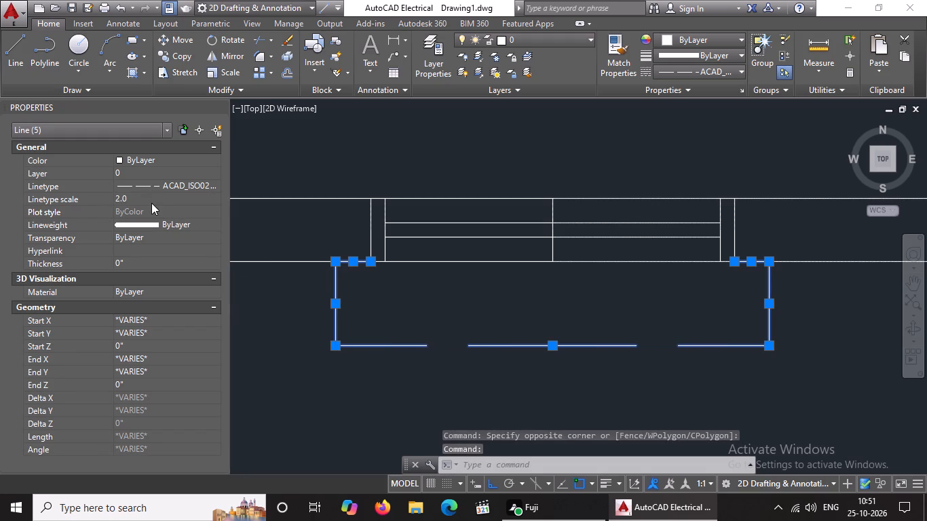
{"action": "scroll", "coordinate": [151, 203], "scroll_direction": "up", "scroll_amount": 1}
{"action": "scroll", "coordinate": [474, 343], "scroll_direction": "down", "scroll_amount": 4}
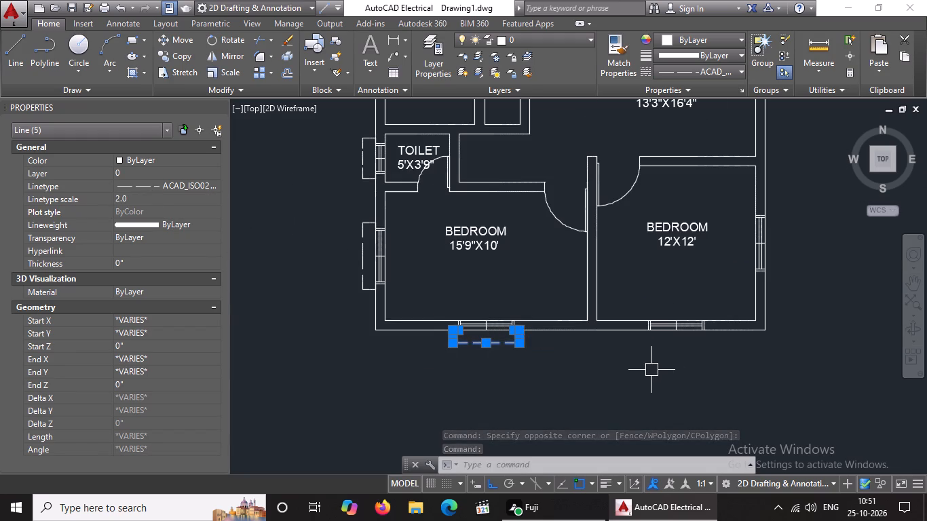
{"action": "key", "text": "Escape"}
{"action": "key", "text": "Escape"}
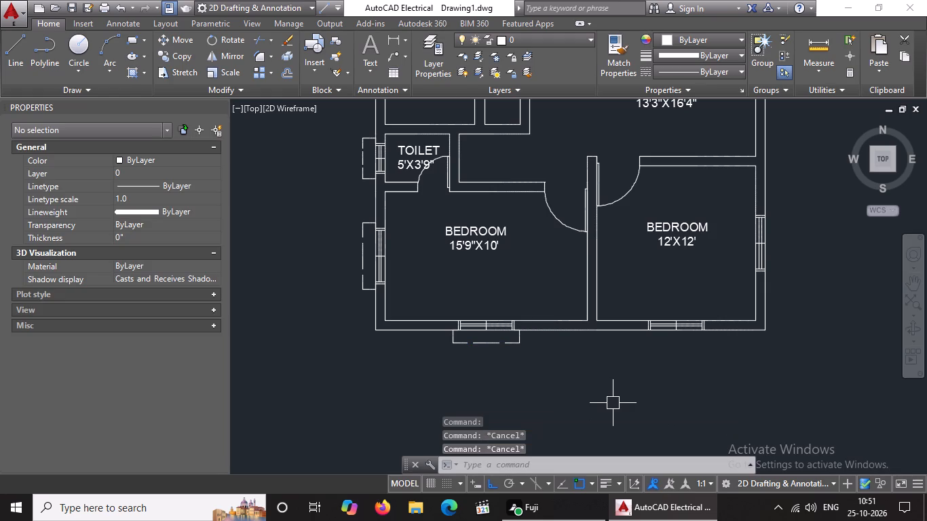
Draw a line from the left outer corner of the 12'X12' bedroom's bottom-wall window, 5" left along the wall and 1' outward.
{"action": "scroll", "coordinate": [706, 327], "scroll_direction": "up", "scroll_amount": 1}
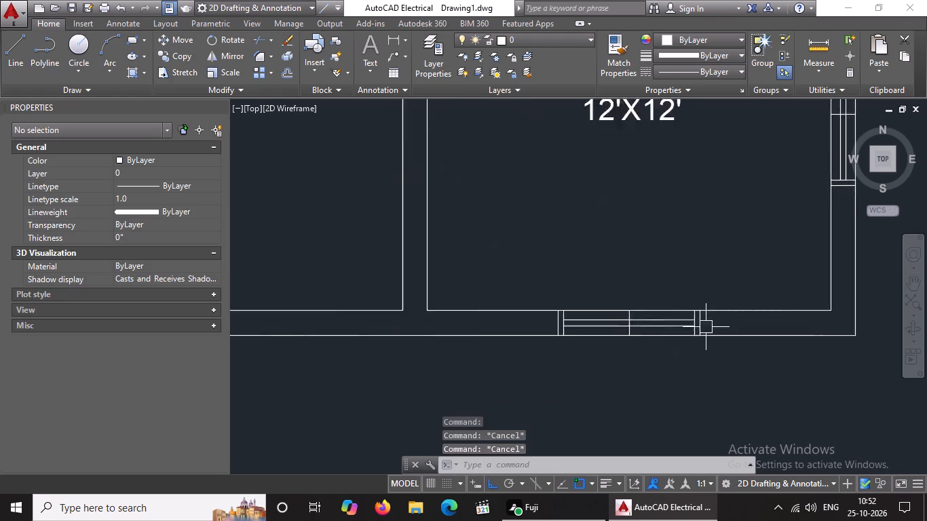
{"action": "scroll", "coordinate": [706, 327], "scroll_direction": "up", "scroll_amount": 2}
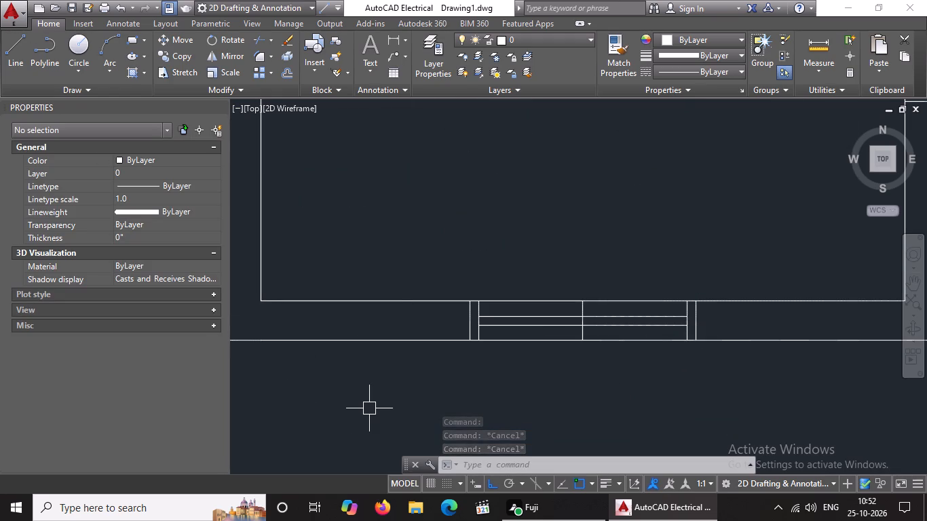
{"action": "key", "text": "l"}
{"action": "key", "text": "Return"}
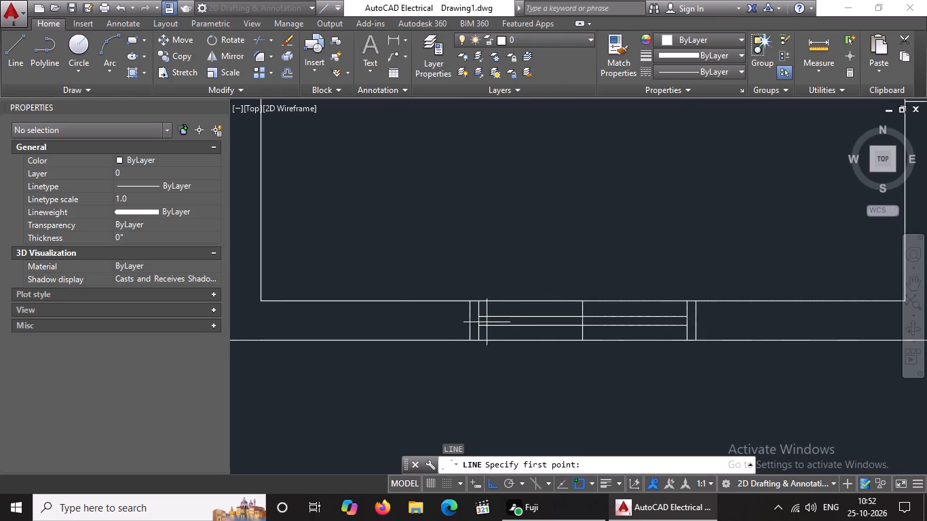
{"action": "left_click_drag", "start_coordinate": [472, 339], "coordinate": [455, 347]}
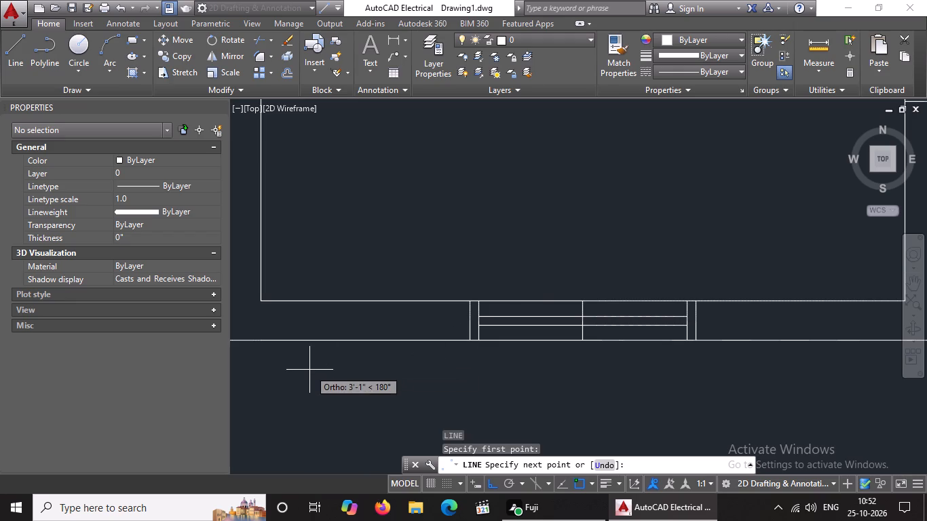
{"action": "key", "text": "5"}
{"action": "key", "text": "shift+quotedbl"}
{"action": "key", "text": "Return"}
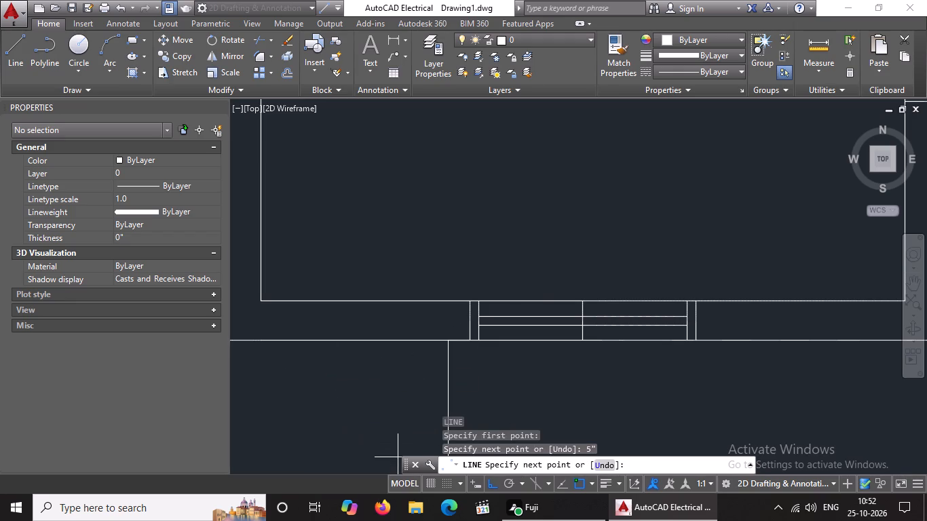
{"action": "type", "text": "1'"}
{"action": "key", "text": "Return"}
{"action": "key", "text": "Return"}
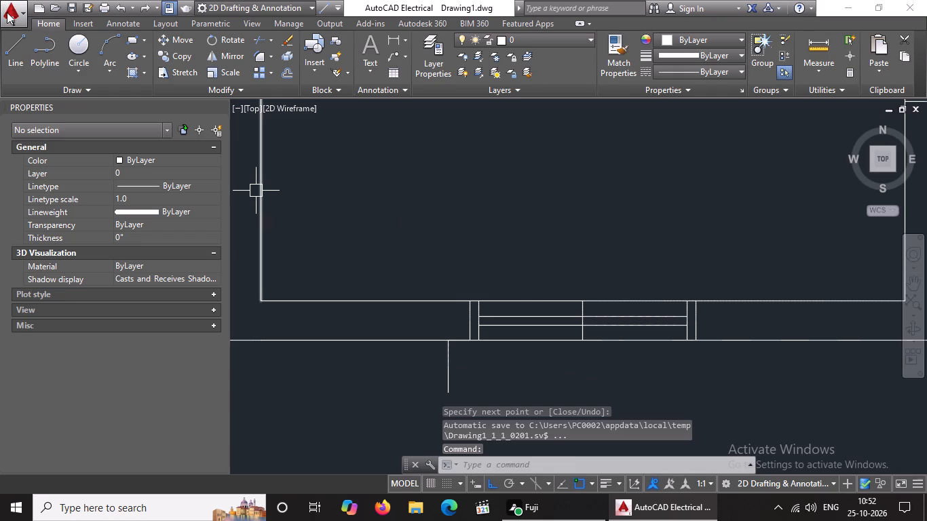
Draw a line from the right outer corner of the 12'X12' bedroom's bottom-wall window, 5" right, 1' outward, and back to the left projection's end.
{"action": "left_click", "coordinate": [22, 42]}
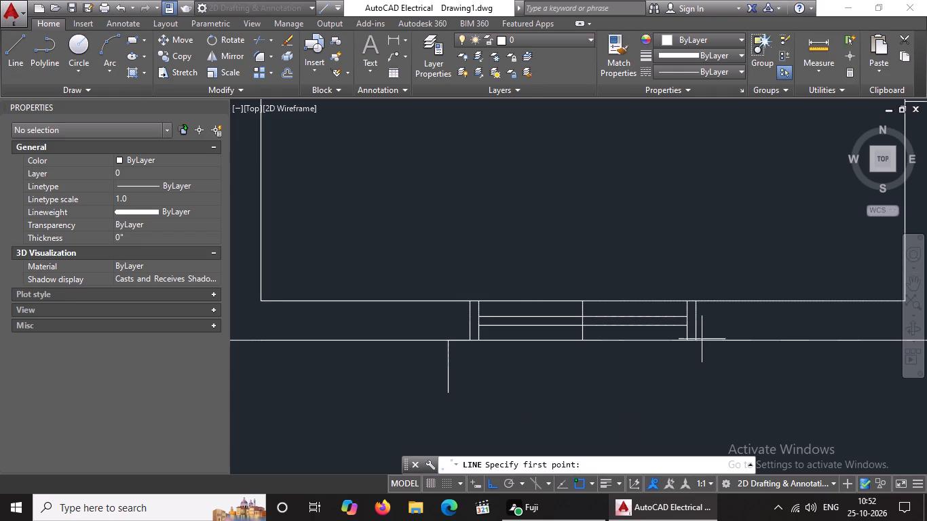
{"action": "left_click_drag", "start_coordinate": [692, 341], "coordinate": [719, 335]}
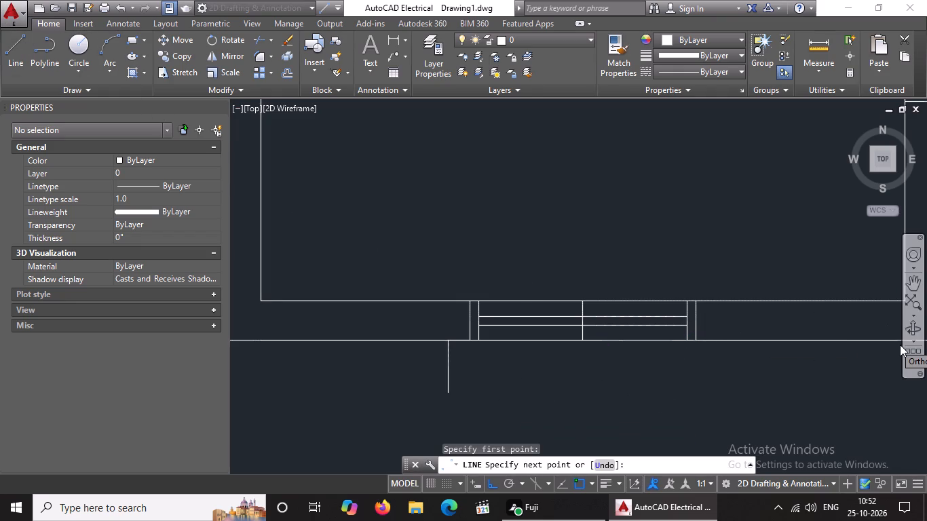
{"action": "key", "text": "5"}
{"action": "key", "text": "shift+quotedbl"}
{"action": "key", "text": "Return"}
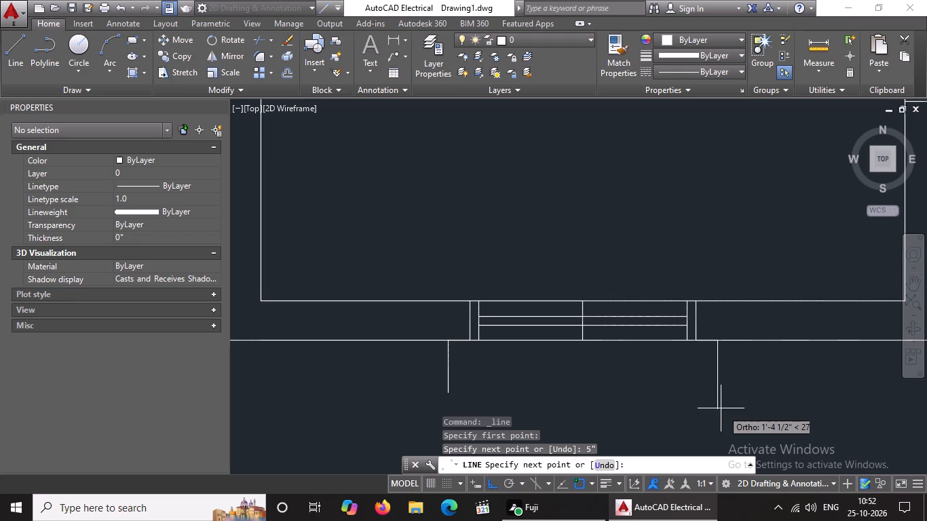
{"action": "type", "text": "1'"}
{"action": "key", "text": "Return"}
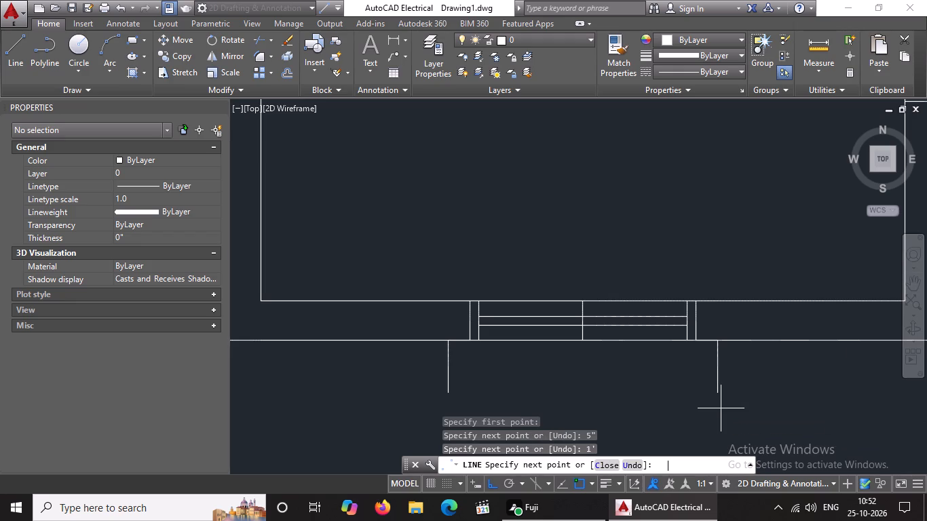
{"action": "left_click", "coordinate": [444, 393]}
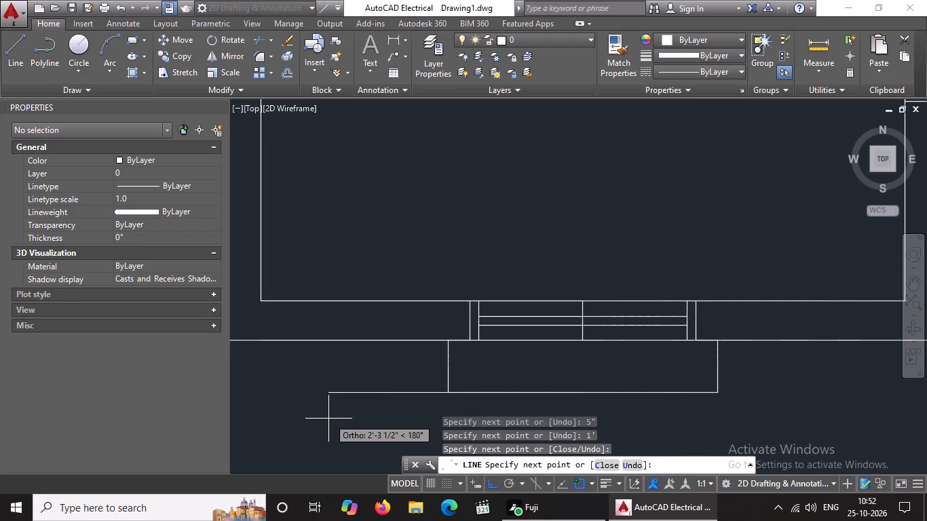
{"action": "key", "text": "Escape"}
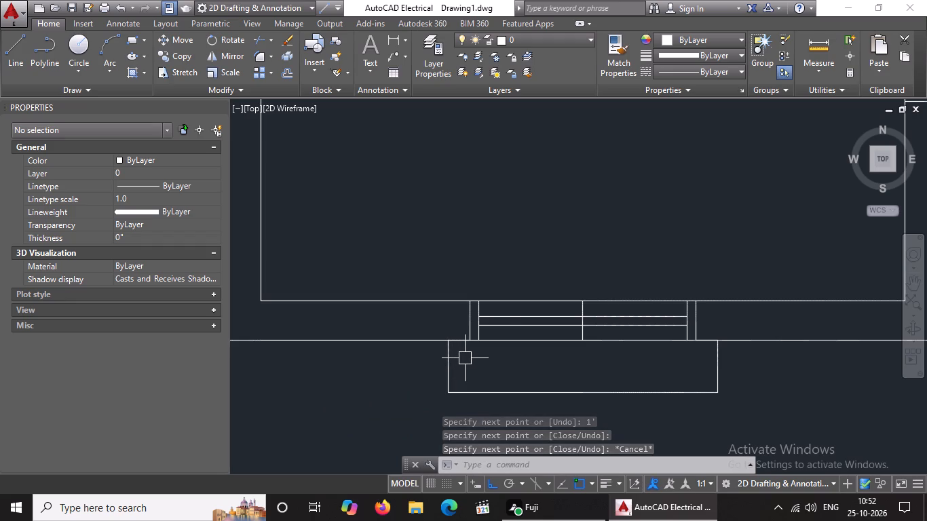
Change the linetype of the projection outline outside the 12'X12' bedroom's bottom-wall window to the dashed ACAD_ISO02W100.
{"action": "scroll", "coordinate": [530, 330], "scroll_direction": "down", "scroll_amount": 4}
{"action": "scroll", "coordinate": [507, 339], "scroll_direction": "up", "scroll_amount": 3}
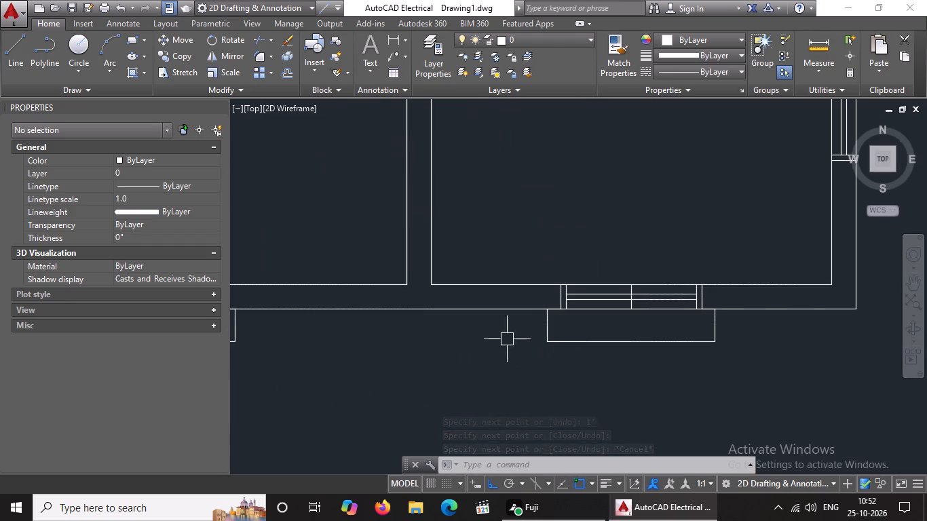
{"action": "scroll", "coordinate": [554, 321], "scroll_direction": "up", "scroll_amount": 2}
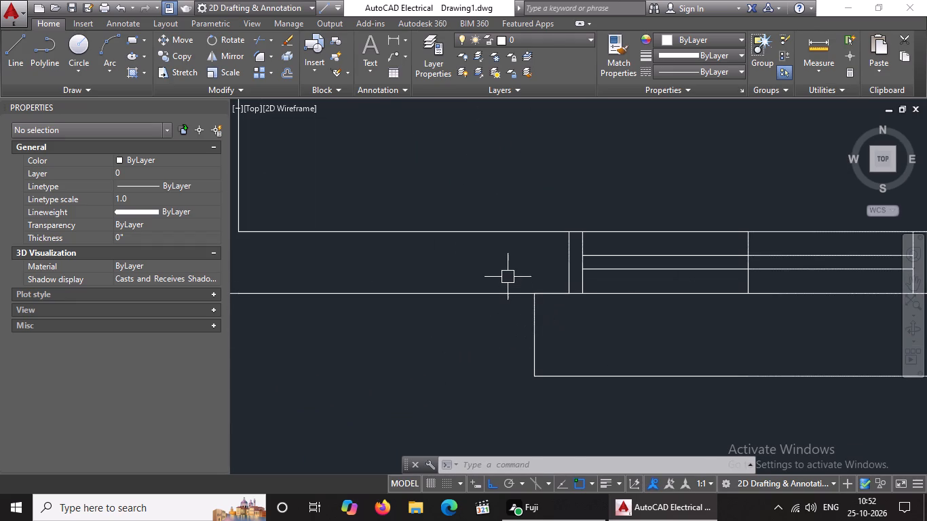
{"action": "left_click", "coordinate": [508, 277]}
{"action": "scroll", "coordinate": [643, 320], "scroll_direction": "down", "scroll_amount": 4}
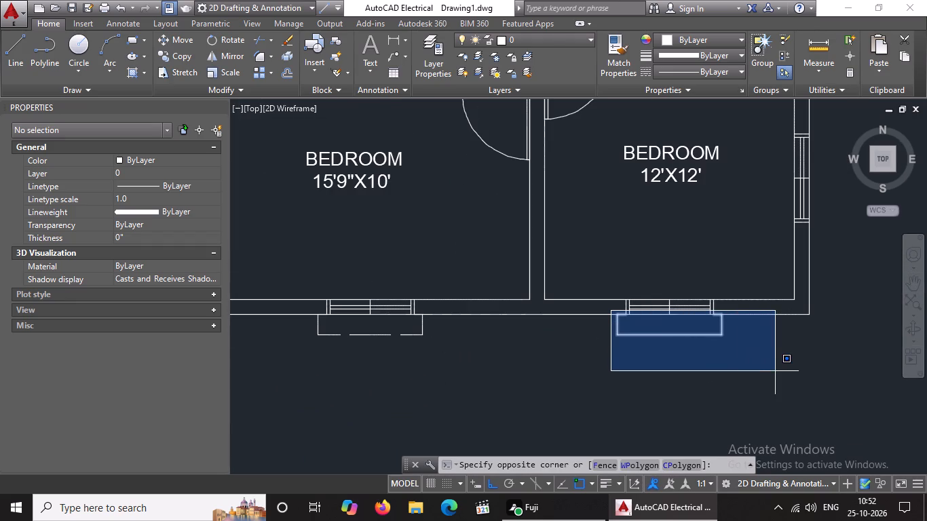
{"action": "left_click", "coordinate": [778, 371]}
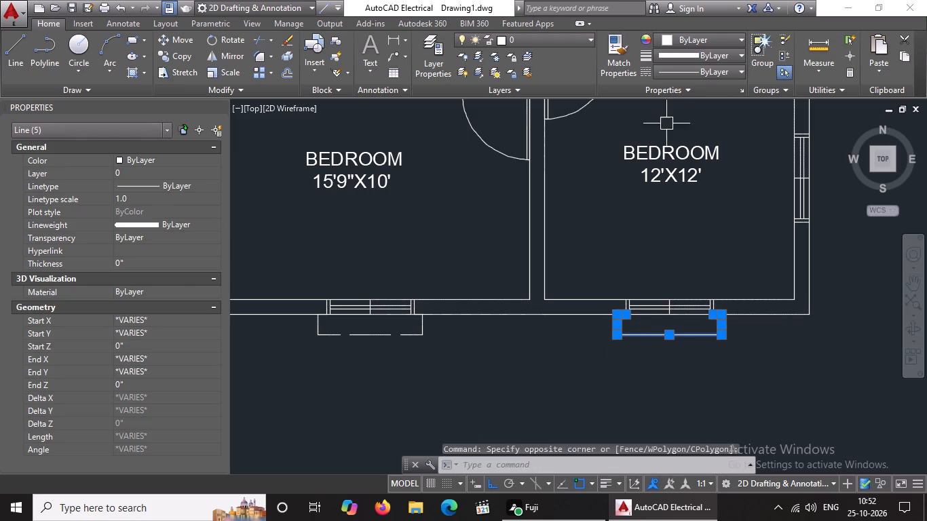
{"action": "left_click", "coordinate": [710, 74]}
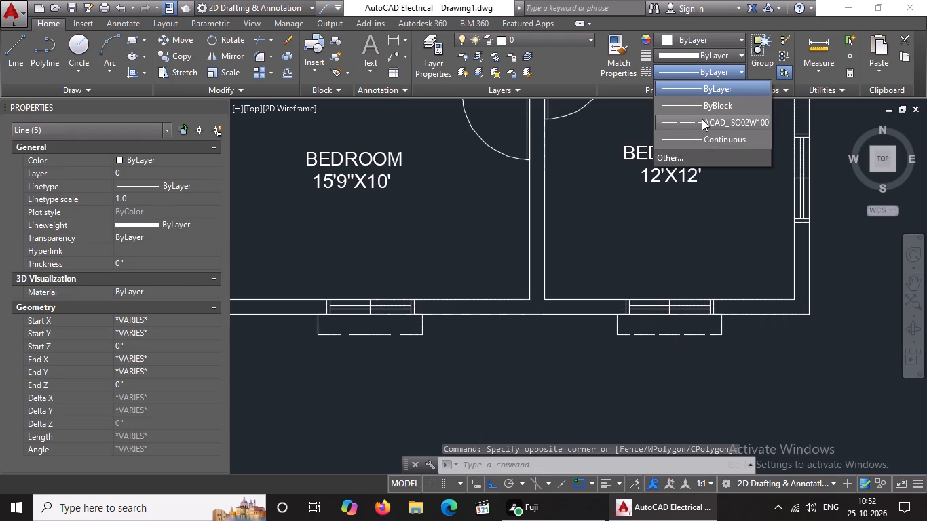
{"action": "left_click", "coordinate": [702, 119]}
Set the linetype scale of the 12'X12' bedroom's bottom-wall window projection outline to 2.
{"action": "left_click", "coordinate": [147, 196]}
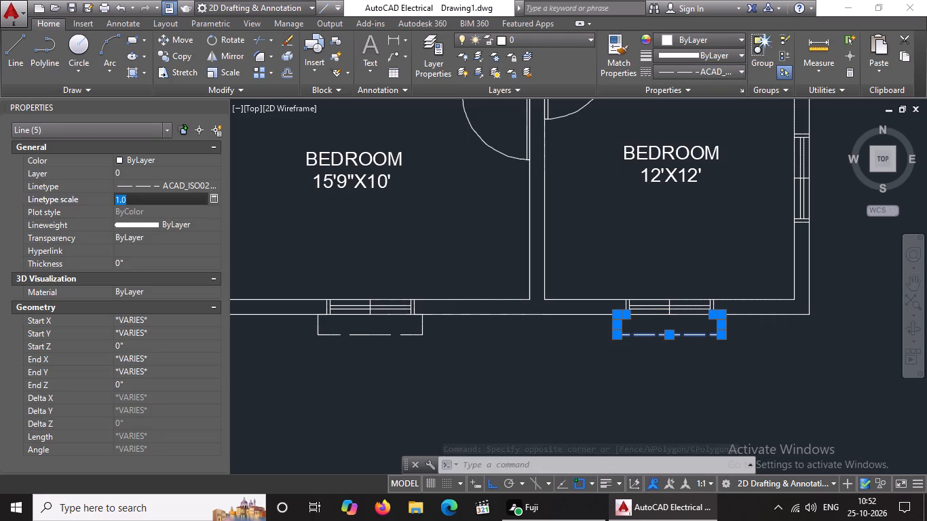
{"action": "key", "text": "BackSpace"}
{"action": "key", "text": "BackSpace"}
{"action": "key", "text": "BackSpace"}
{"action": "key", "text": "2"}
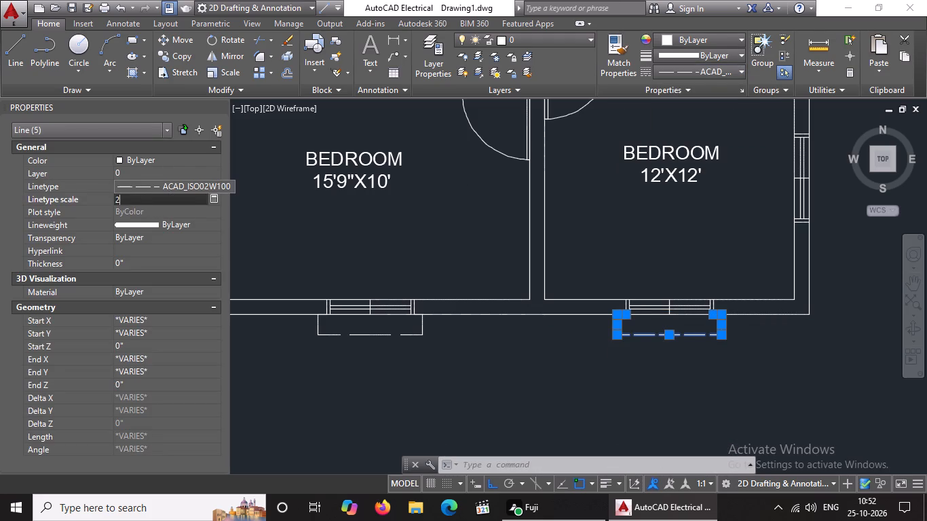
{"action": "key", "text": "Return"}
{"action": "scroll", "coordinate": [635, 306], "scroll_direction": "down", "scroll_amount": 2}
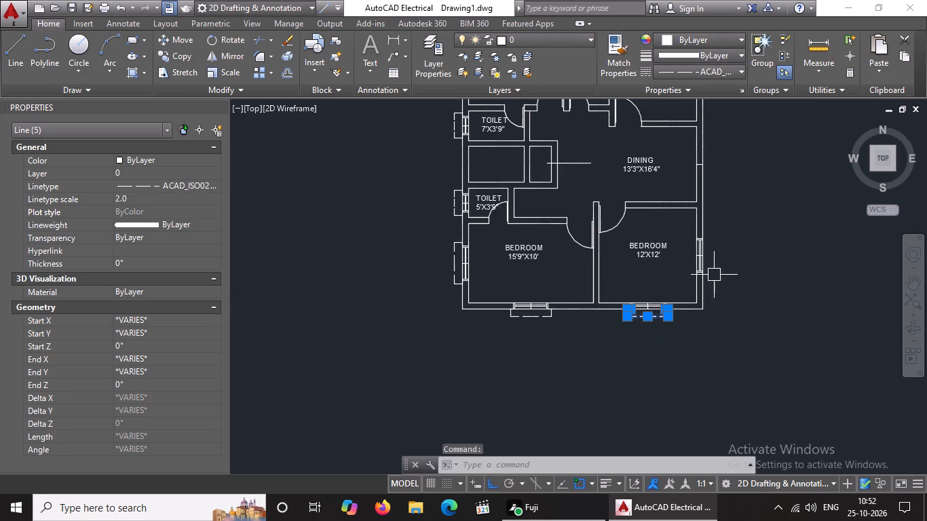
{"action": "scroll", "coordinate": [714, 267], "scroll_direction": "down", "scroll_amount": 1}
{"action": "middle_click_drag", "start_coordinate": [712, 267], "coordinate": [673, 315]}
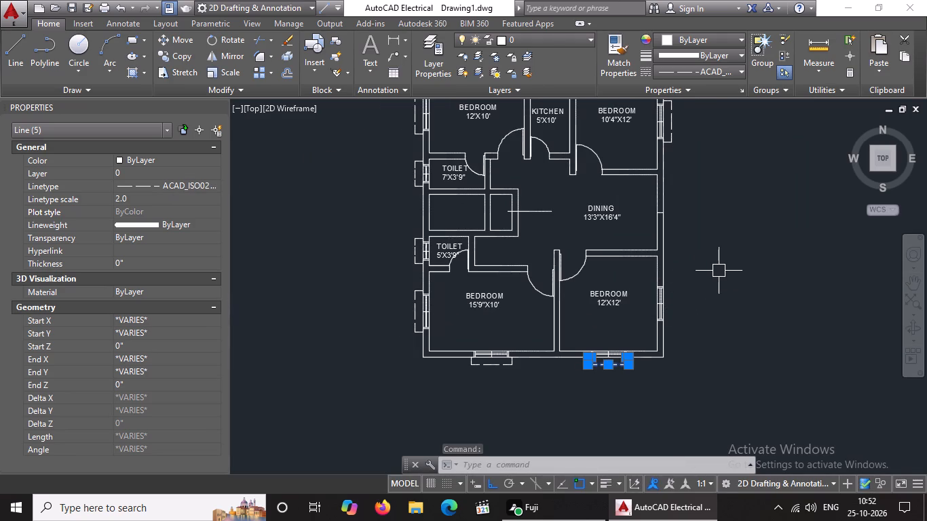
{"action": "key", "text": "Escape"}
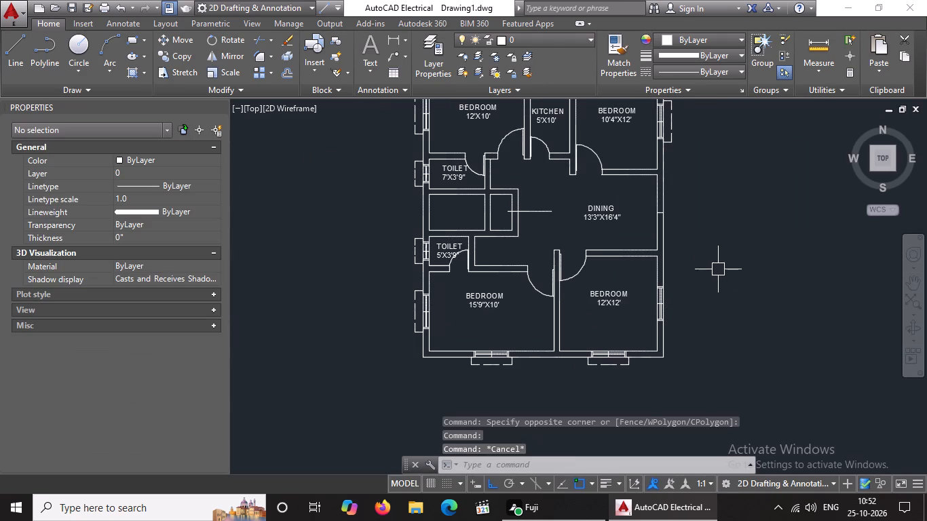
Offset the short line across the dining room's right wall by 2' both upward and downward.
{"action": "scroll", "coordinate": [658, 188], "scroll_direction": "up", "scroll_amount": 4}
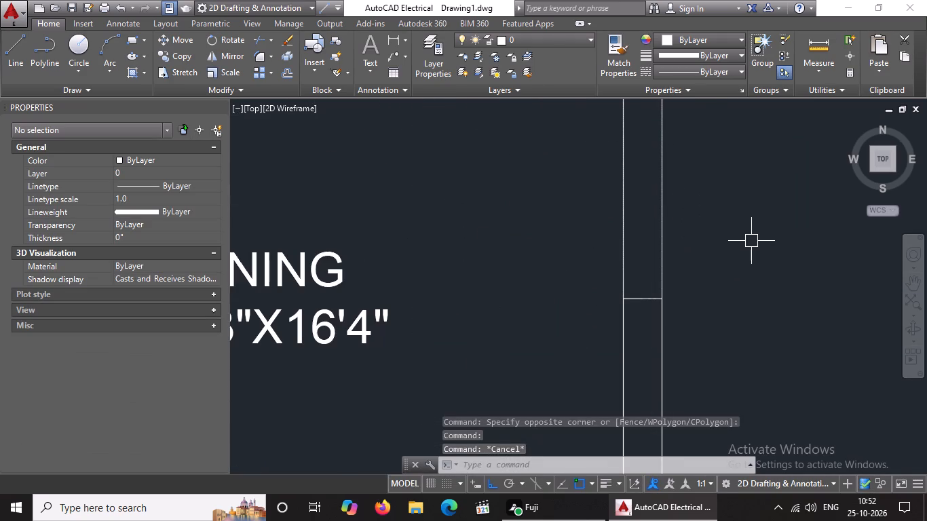
{"action": "key", "text": "Escape"}
{"action": "key", "text": "o"}
{"action": "key", "text": "Return"}
{"action": "type", "text": "21"}
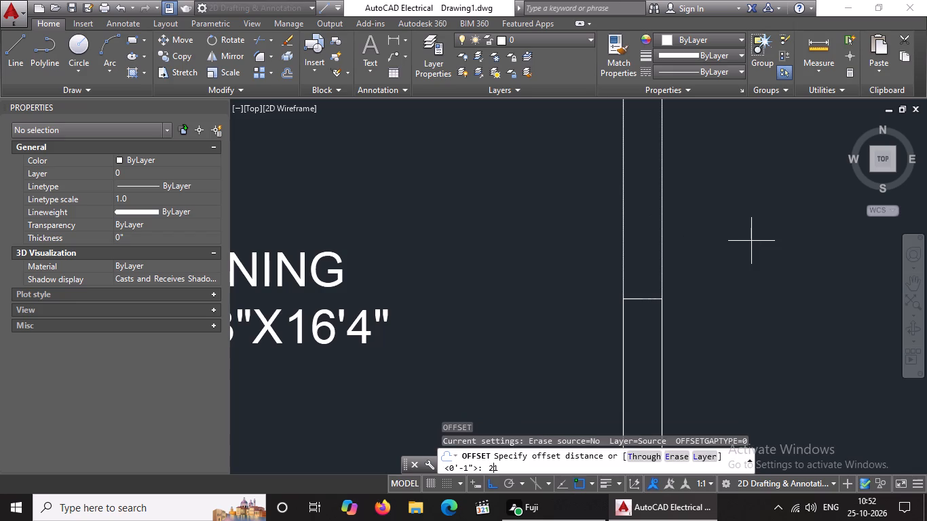
{"action": "key", "text": "BackSpace"}
{"action": "key", "text": "apostrophe"}
{"action": "key", "text": "Return"}
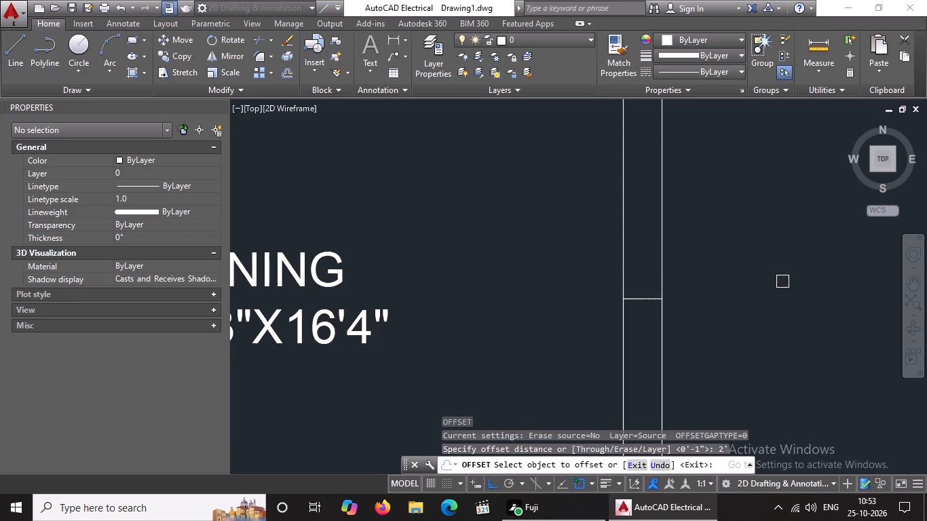
{"action": "left_click", "coordinate": [648, 301]}
{"action": "left_click", "coordinate": [652, 240]}
{"action": "left_click_drag", "start_coordinate": [648, 300], "coordinate": [647, 307]}
{"action": "left_click", "coordinate": [647, 349]}
{"action": "key", "text": "Escape"}
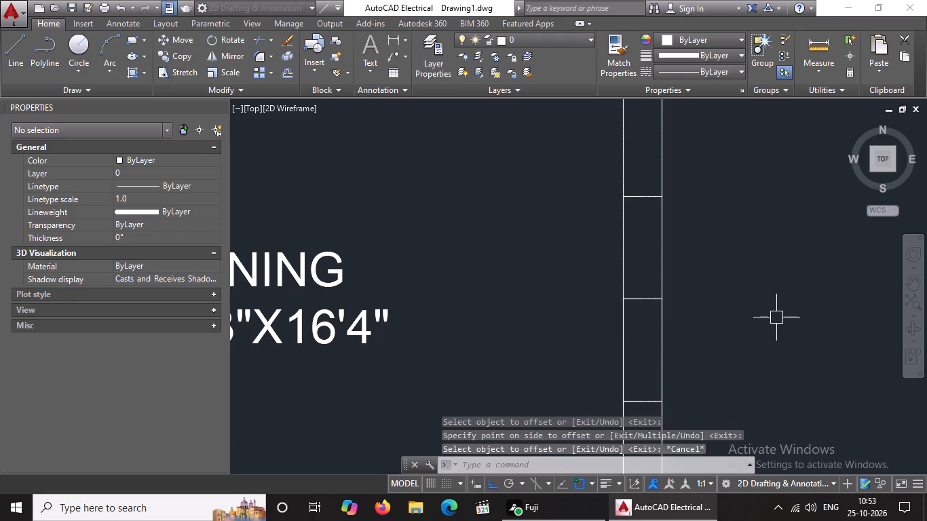
Offset the upper and lower end lines of the dining room's right-wall window opening 2" outward, away from its centre line.
{"action": "key", "text": "o"}
{"action": "key", "text": "Return"}
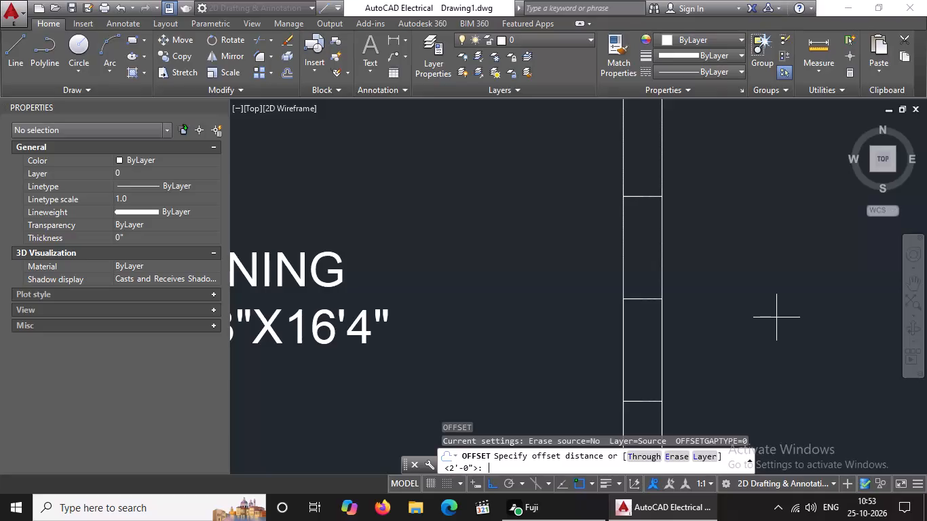
{"action": "type", "text": "2\""}
{"action": "key", "text": "Return"}
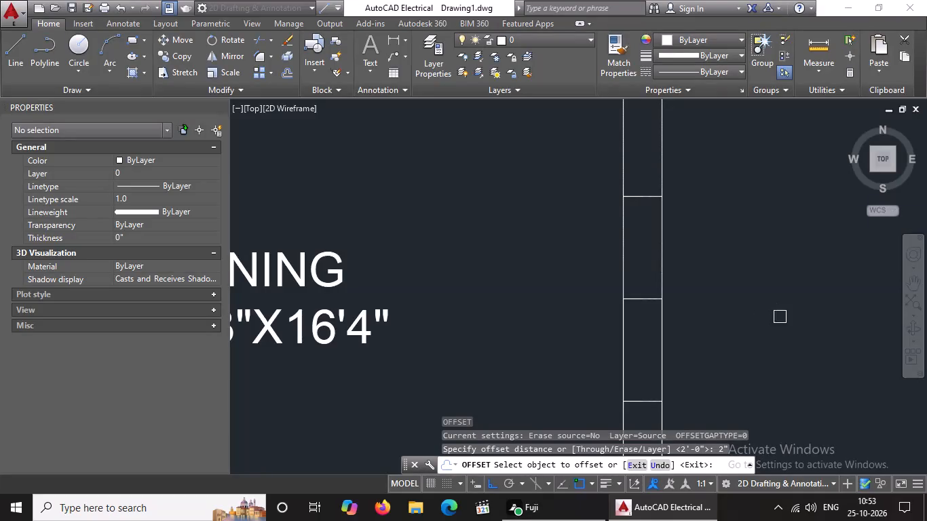
{"action": "left_click_drag", "start_coordinate": [638, 196], "coordinate": [643, 184]}
{"action": "left_click", "coordinate": [649, 170]}
{"action": "scroll", "coordinate": [660, 173], "scroll_direction": "down", "scroll_amount": 3}
{"action": "scroll", "coordinate": [657, 263], "scroll_direction": "up", "scroll_amount": 2}
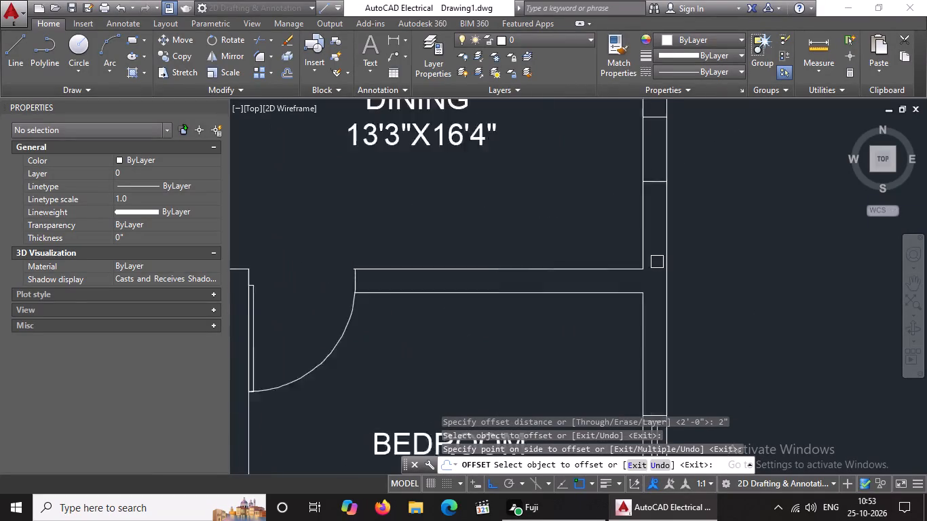
{"action": "scroll", "coordinate": [657, 262], "scroll_direction": "up", "scroll_amount": 1}
{"action": "left_click_drag", "start_coordinate": [659, 132], "coordinate": [656, 141]}
{"action": "left_click", "coordinate": [643, 197]}
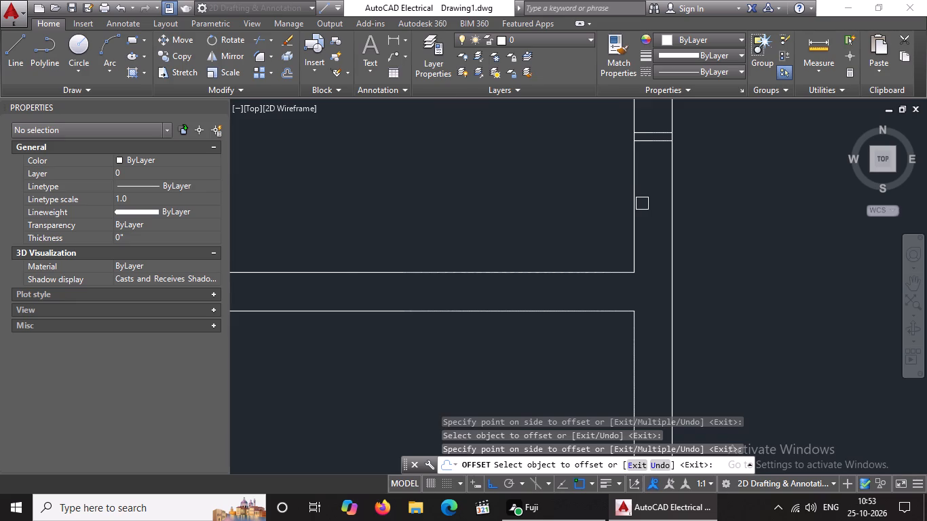
{"action": "scroll", "coordinate": [643, 204], "scroll_direction": "down", "scroll_amount": 3}
{"action": "middle_click_drag", "start_coordinate": [603, 179], "coordinate": [571, 342]}
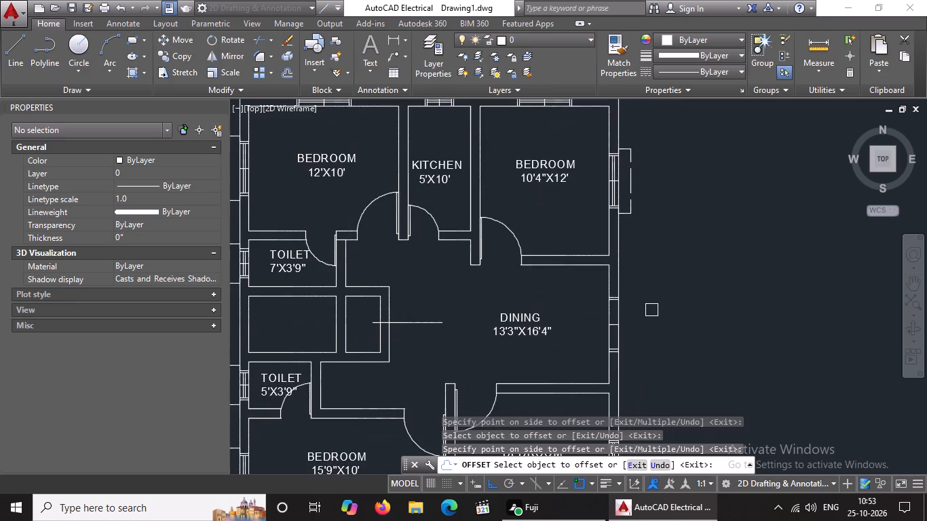
{"action": "scroll", "coordinate": [597, 318], "scroll_direction": "up", "scroll_amount": 3}
{"action": "scroll", "coordinate": [798, 320], "scroll_direction": "down", "scroll_amount": 2}
{"action": "key", "text": "Escape"}
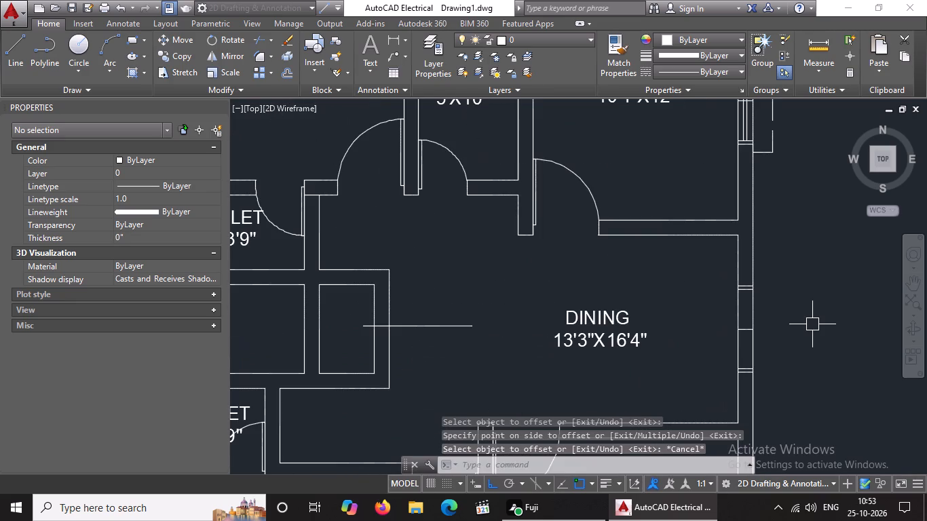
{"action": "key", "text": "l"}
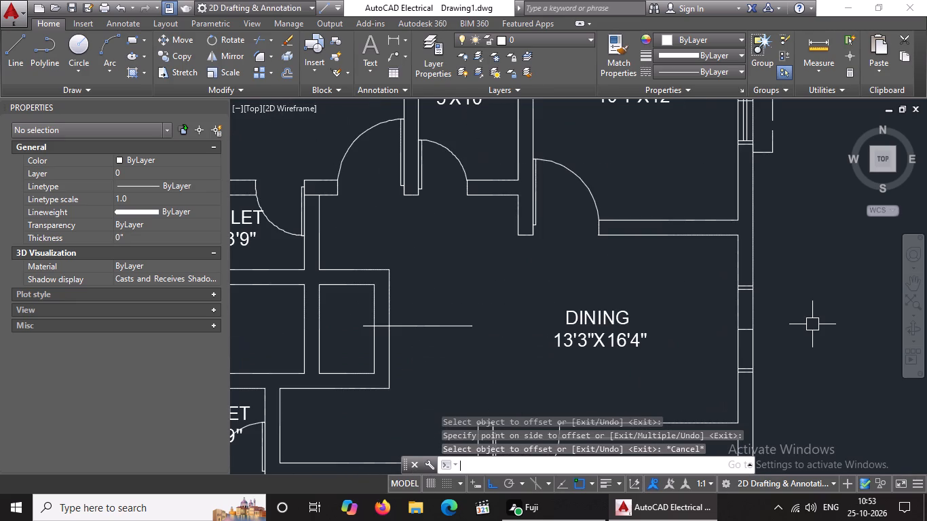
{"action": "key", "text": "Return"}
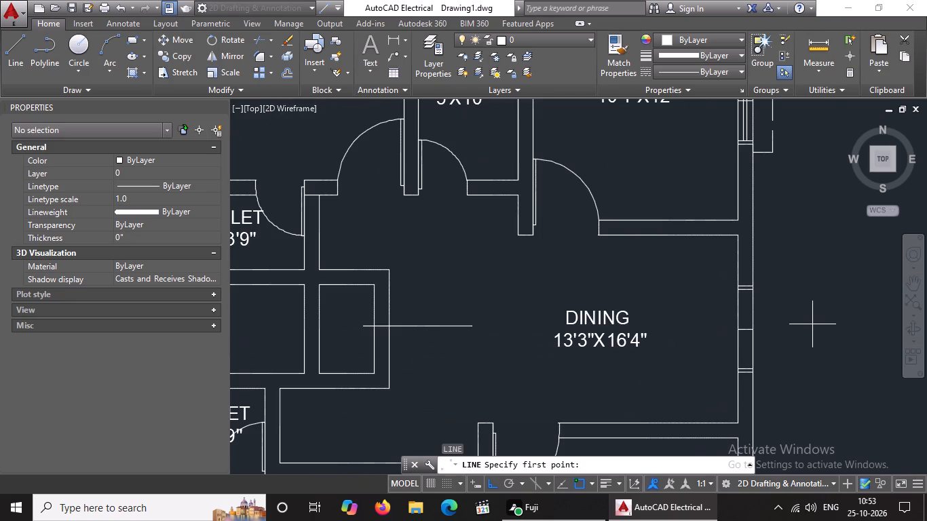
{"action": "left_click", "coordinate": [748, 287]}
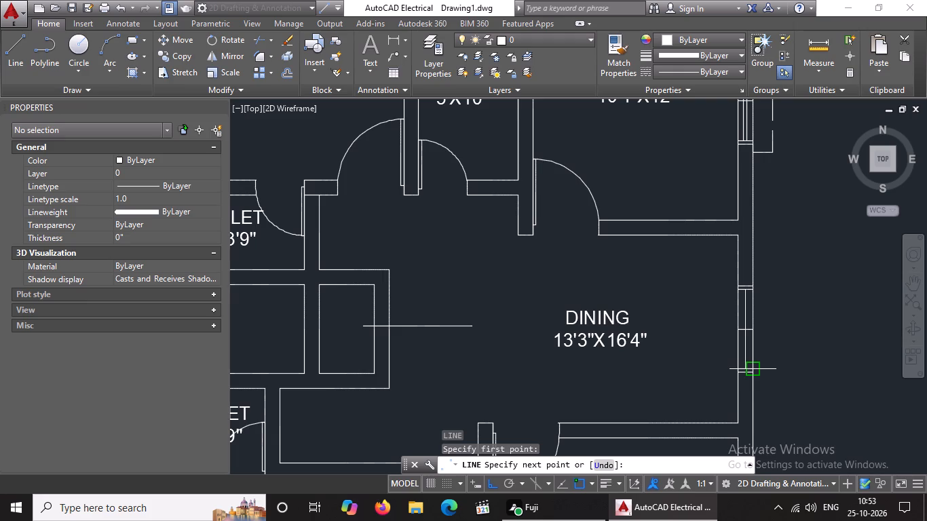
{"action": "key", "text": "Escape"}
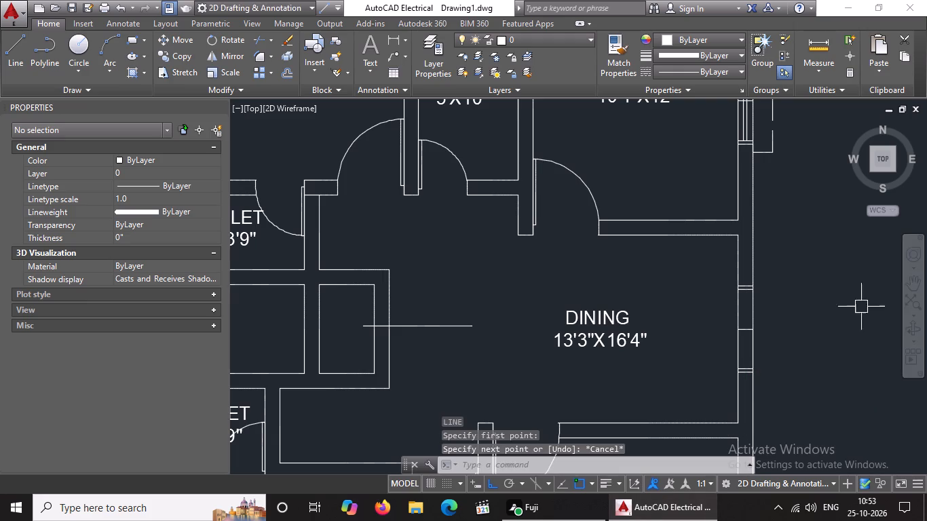
Draw a vertical line midway in the dining room's right-wall window opening, connecting the midpoints of its two inner end lines.
{"action": "scroll", "coordinate": [787, 332], "scroll_direction": "down", "scroll_amount": 4}
{"action": "middle_click_drag", "start_coordinate": [787, 353], "coordinate": [782, 342]}
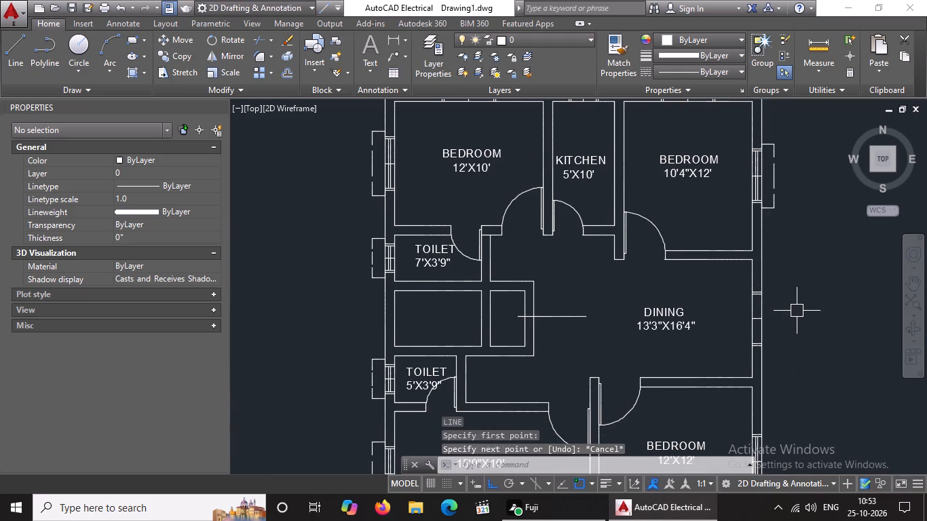
{"action": "key", "text": "l"}
{"action": "key", "text": "Return"}
{"action": "scroll", "coordinate": [797, 311], "scroll_direction": "up", "scroll_amount": 1}
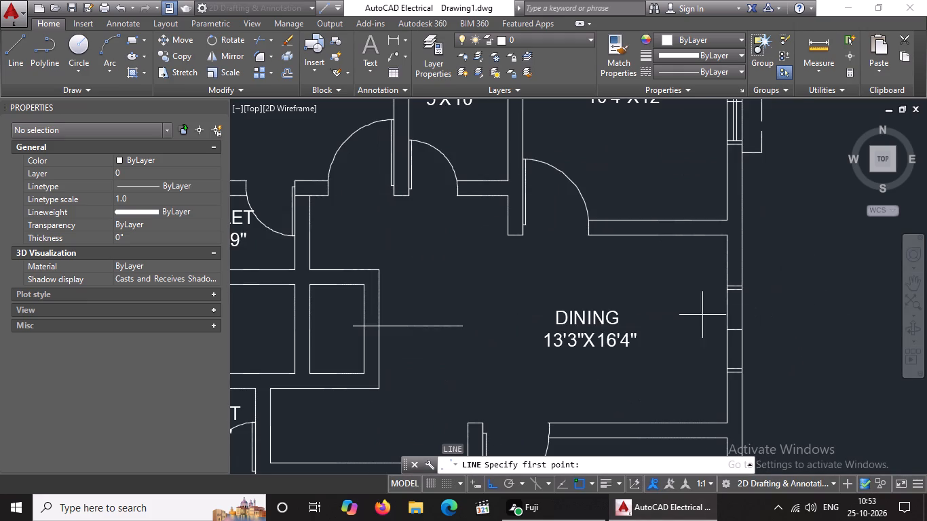
{"action": "scroll", "coordinate": [703, 313], "scroll_direction": "up", "scroll_amount": 3}
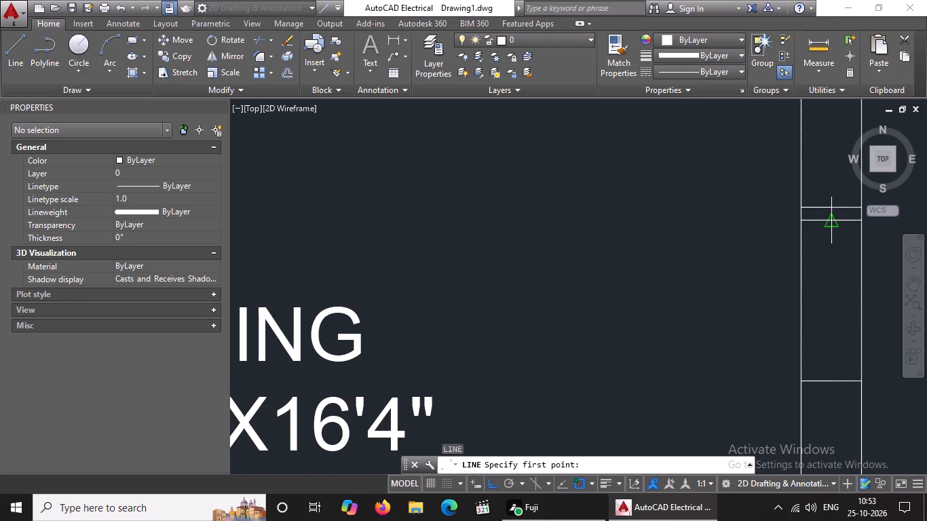
{"action": "left_click", "coordinate": [829, 222]}
{"action": "scroll", "coordinate": [816, 307], "scroll_direction": "down", "scroll_amount": 6}
{"action": "scroll", "coordinate": [822, 360], "scroll_direction": "up", "scroll_amount": 4}
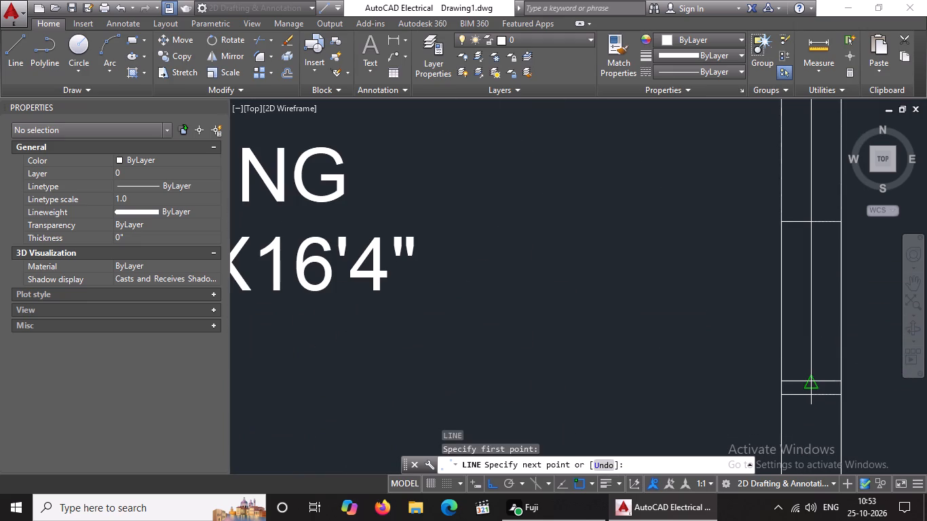
{"action": "left_click", "coordinate": [812, 382]}
{"action": "scroll", "coordinate": [829, 374], "scroll_direction": "down", "scroll_amount": 5}
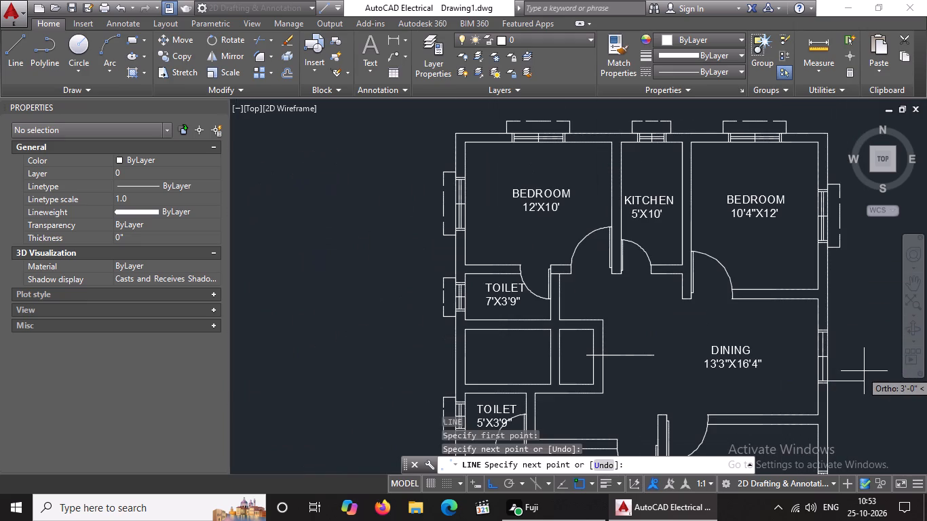
{"action": "key", "text": "Escape"}
Draw a line from the dining window's upper outer corner 5" up along the wall face and 1' outward.
{"action": "scroll", "coordinate": [865, 371], "scroll_direction": "down", "scroll_amount": 1}
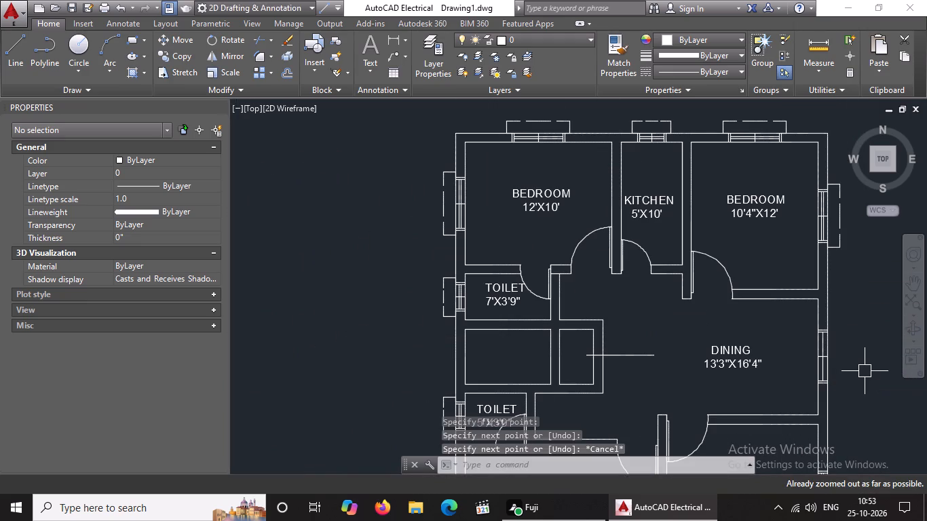
{"action": "scroll", "coordinate": [865, 371], "scroll_direction": "down", "scroll_amount": 1}
{"action": "middle_click_drag", "start_coordinate": [856, 369], "coordinate": [740, 304]}
{"action": "middle_click", "coordinate": [717, 286]}
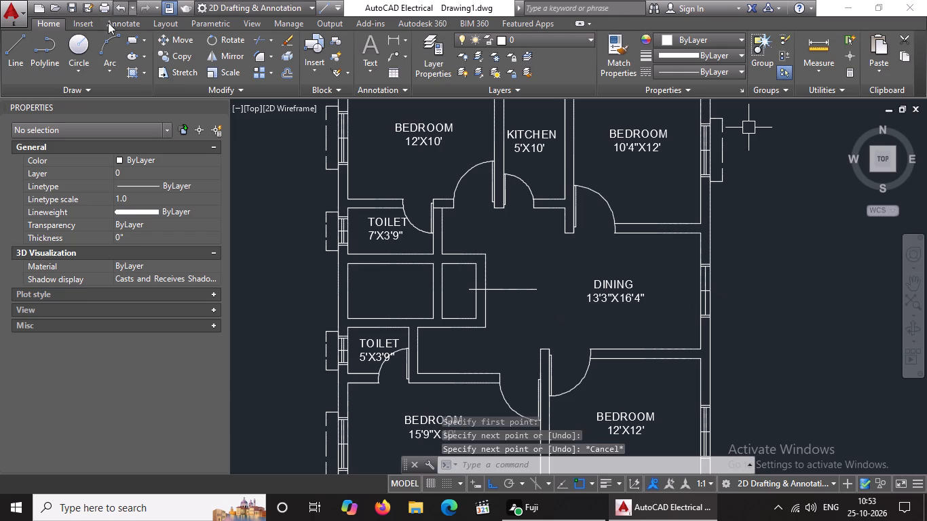
{"action": "left_click", "coordinate": [16, 47]}
{"action": "scroll", "coordinate": [706, 258], "scroll_direction": "up", "scroll_amount": 3}
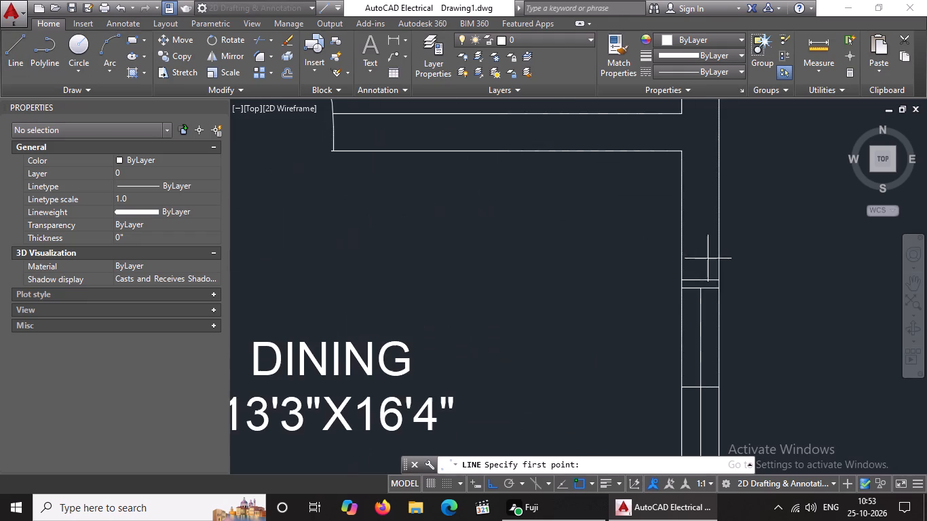
{"action": "left_click", "coordinate": [716, 279]}
{"action": "key", "text": "5"}
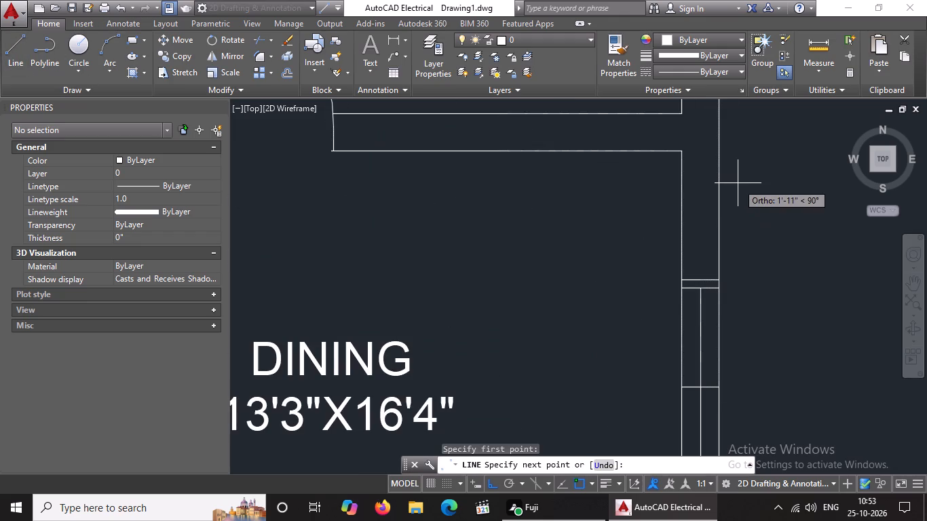
{"action": "key", "text": "shift+quotedbl"}
{"action": "key", "text": "Return"}
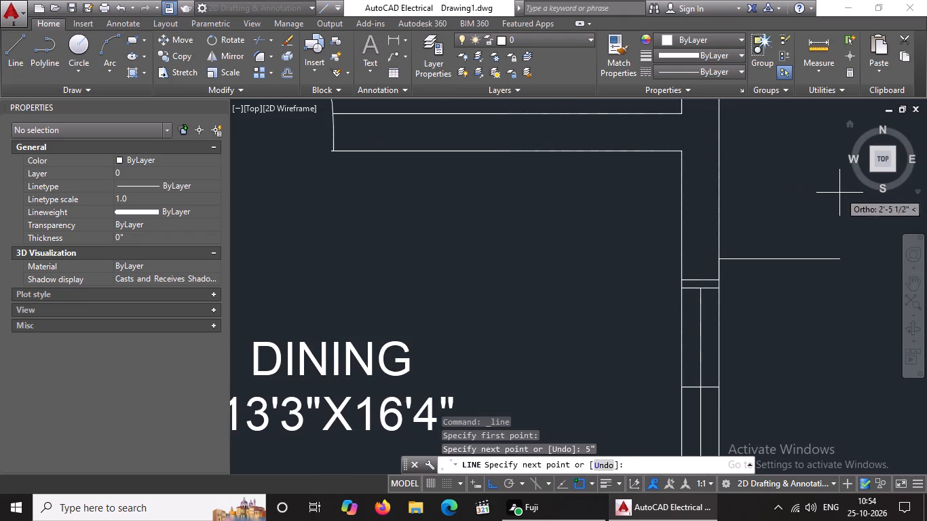
{"action": "type", "text": "1'"}
{"action": "key", "text": "Return"}
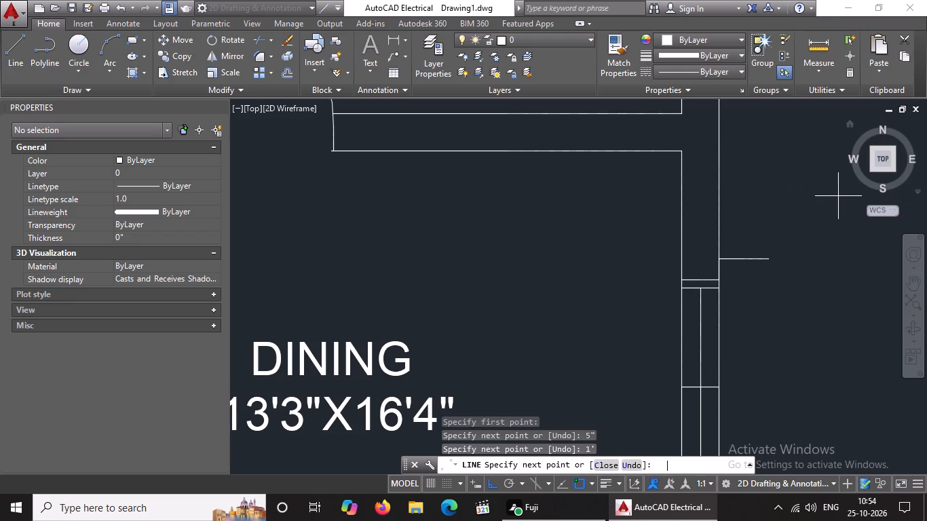
{"action": "key", "text": "Return"}
Draw lines from the dining window's lower outer corner 5" down, 1' outward, and up to meet the upper projection line.
{"action": "scroll", "coordinate": [797, 185], "scroll_direction": "down", "scroll_amount": 5}
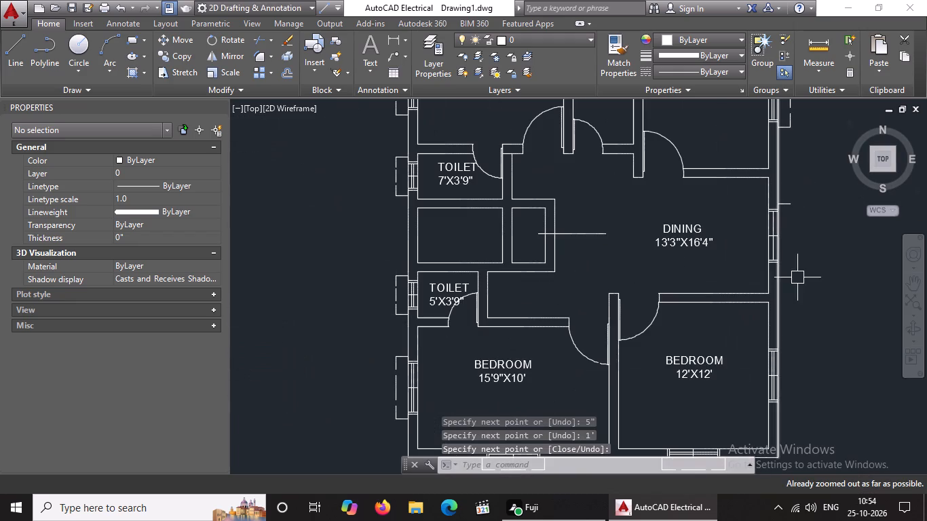
{"action": "left_click", "coordinate": [14, 47]}
{"action": "scroll", "coordinate": [845, 253], "scroll_direction": "up", "scroll_amount": 3}
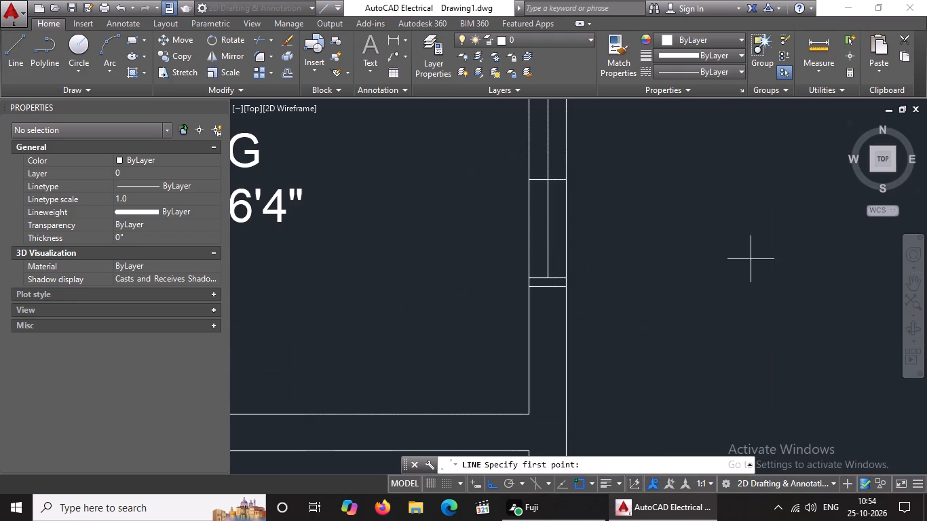
{"action": "left_click_drag", "start_coordinate": [567, 286], "coordinate": [565, 292]}
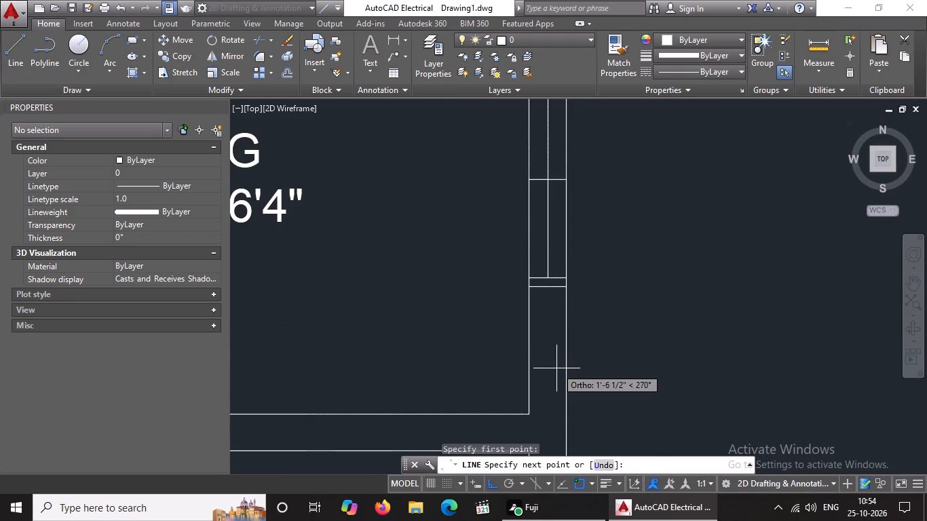
{"action": "type", "text": "5\""}
{"action": "key", "text": "Return"}
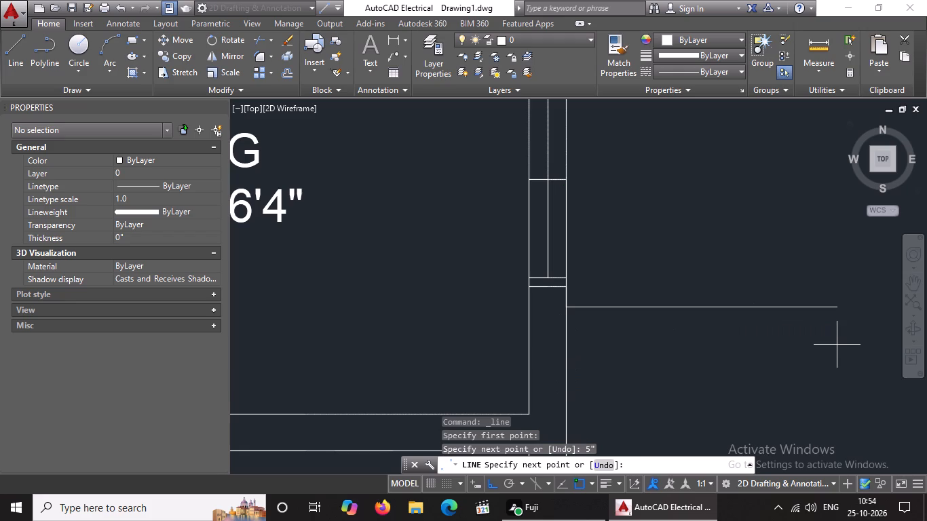
{"action": "type", "text": "1'"}
{"action": "key", "text": "Return"}
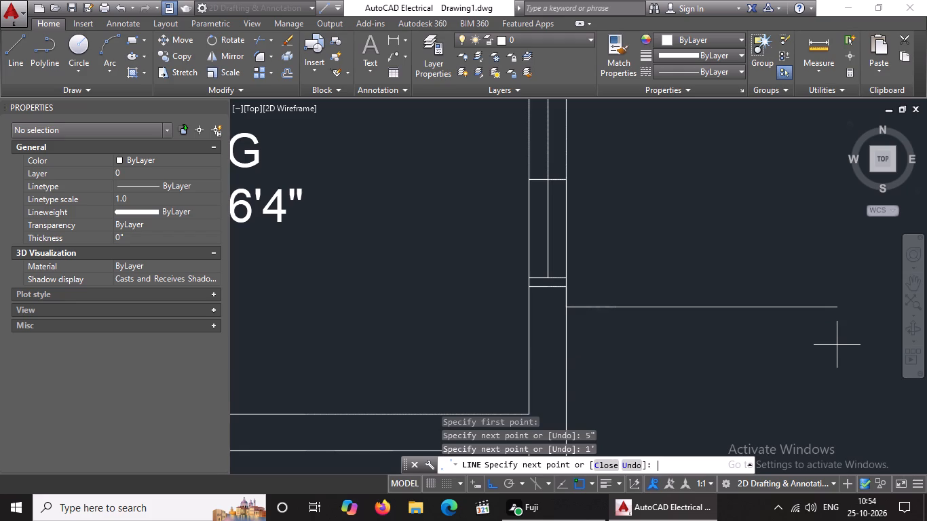
{"action": "scroll", "coordinate": [749, 244], "scroll_direction": "down", "scroll_amount": 4}
{"action": "scroll", "coordinate": [732, 218], "scroll_direction": "up", "scroll_amount": 3}
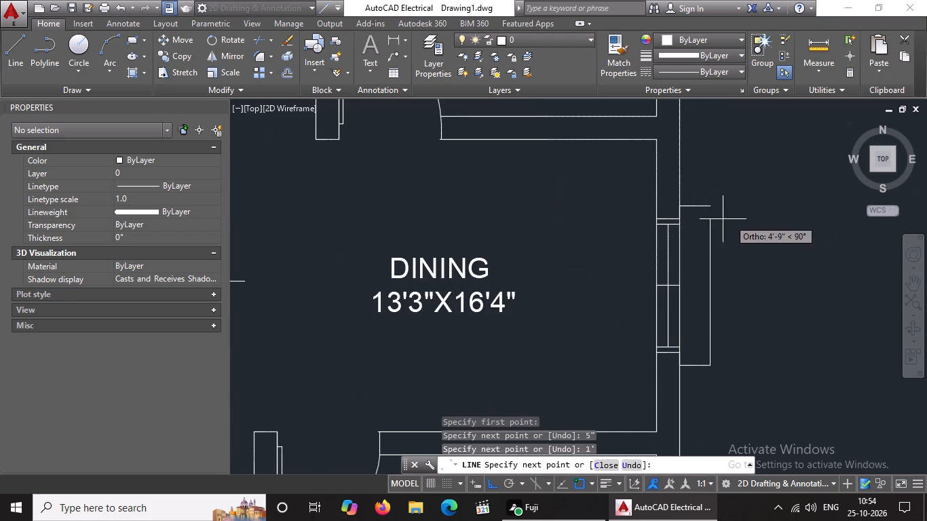
{"action": "left_click", "coordinate": [708, 200]}
{"action": "scroll", "coordinate": [775, 267], "scroll_direction": "down", "scroll_amount": 3}
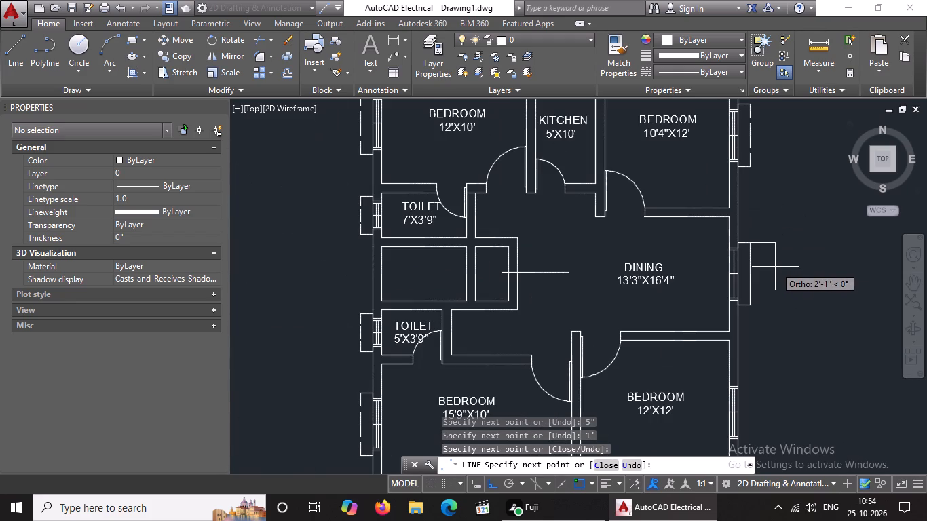
{"action": "key", "text": "Escape"}
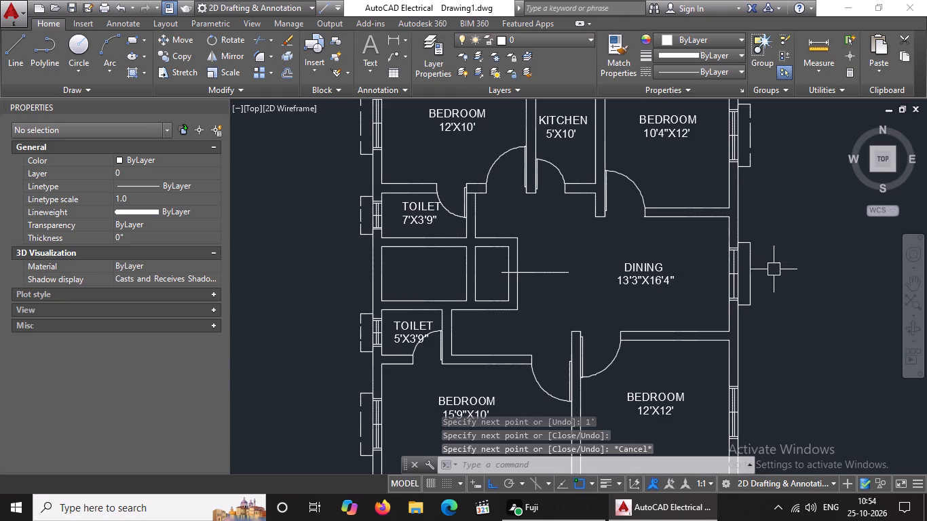
Change the linetype of the projection outline outside the dining room's right-wall window to the dashed ACAD_ISO02W100.
{"action": "scroll", "coordinate": [774, 269], "scroll_direction": "up", "scroll_amount": 3}
{"action": "left_click", "coordinate": [613, 132]}
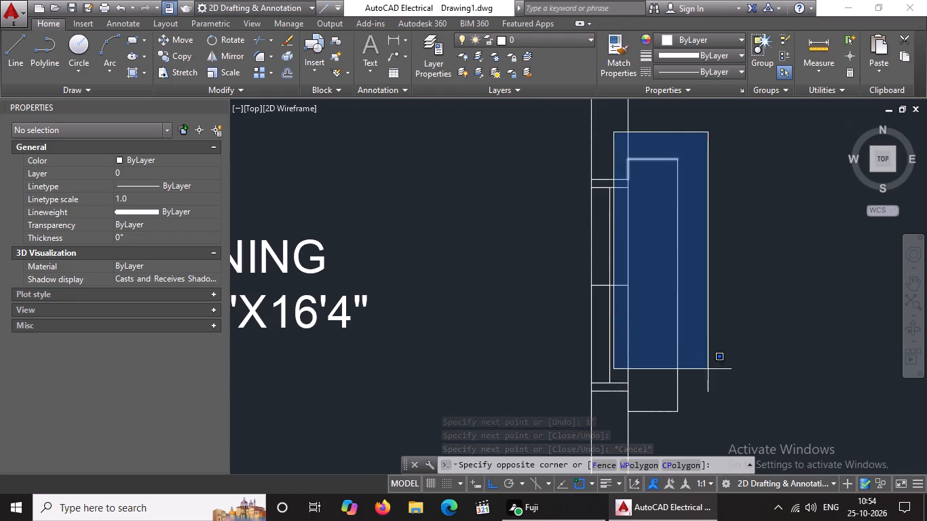
{"action": "left_click", "coordinate": [744, 421]}
{"action": "left_click", "coordinate": [718, 74]}
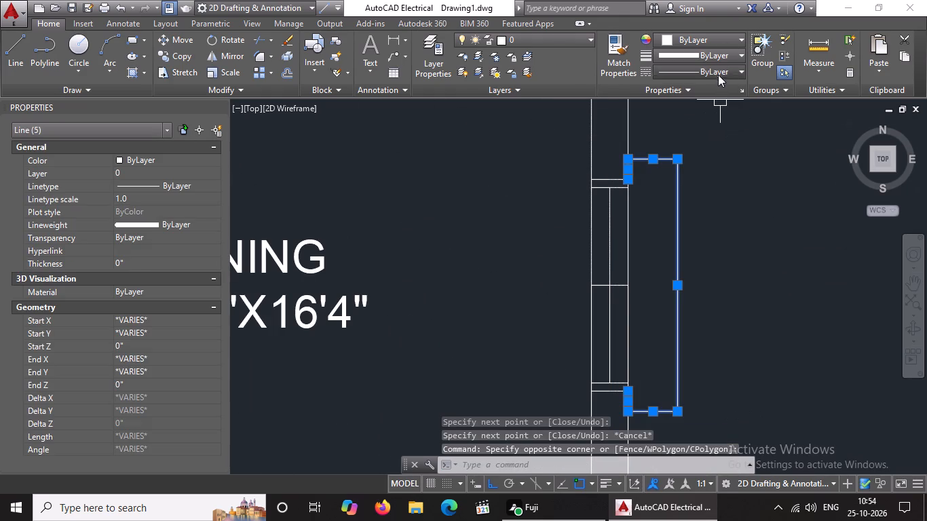
{"action": "left_click", "coordinate": [711, 117]}
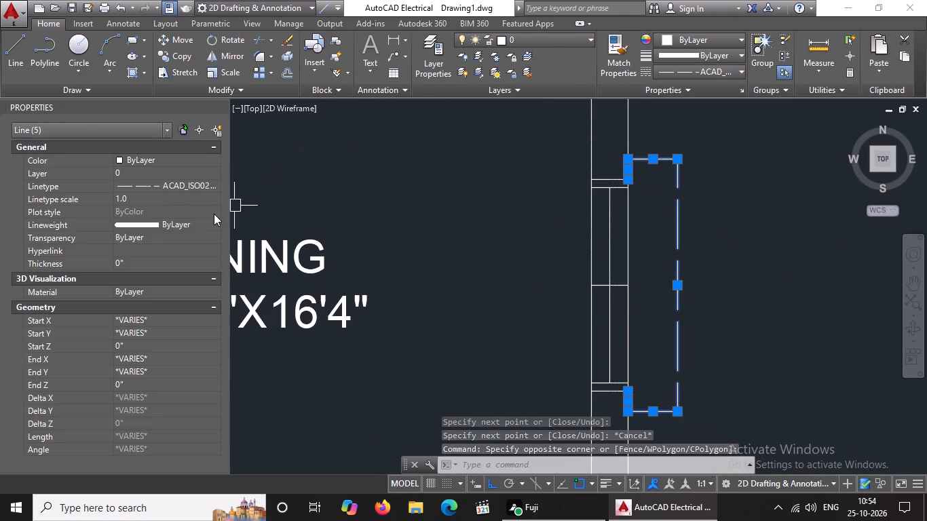
Set the linetype scale of the dining room window's projection outline to 2.
{"action": "left_click", "coordinate": [149, 198]}
{"action": "key", "text": "BackSpace"}
{"action": "key", "text": "BackSpace"}
{"action": "key", "text": "BackSpace"}
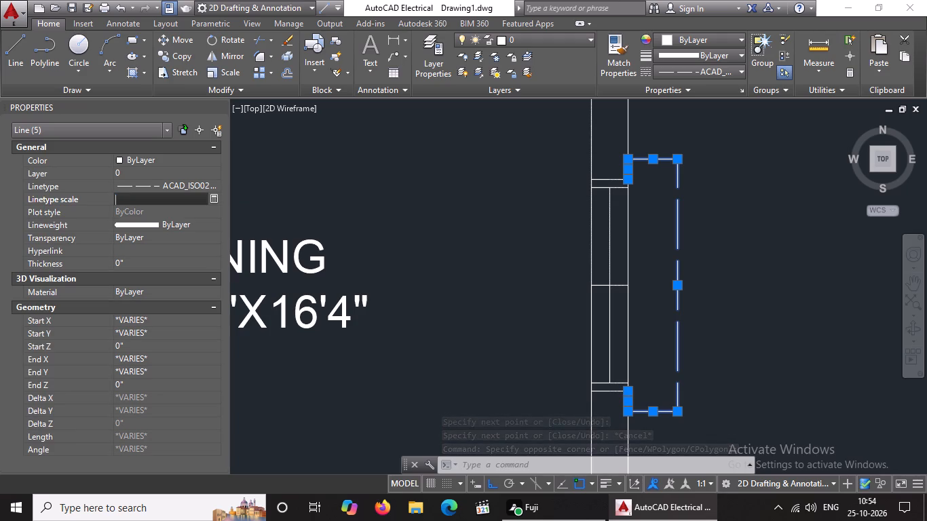
{"action": "key", "text": "2"}
{"action": "key", "text": "Return"}
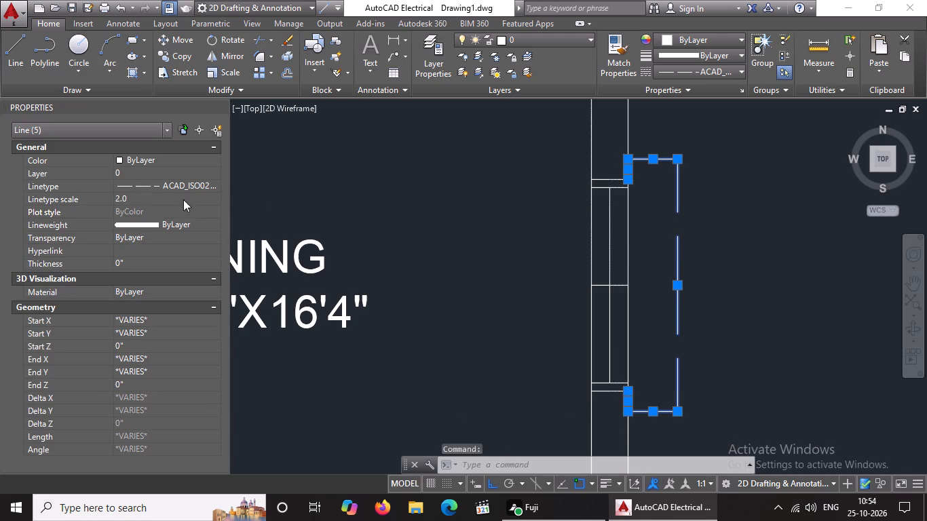
{"action": "key", "text": "Escape"}
Offset the vertical centre line of the dining room's right-wall window by 1" to both sides.
{"action": "key", "text": "o"}
{"action": "key", "text": "Return"}
{"action": "key", "text": "1"}
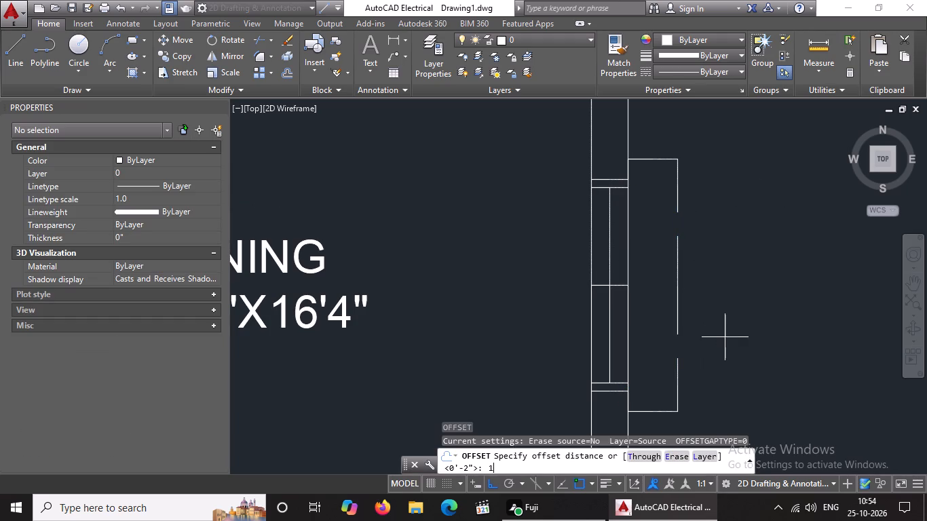
{"action": "key", "text": "shift+quotedbl"}
{"action": "key", "text": "Return"}
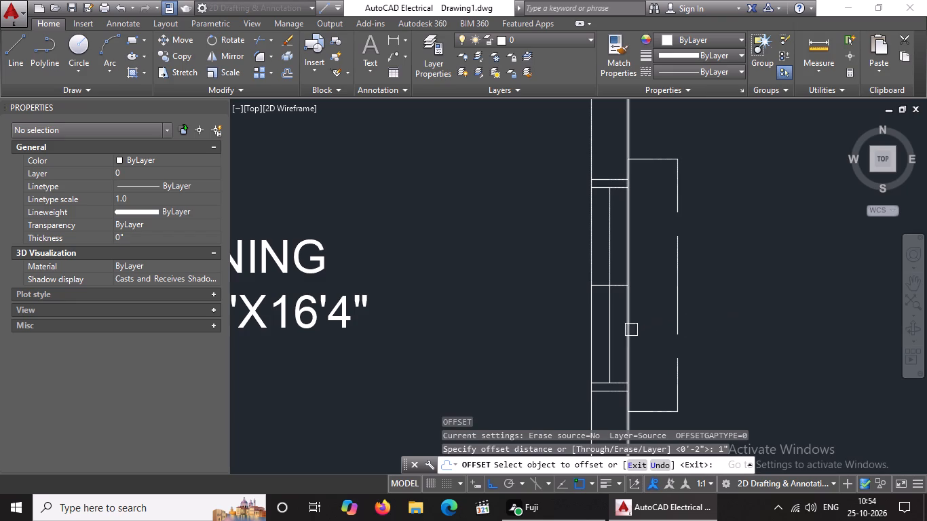
{"action": "scroll", "coordinate": [618, 302], "scroll_direction": "up", "scroll_amount": 2}
{"action": "left_click_drag", "start_coordinate": [593, 318], "coordinate": [609, 316]}
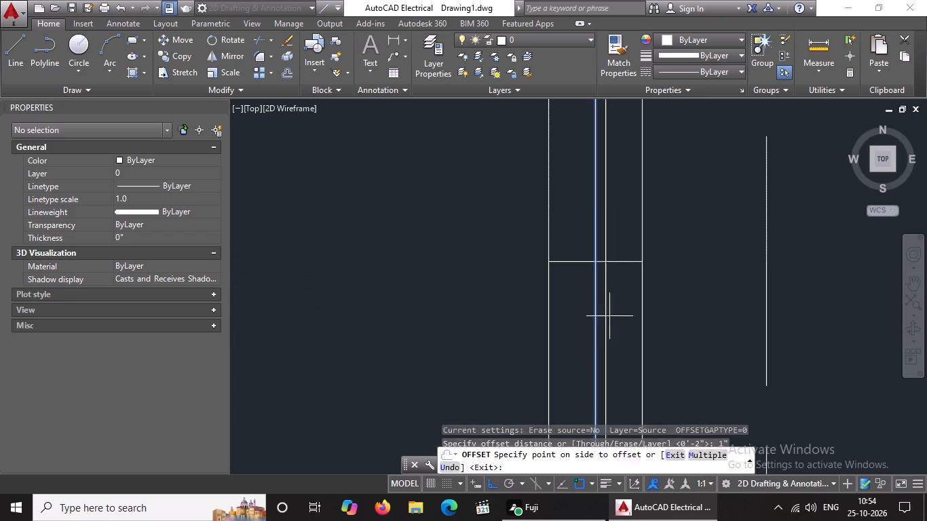
{"action": "left_click", "coordinate": [649, 315]}
{"action": "left_click", "coordinate": [589, 336]}
{"action": "left_click", "coordinate": [583, 335]}
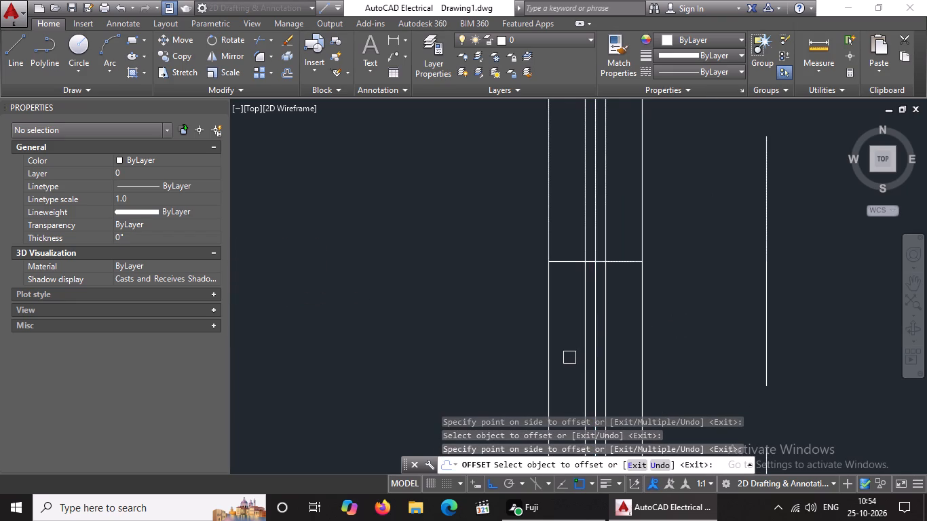
{"action": "key", "text": "Escape"}
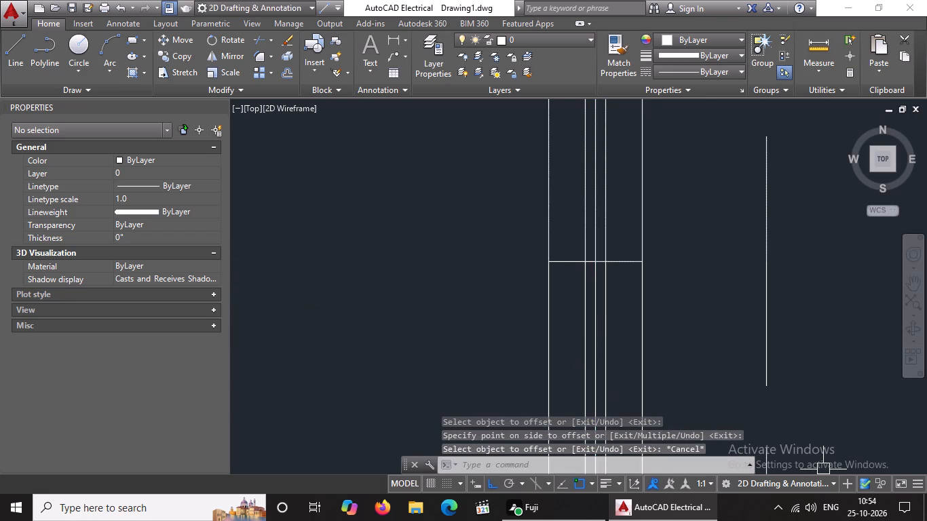
Delete the original vertical centre line between the two offset lines in the dining room's right-wall window.
{"action": "left_click", "coordinate": [594, 317]}
{"action": "key", "text": "Delete"}
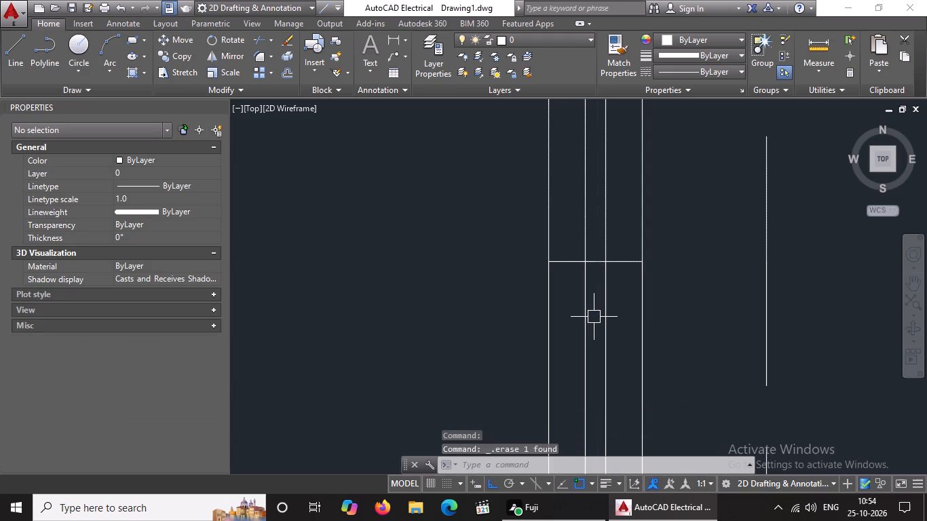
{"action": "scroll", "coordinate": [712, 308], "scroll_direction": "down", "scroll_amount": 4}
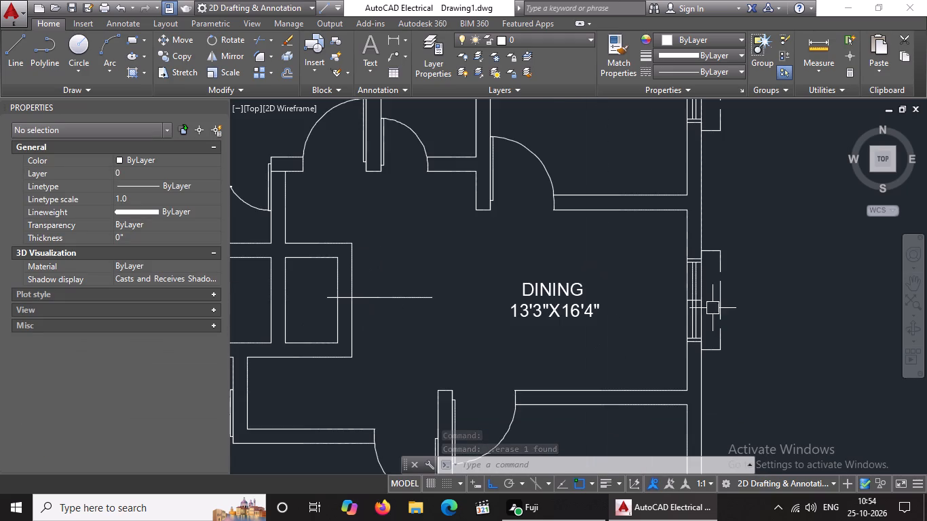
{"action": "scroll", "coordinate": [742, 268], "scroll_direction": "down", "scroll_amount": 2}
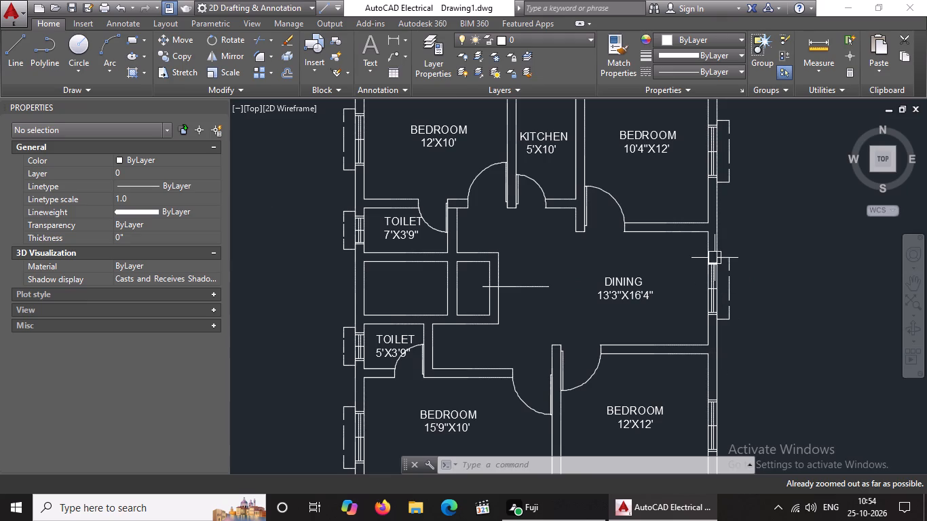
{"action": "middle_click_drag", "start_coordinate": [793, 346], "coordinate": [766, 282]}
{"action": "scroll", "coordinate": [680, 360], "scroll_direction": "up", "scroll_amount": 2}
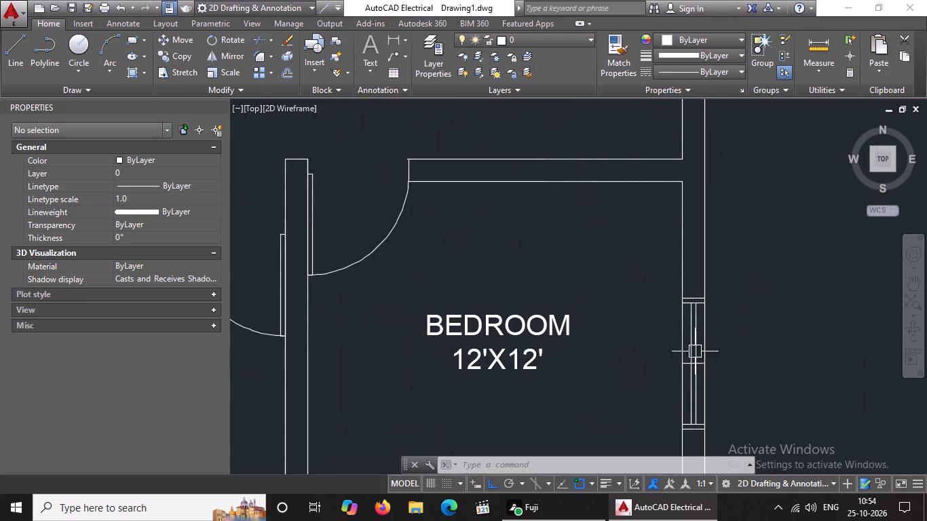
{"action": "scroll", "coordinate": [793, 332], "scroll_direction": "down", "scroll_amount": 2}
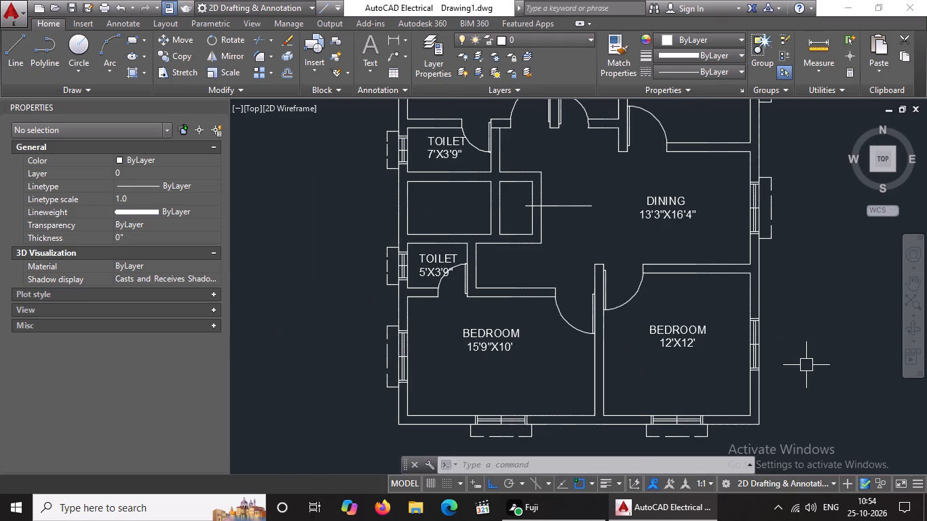
Draw a line 5" up from the upper outer corner of the 12'X12' bedroom's right-wall window and 1' outward.
{"action": "key", "text": "Escape"}
{"action": "key", "text": "l"}
{"action": "key", "text": "Return"}
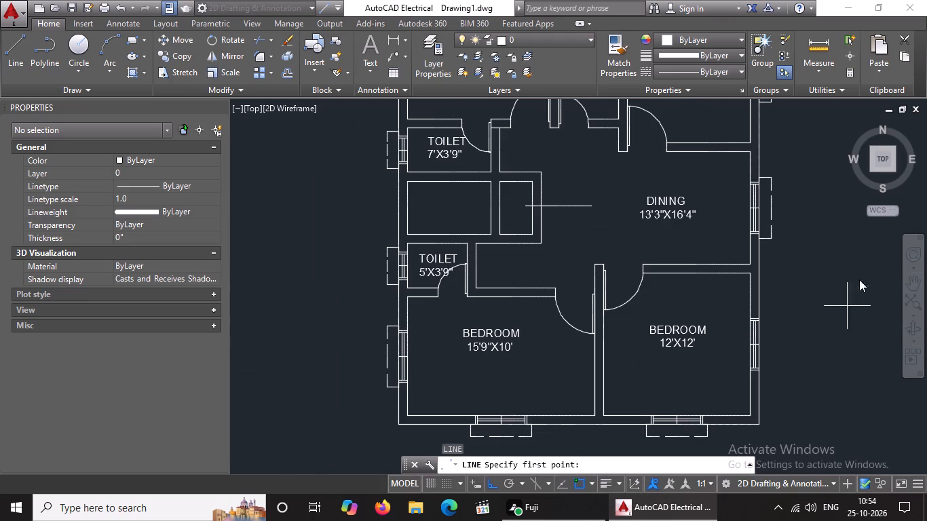
{"action": "scroll", "coordinate": [763, 328], "scroll_direction": "up", "scroll_amount": 3}
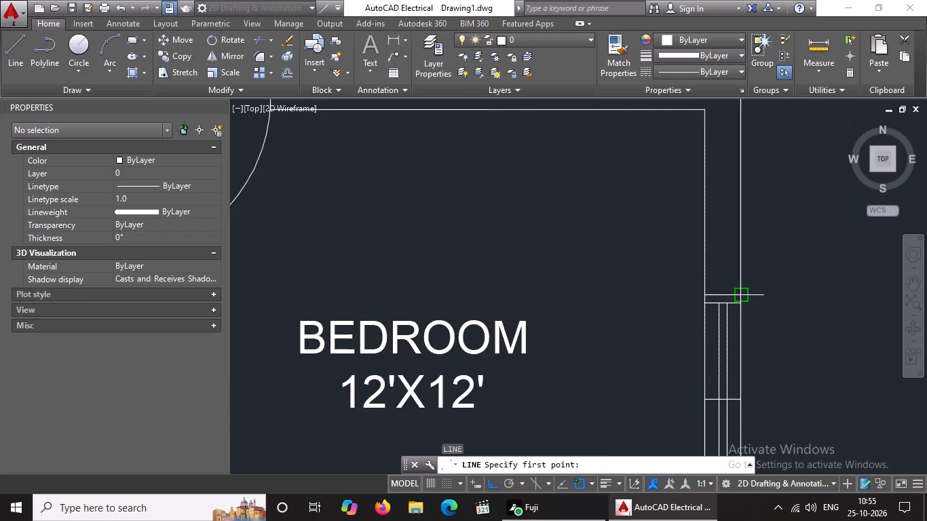
{"action": "left_click_drag", "start_coordinate": [740, 296], "coordinate": [740, 286]}
{"action": "type", "text": "5\""}
{"action": "key", "text": "Return"}
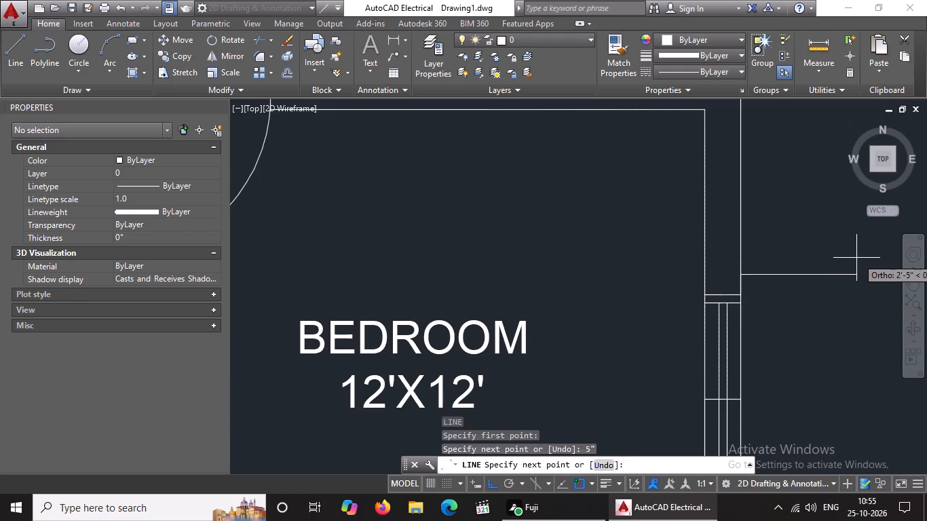
{"action": "type", "text": "1'"}
{"action": "key", "text": "Return"}
{"action": "key", "text": "Return"}
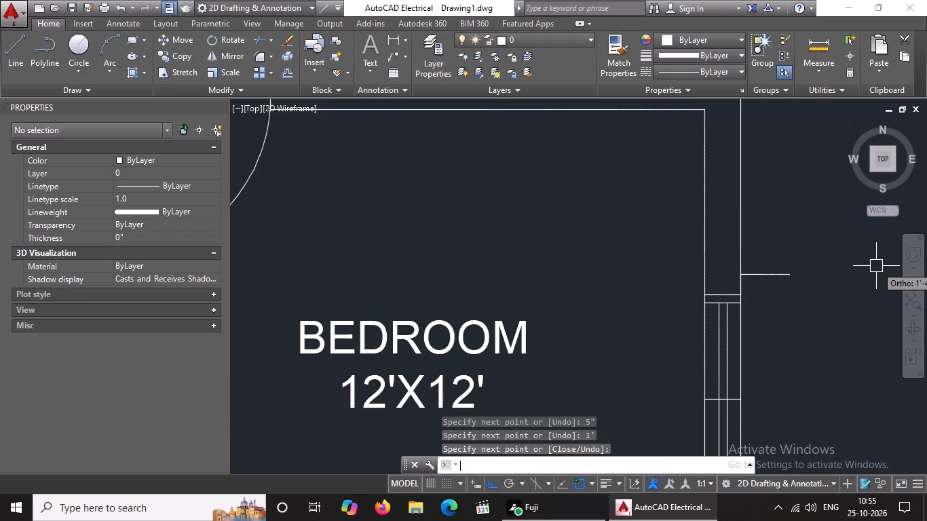
Draw a line 5" down from the window's lower outer corner, 1' outward, and up to the end of the upper projection line.
{"action": "scroll", "coordinate": [779, 251], "scroll_direction": "down", "scroll_amount": 3}
{"action": "left_click_drag", "start_coordinate": [10, 45], "coordinate": [16, 50]}
{"action": "scroll", "coordinate": [811, 303], "scroll_direction": "up", "scroll_amount": 3}
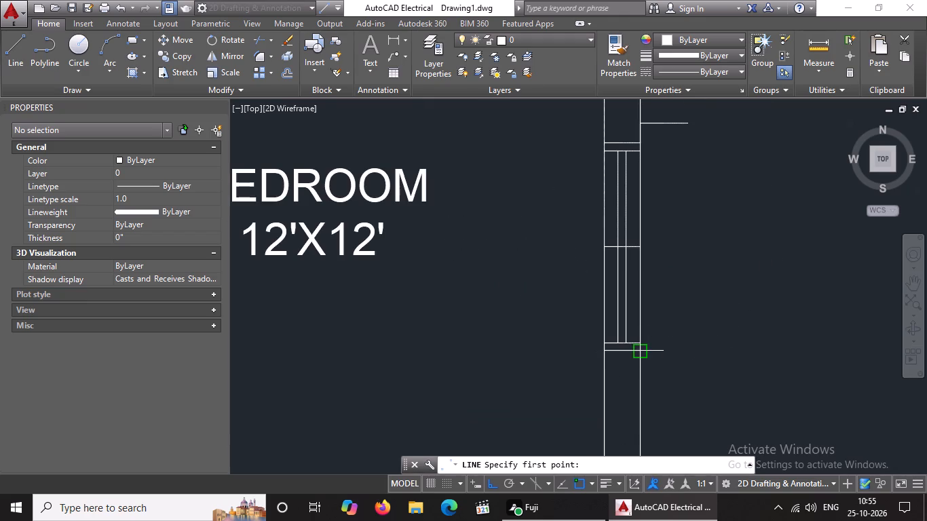
{"action": "left_click_drag", "start_coordinate": [638, 351], "coordinate": [638, 380]}
{"action": "key", "text": "5"}
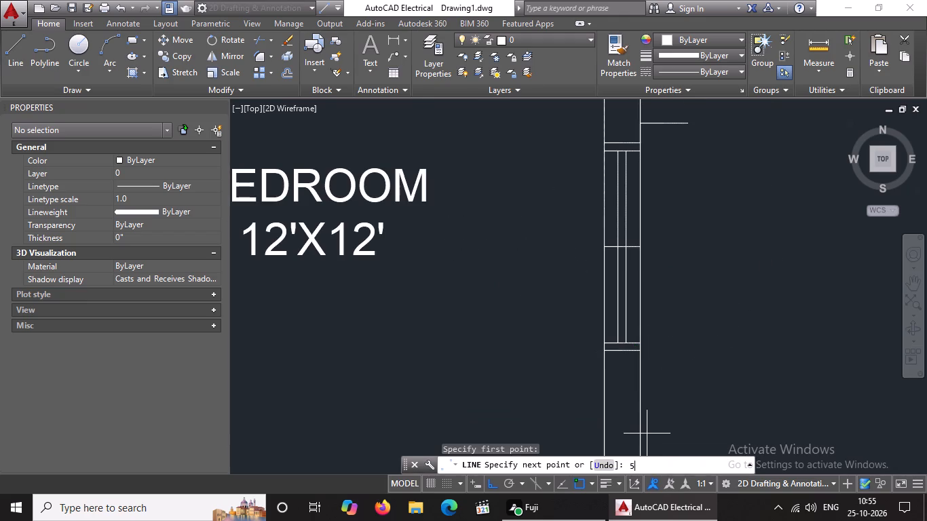
{"action": "key", "text": "shift+quotedbl"}
{"action": "key", "text": "Return"}
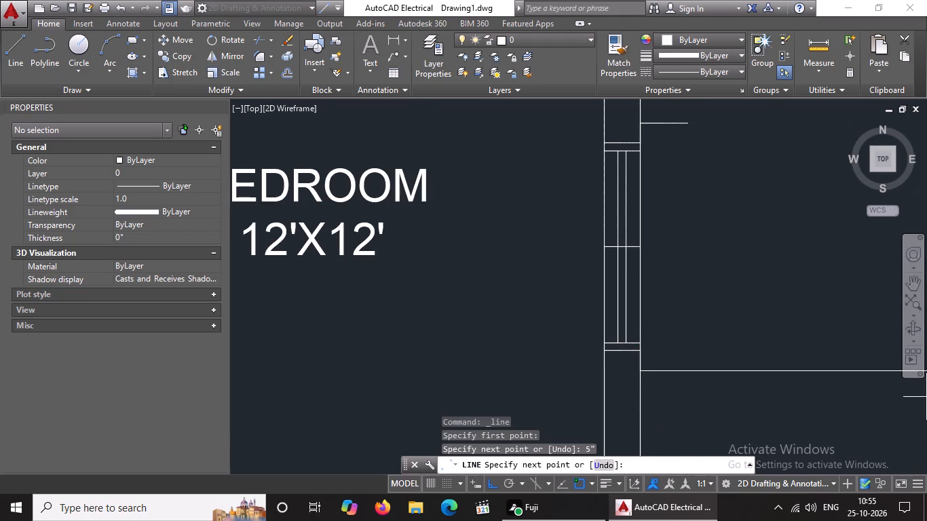
{"action": "type", "text": "1'"}
{"action": "key", "text": "Return"}
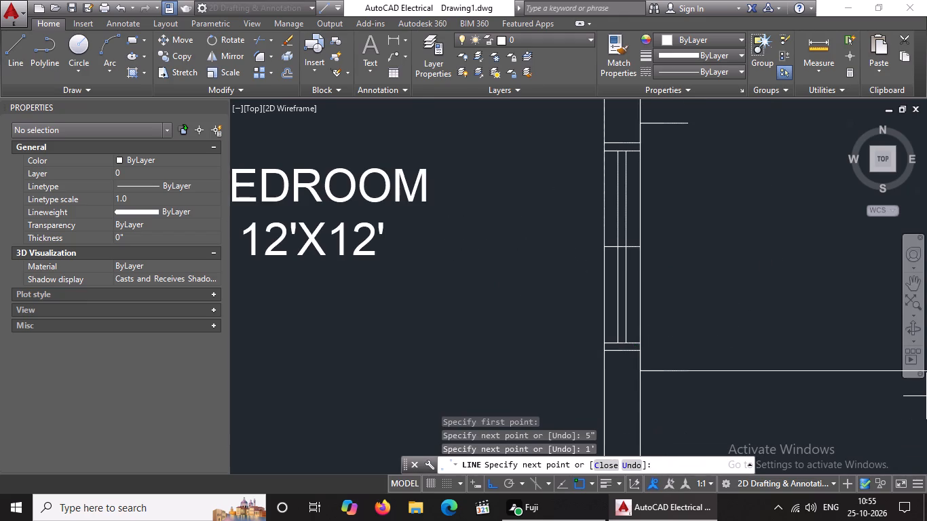
{"action": "left_click", "coordinate": [687, 121]}
{"action": "key", "text": "Return"}
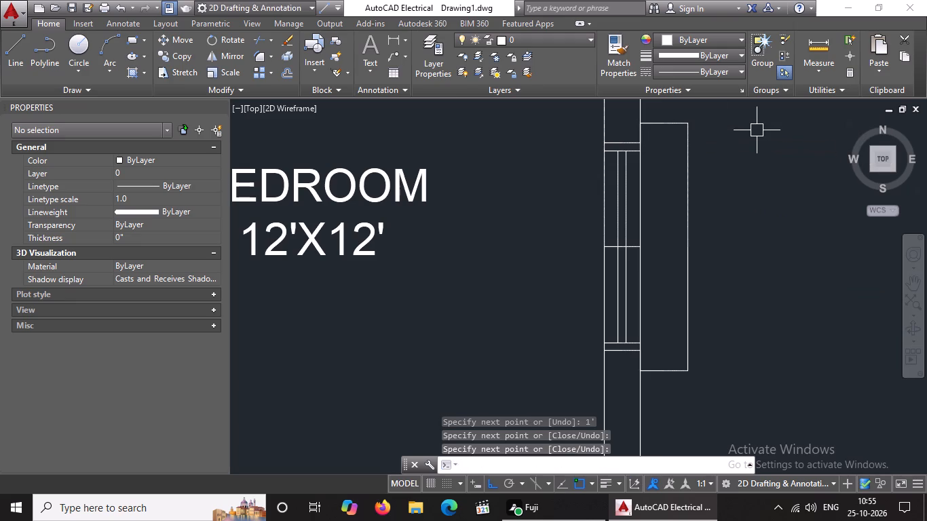
Change the linetype of the new projection outline outside the 12'X12' bedroom's right-wall window to the dashed ACAD_ISO02W100.
{"action": "scroll", "coordinate": [710, 98], "scroll_direction": "down", "scroll_amount": 3}
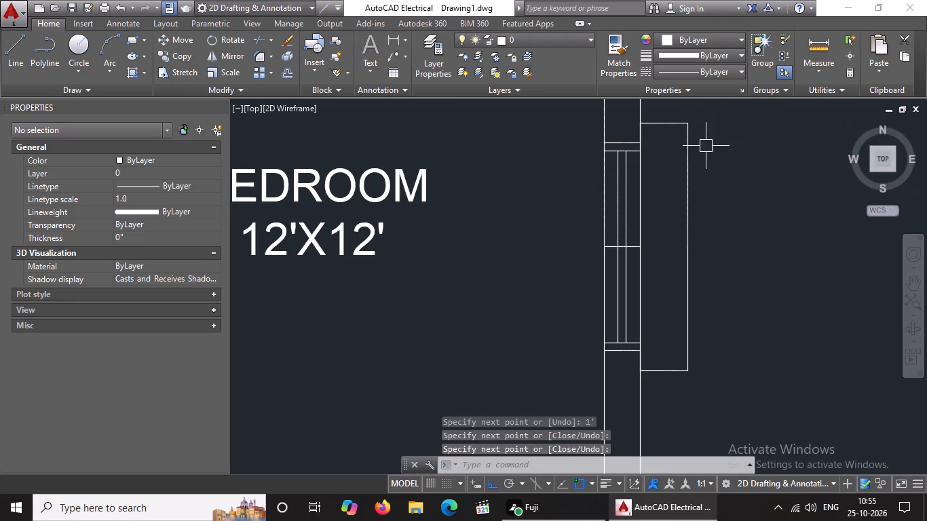
{"action": "middle_click_drag", "start_coordinate": [699, 165], "coordinate": [696, 282]}
{"action": "scroll", "coordinate": [708, 202], "scroll_direction": "down", "scroll_amount": 3}
{"action": "scroll", "coordinate": [723, 204], "scroll_direction": "up", "scroll_amount": 2}
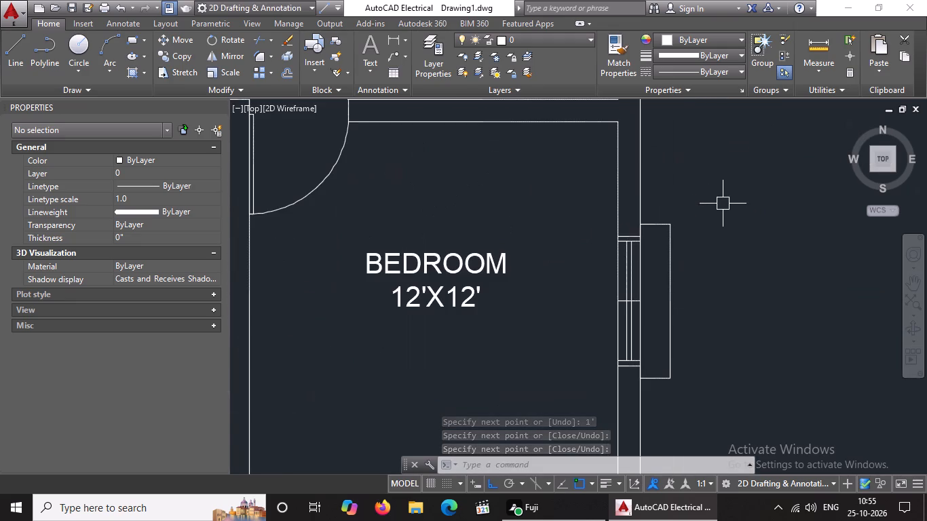
{"action": "left_click", "coordinate": [635, 206]}
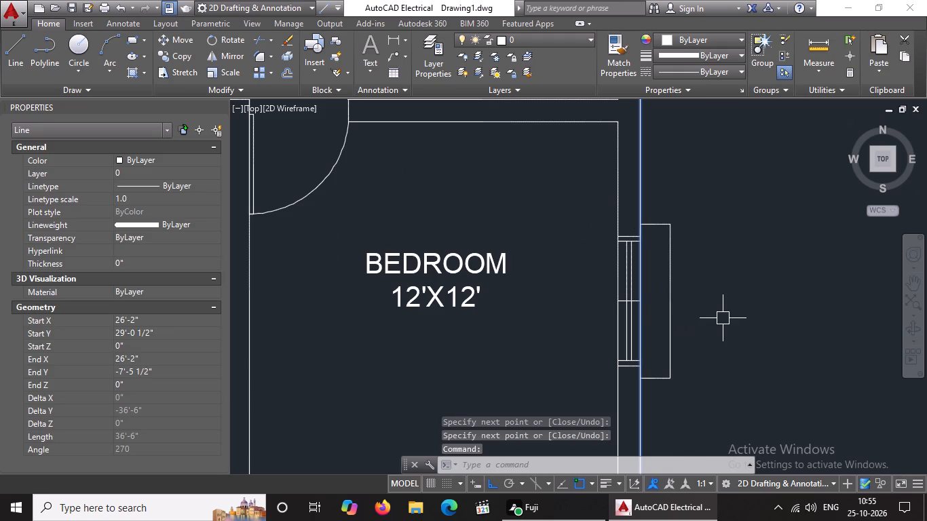
{"action": "key", "text": "Escape"}
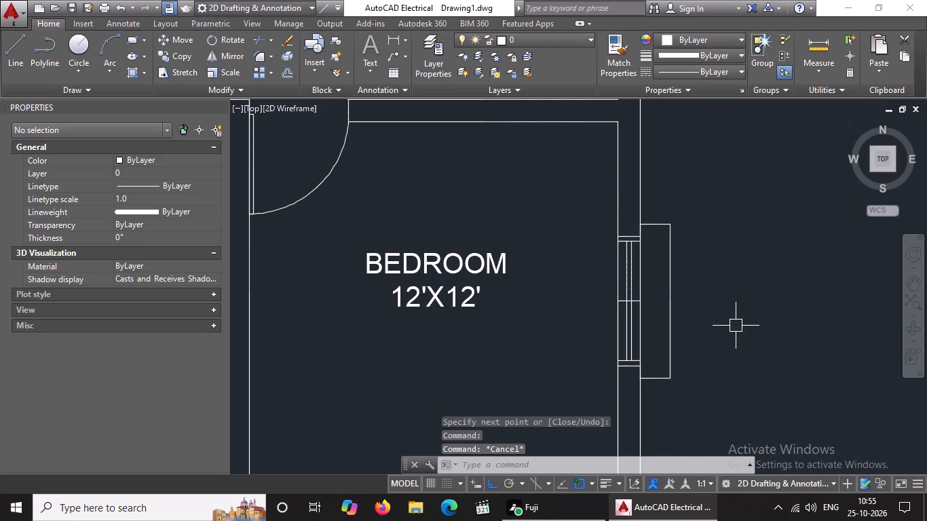
{"action": "scroll", "coordinate": [736, 312], "scroll_direction": "up", "scroll_amount": 2}
{"action": "scroll", "coordinate": [618, 207], "scroll_direction": "down", "scroll_amount": 3}
{"action": "scroll", "coordinate": [596, 175], "scroll_direction": "up", "scroll_amount": 2}
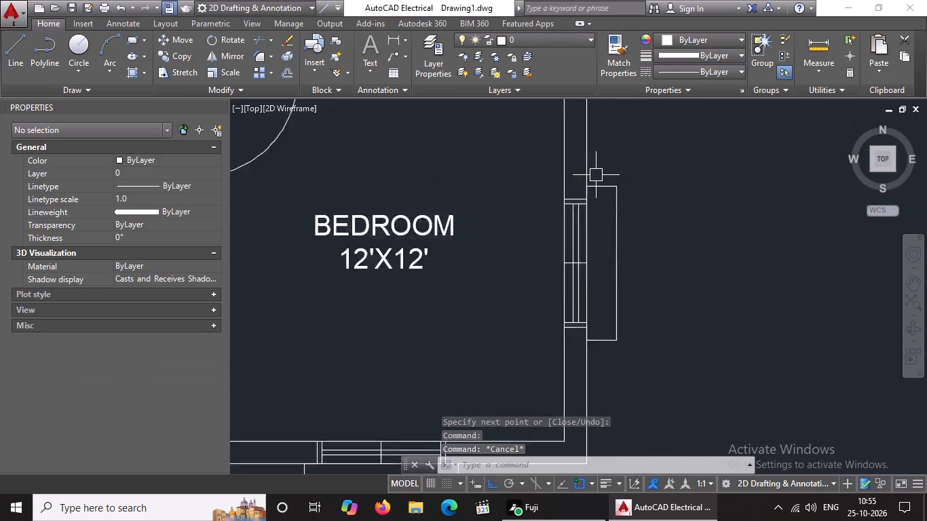
{"action": "left_click", "coordinate": [569, 161]}
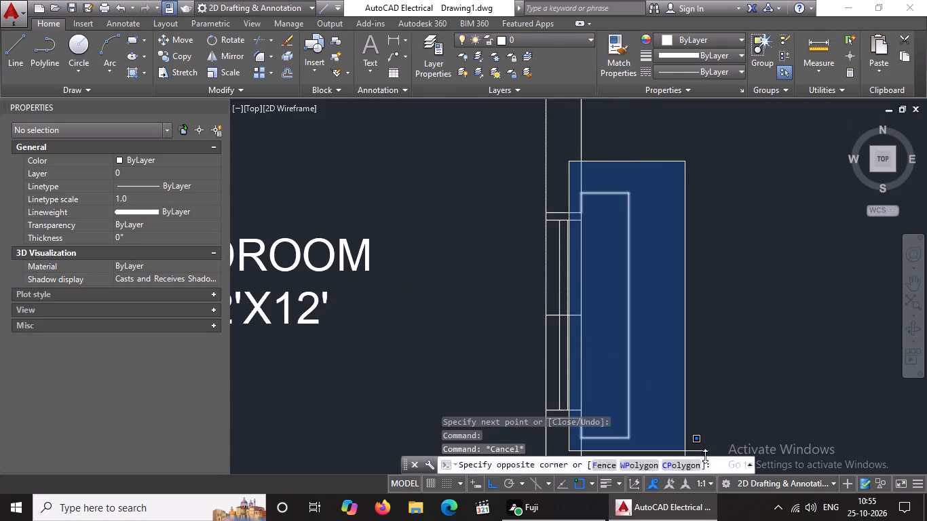
{"action": "left_click", "coordinate": [693, 444]}
{"action": "left_click", "coordinate": [713, 71]}
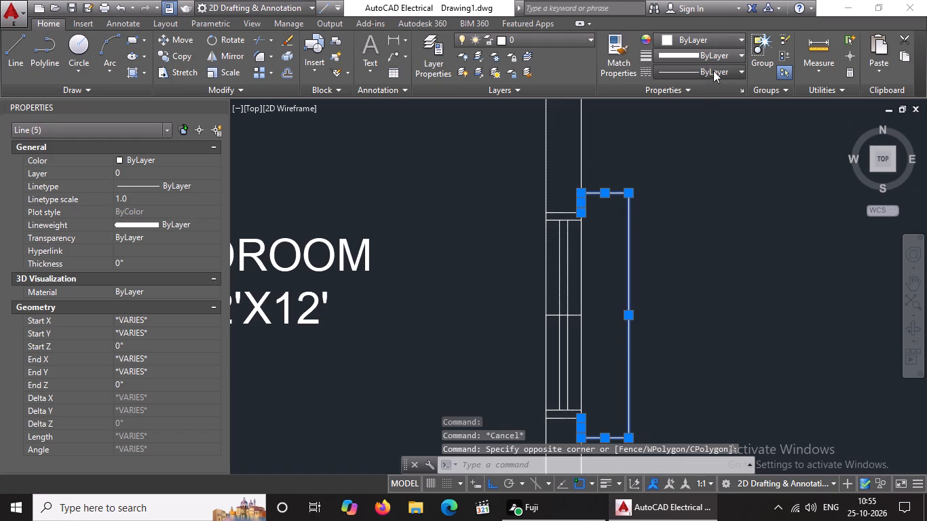
{"action": "left_click", "coordinate": [700, 119]}
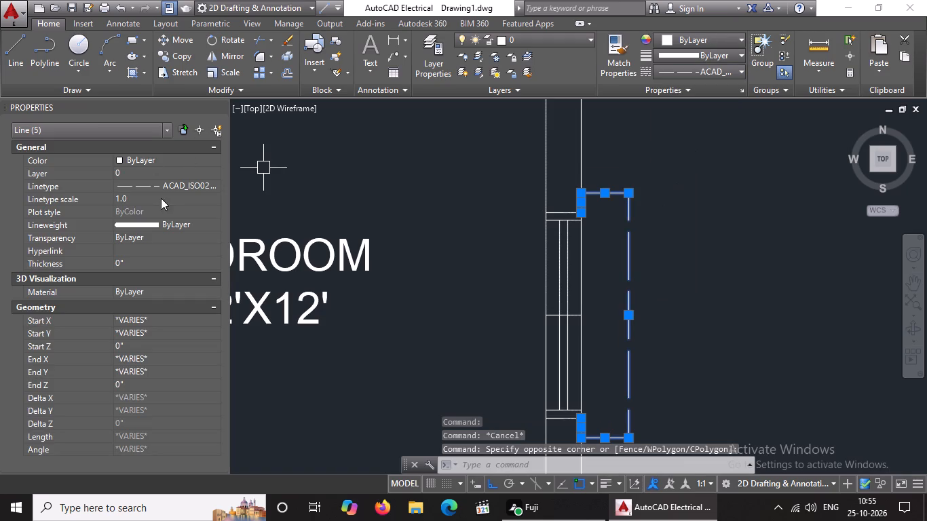
Set the linetype scale of the 12'X12' bedroom window's projection outline to 2.
{"action": "left_click", "coordinate": [161, 198]}
{"action": "key", "text": "BackSpace"}
{"action": "key", "text": "BackSpace"}
{"action": "key", "text": "BackSpace"}
{"action": "key", "text": "2"}
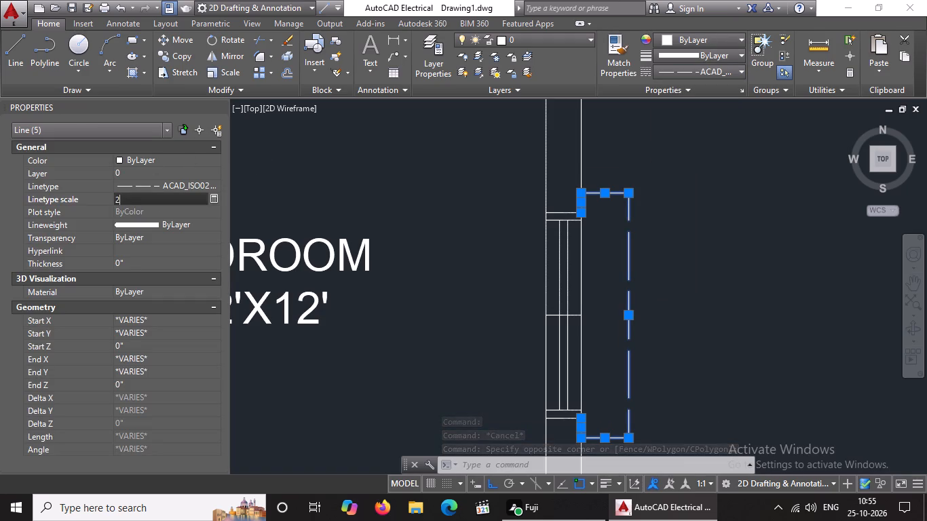
{"action": "key", "text": "Return"}
Look over the whole floor plan to check the rooms, windows and projection outlines.
{"action": "scroll", "coordinate": [422, 198], "scroll_direction": "down", "scroll_amount": 4}
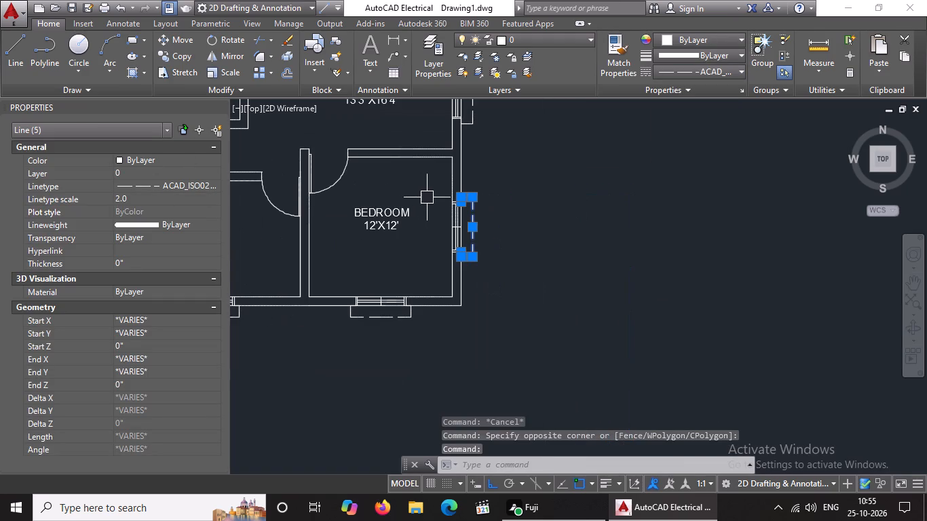
{"action": "middle_click_drag", "start_coordinate": [432, 208], "coordinate": [622, 271]}
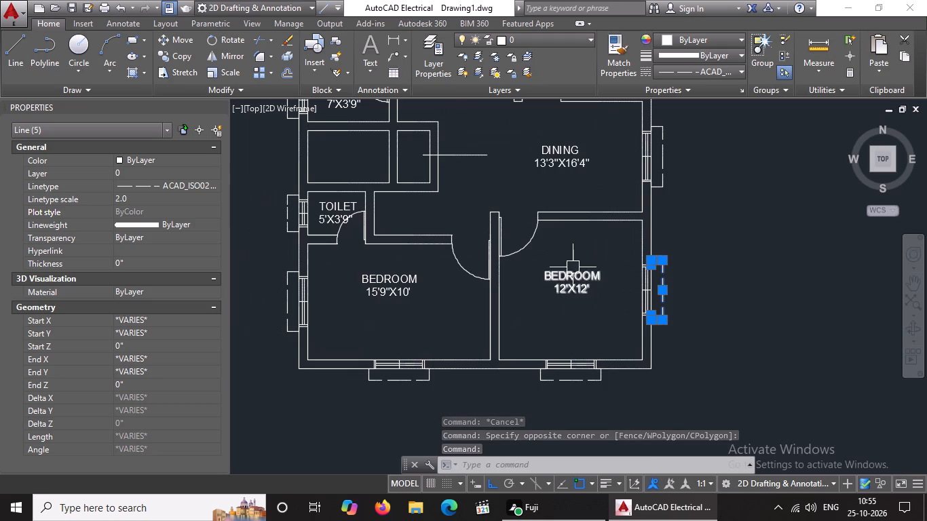
{"action": "middle_click_drag", "start_coordinate": [573, 267], "coordinate": [573, 398]}
{"action": "scroll", "coordinate": [567, 301], "scroll_direction": "down", "scroll_amount": 3}
{"action": "middle_click_drag", "start_coordinate": [544, 254], "coordinate": [565, 170]}
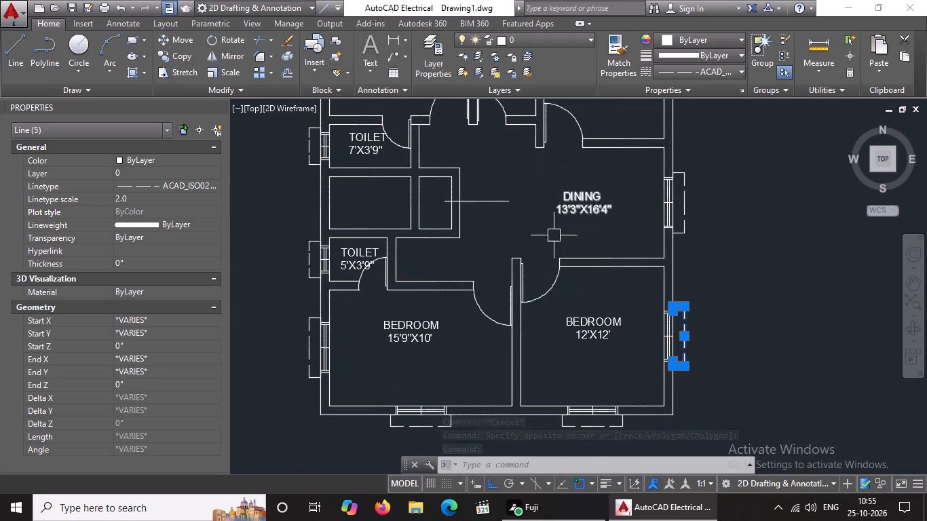
{"action": "scroll", "coordinate": [548, 245], "scroll_direction": "down", "scroll_amount": 3}
{"action": "middle_click_drag", "start_coordinate": [510, 320], "coordinate": [496, 396]}
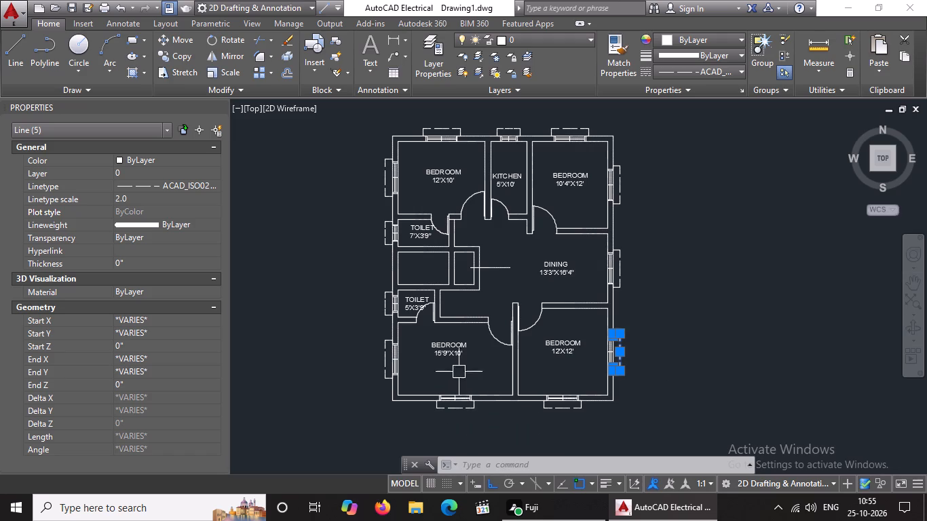
{"action": "scroll", "coordinate": [457, 360], "scroll_direction": "up", "scroll_amount": 2}
{"action": "scroll", "coordinate": [463, 355], "scroll_direction": "down", "scroll_amount": 4}
{"action": "middle_click_drag", "start_coordinate": [490, 413], "coordinate": [523, 502]}
{"action": "middle_click_drag", "start_coordinate": [530, 464], "coordinate": [530, 408]}
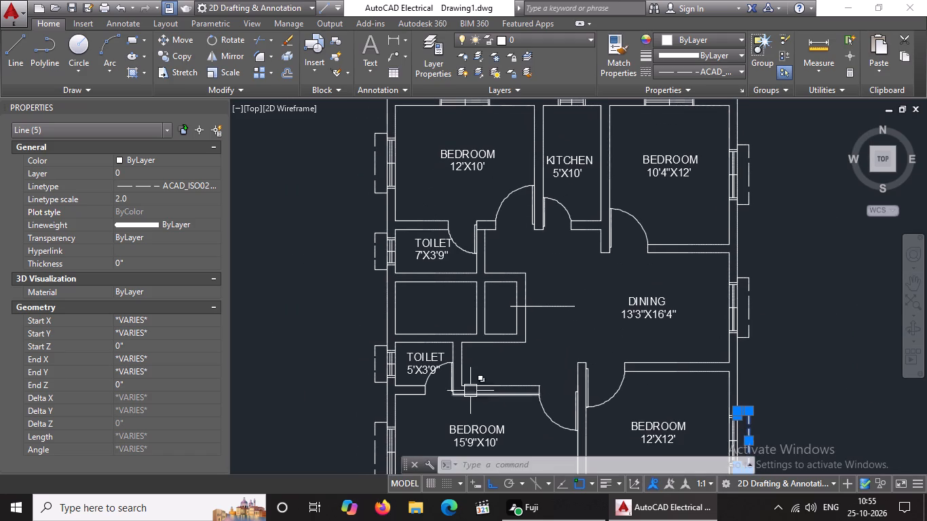
Replace the word BEDROOM with SITOUT in the label of the 15'9"X10' room.
{"action": "scroll", "coordinate": [497, 415], "scroll_direction": "up", "scroll_amount": 1}
{"action": "scroll", "coordinate": [505, 387], "scroll_direction": "down", "scroll_amount": 4}
{"action": "scroll", "coordinate": [419, 279], "scroll_direction": "up", "scroll_amount": 2}
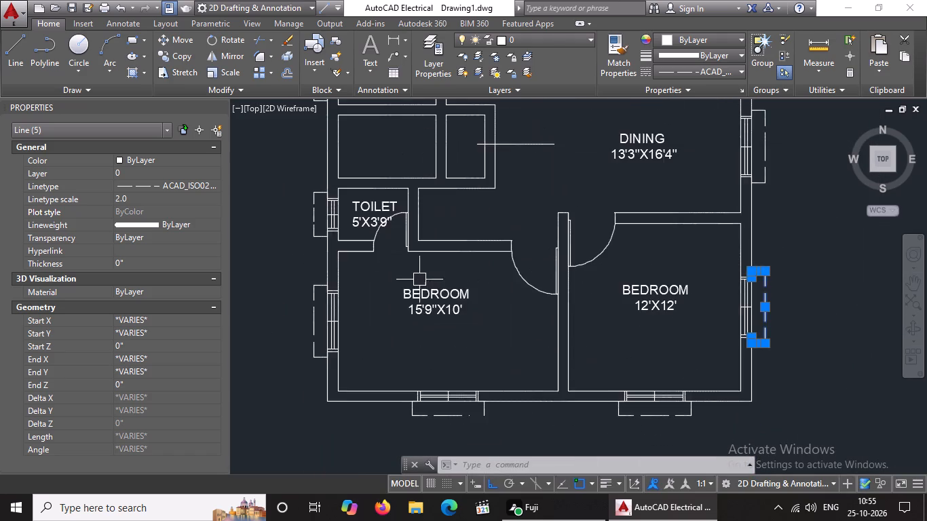
{"action": "scroll", "coordinate": [449, 288], "scroll_direction": "up", "scroll_amount": 3}
{"action": "double_click", "coordinate": [449, 312]}
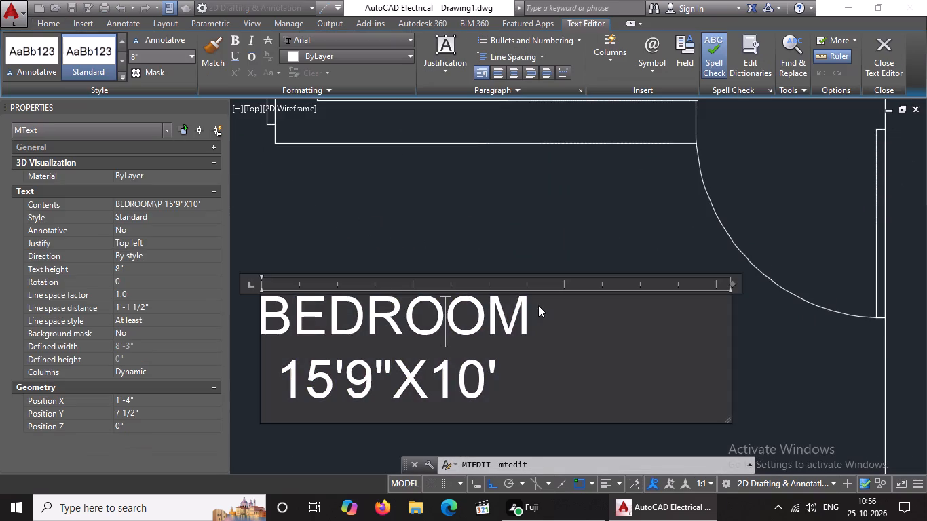
{"action": "left_click", "coordinate": [540, 305]}
{"action": "key", "text": "BackSpace"}
{"action": "key", "text": "BackSpace"}
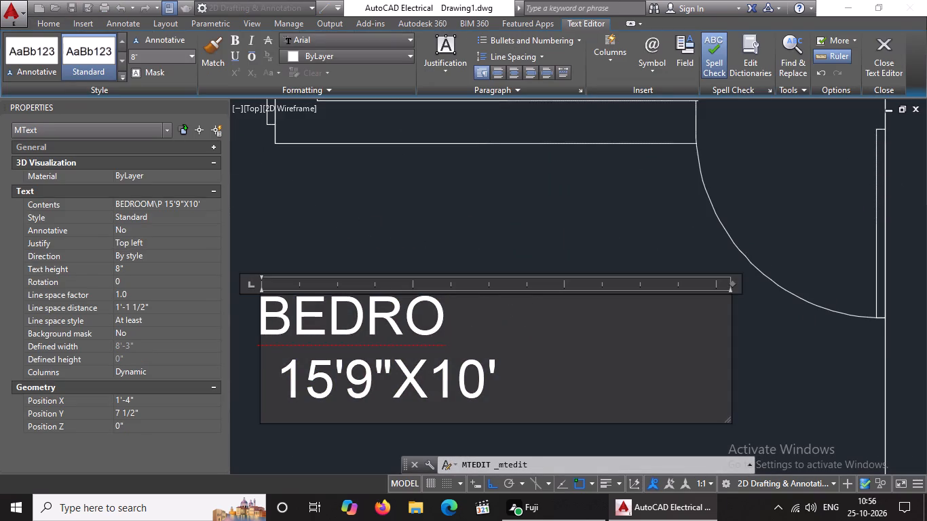
{"action": "key", "text": "BackSpace"}
{"action": "key", "text": "BackSpace"}
{"action": "key", "text": "BackSpace"}
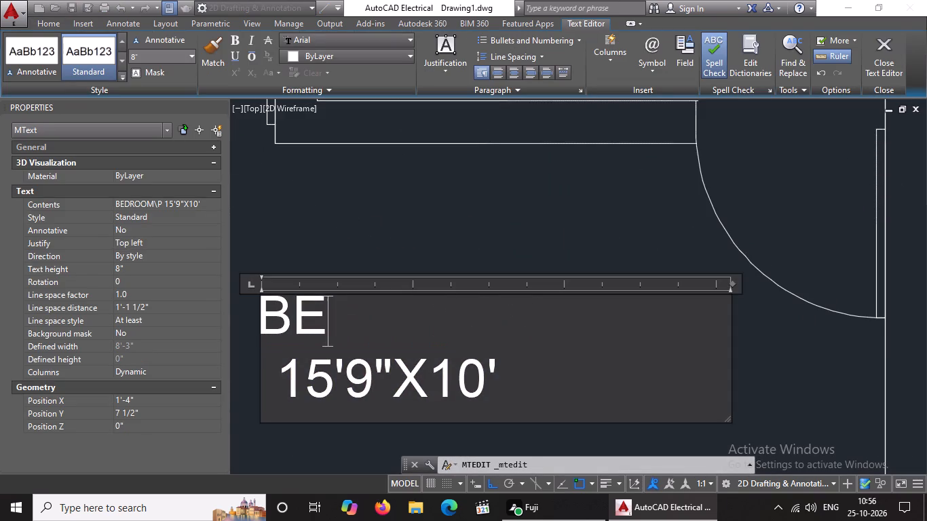
{"action": "key", "text": "BackSpace"}
{"action": "key", "text": "BackSpace"}
{"action": "type", "text": "SI"}
{"action": "type", "text": "TOUT"}
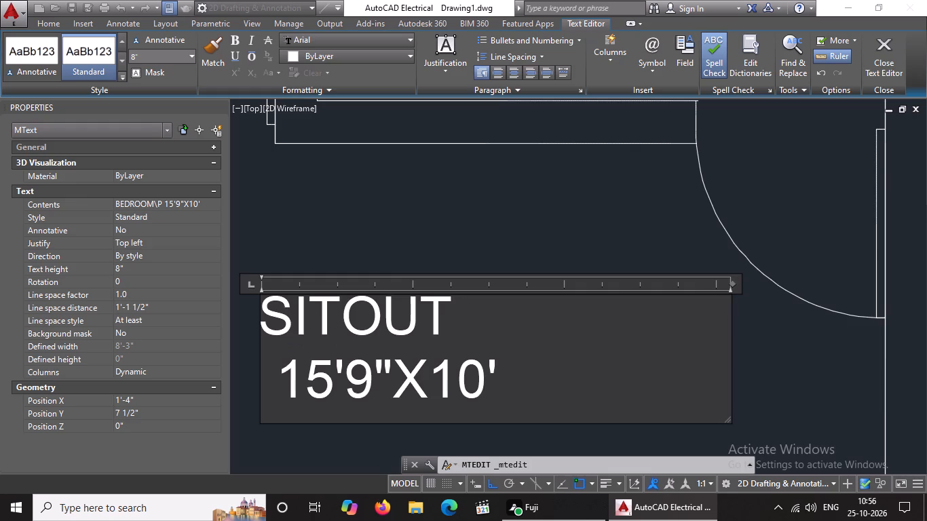
Remove the leading space before 15'9"X10' in the sitout label and finish the text edit.
{"action": "key", "text": "Left"}
{"action": "key", "text": "Down"}
{"action": "key", "text": "Down"}
{"action": "key", "text": "Left"}
{"action": "key", "text": "Left"}
{"action": "key", "text": "Left"}
{"action": "key", "text": "Left"}
{"action": "key", "text": "Left"}
{"action": "key", "text": "Left"}
{"action": "key", "text": "BackSpace"}
{"action": "left_click", "coordinate": [545, 237]}
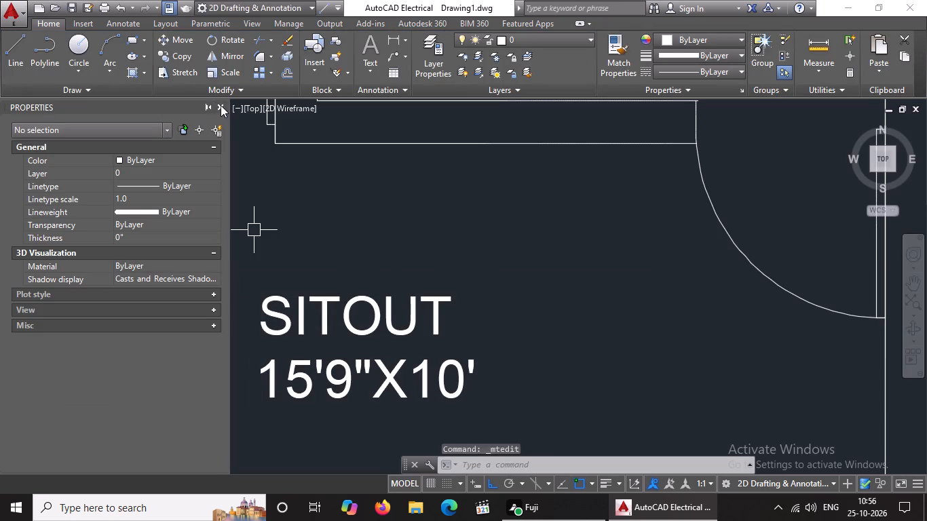
Close the Properties palette.
{"action": "left_click", "coordinate": [220, 104]}
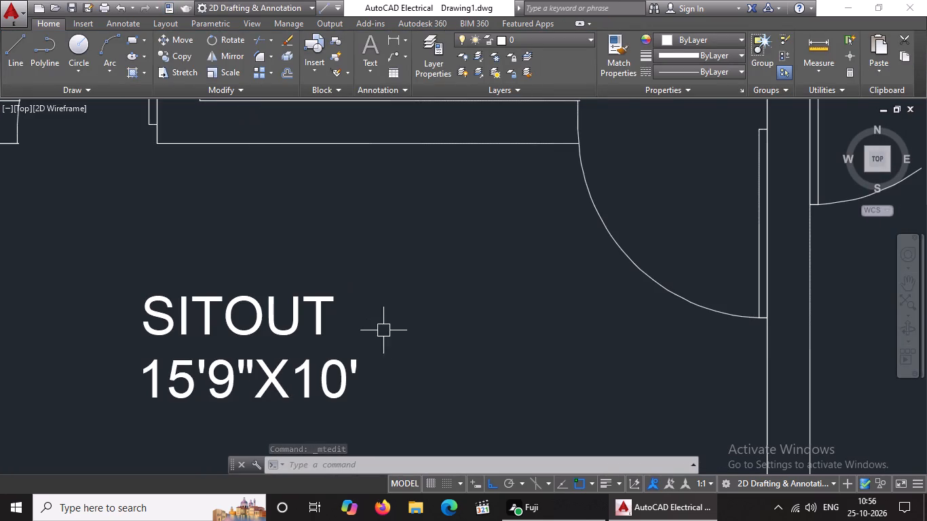
Delete the dashed projection outline and one glazing line of the window in the sitout's lower wall.
{"action": "scroll", "coordinate": [389, 327], "scroll_direction": "down", "scroll_amount": 4}
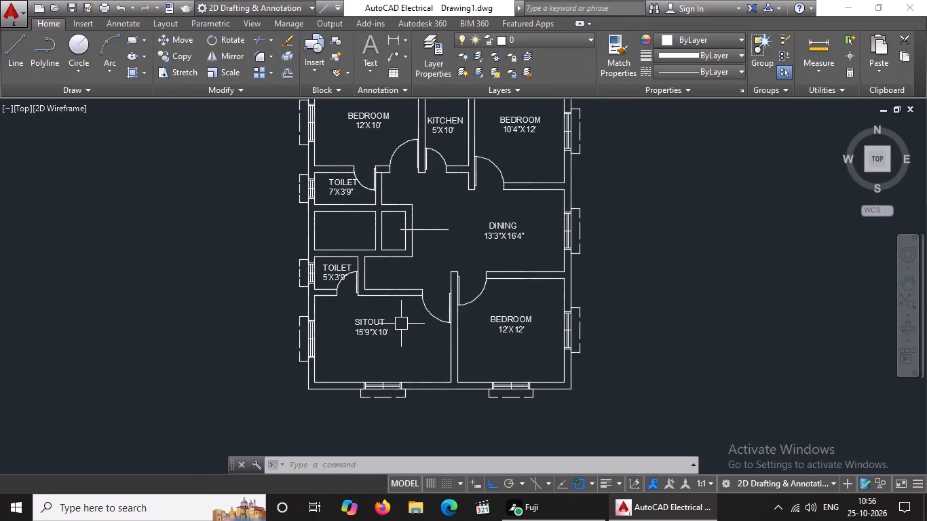
{"action": "middle_click_drag", "start_coordinate": [401, 326], "coordinate": [387, 391]}
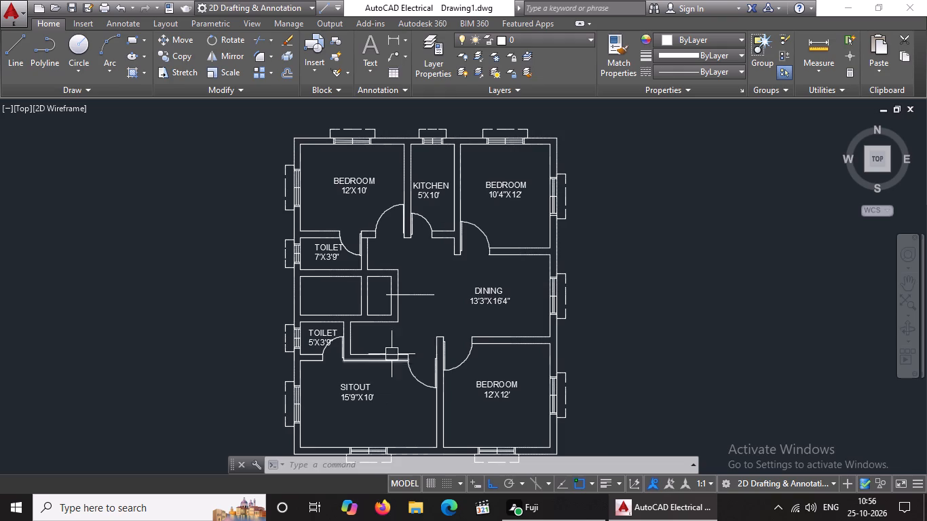
{"action": "middle_click_drag", "start_coordinate": [400, 325], "coordinate": [420, 275]}
{"action": "scroll", "coordinate": [390, 410], "scroll_direction": "up", "scroll_amount": 2}
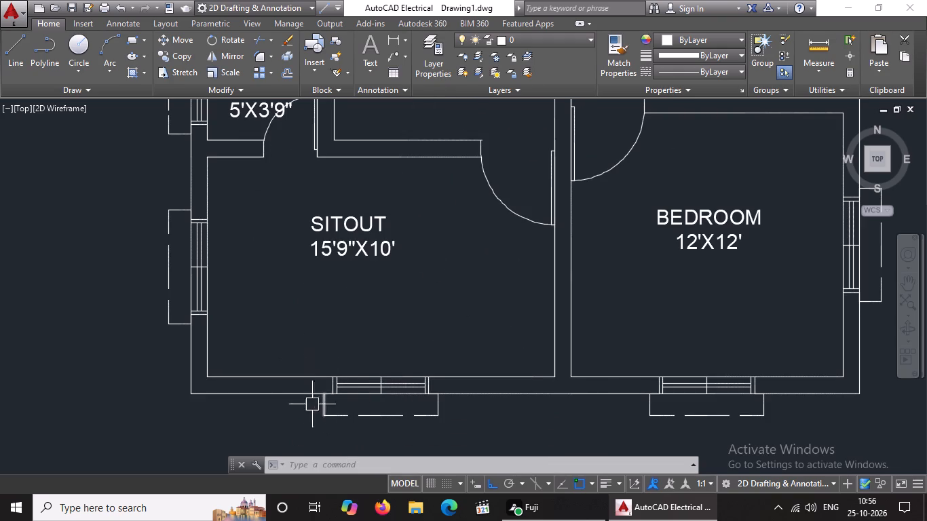
{"action": "scroll", "coordinate": [307, 402], "scroll_direction": "up", "scroll_amount": 2}
{"action": "left_click_drag", "start_coordinate": [313, 364], "coordinate": [339, 383]}
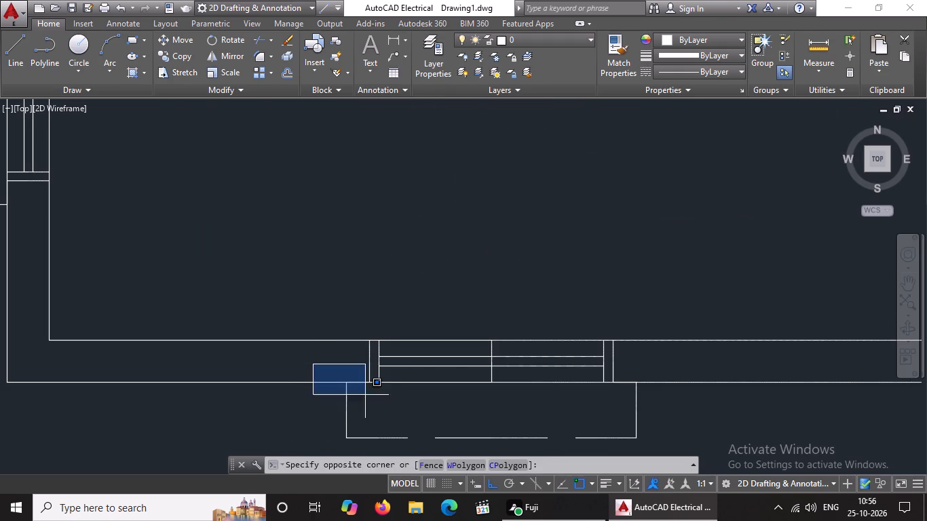
{"action": "scroll", "coordinate": [453, 423], "scroll_direction": "down", "scroll_amount": 2}
{"action": "left_click", "coordinate": [556, 445]}
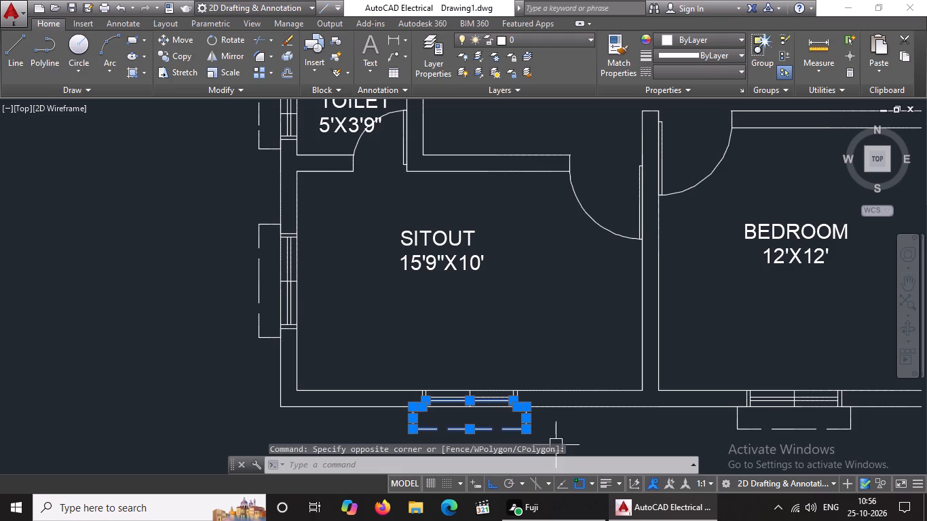
{"action": "key", "text": "Delete"}
Delete the jamb lines and remaining glazing line of the sitout's lower window, keeping its short centre line.
{"action": "scroll", "coordinate": [414, 393], "scroll_direction": "up", "scroll_amount": 2}
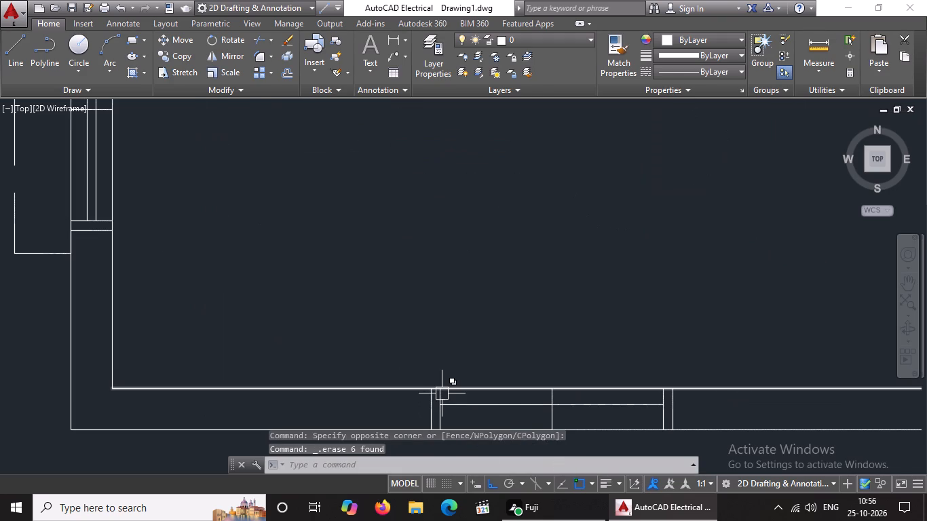
{"action": "left_click_drag", "start_coordinate": [414, 366], "coordinate": [417, 376]}
{"action": "scroll", "coordinate": [457, 408], "scroll_direction": "down", "scroll_amount": 4}
{"action": "scroll", "coordinate": [462, 424], "scroll_direction": "up", "scroll_amount": 2}
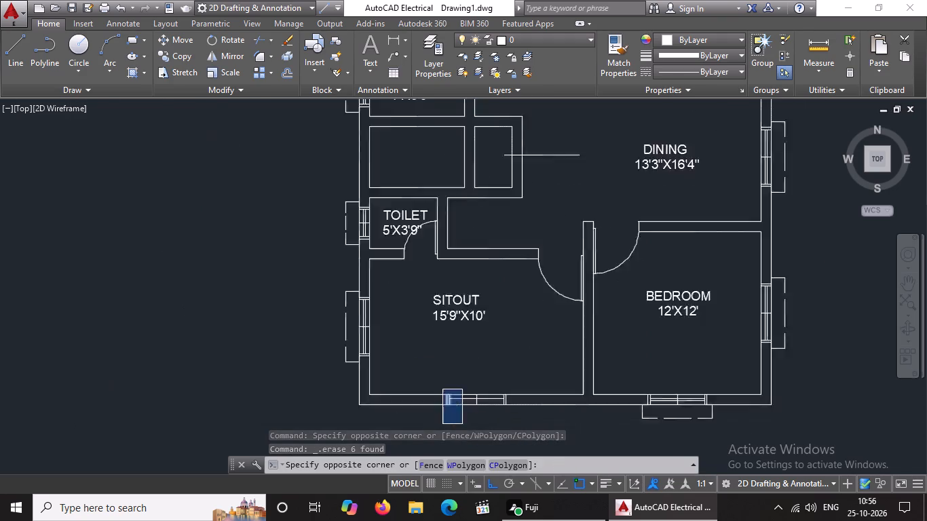
{"action": "scroll", "coordinate": [462, 424], "scroll_direction": "up", "scroll_amount": 1}
{"action": "left_click", "coordinate": [448, 410]}
{"action": "key", "text": "Delete"}
{"action": "left_click", "coordinate": [539, 327]}
{"action": "left_click", "coordinate": [598, 396]}
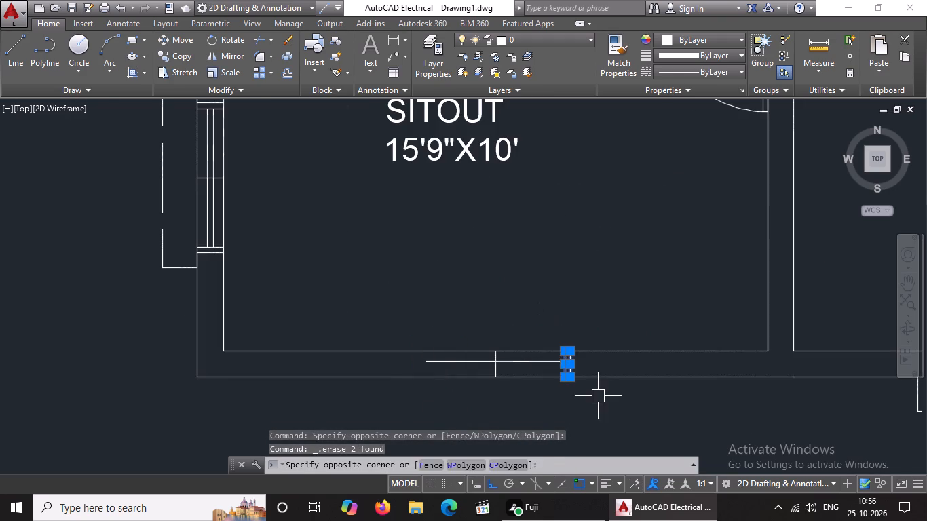
{"action": "key", "text": "Delete"}
{"action": "left_click", "coordinate": [546, 361]}
{"action": "key", "text": "Delete"}
{"action": "scroll", "coordinate": [546, 365], "scroll_direction": "down", "scroll_amount": 4}
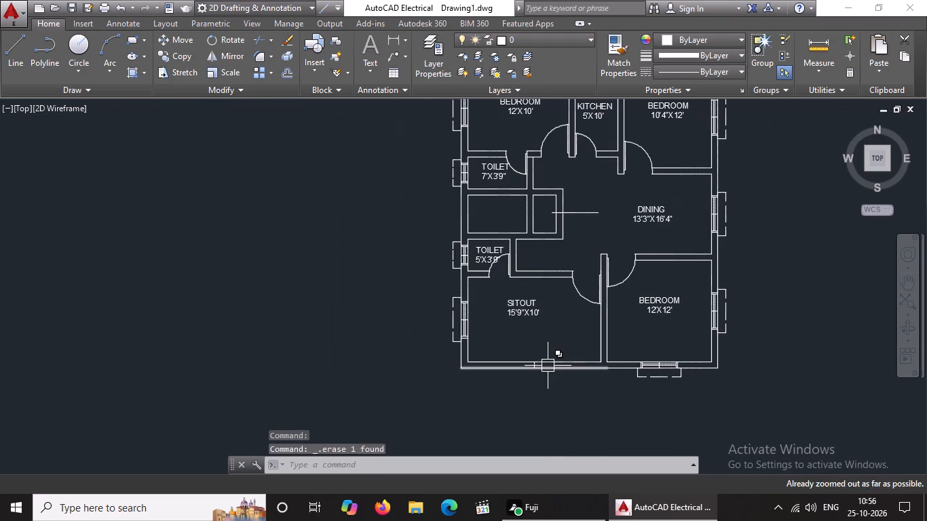
Copy the 5'X3'9" toilet's door twice, with ortho off, placing both copies side by side near the sitout's lower wall.
{"action": "scroll", "coordinate": [499, 269], "scroll_direction": "up", "scroll_amount": 3}
{"action": "left_click", "coordinate": [502, 253]}
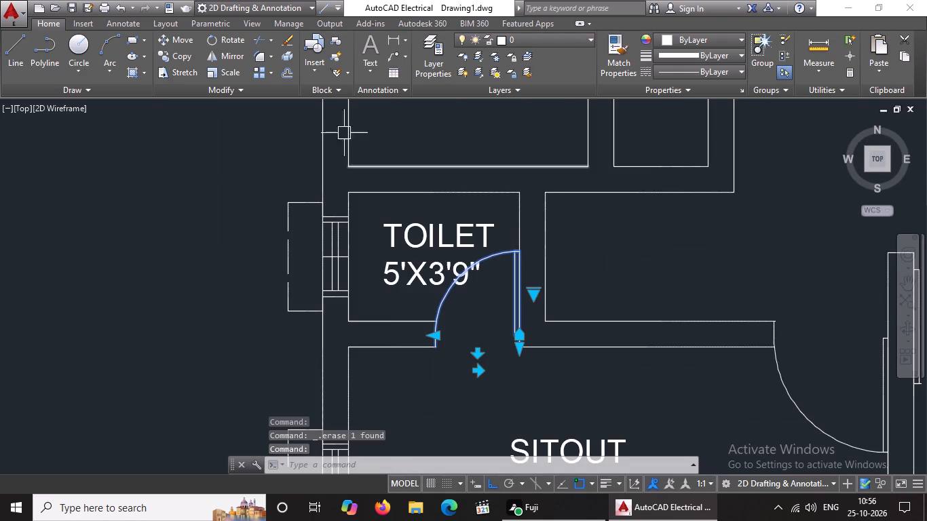
{"action": "left_click", "coordinate": [166, 50]}
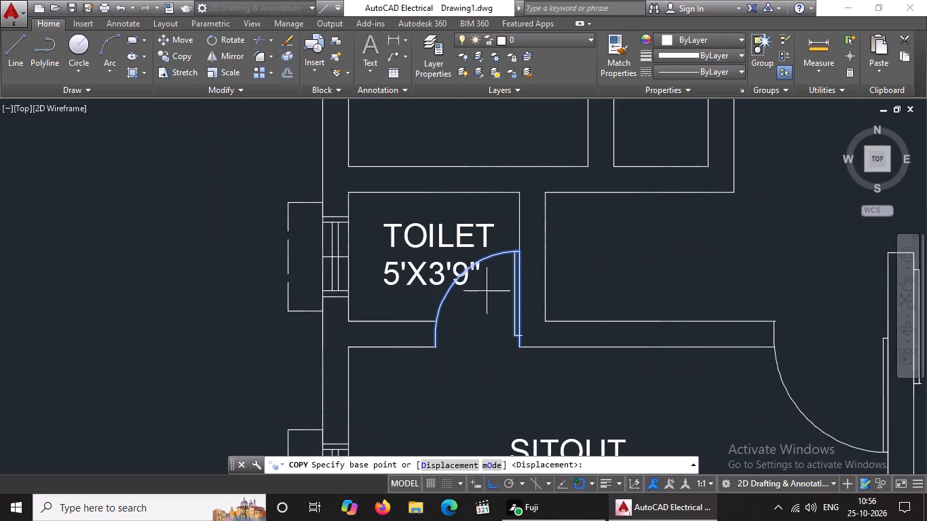
{"action": "left_click", "coordinate": [487, 291]}
{"action": "scroll", "coordinate": [512, 309], "scroll_direction": "down", "scroll_amount": 3}
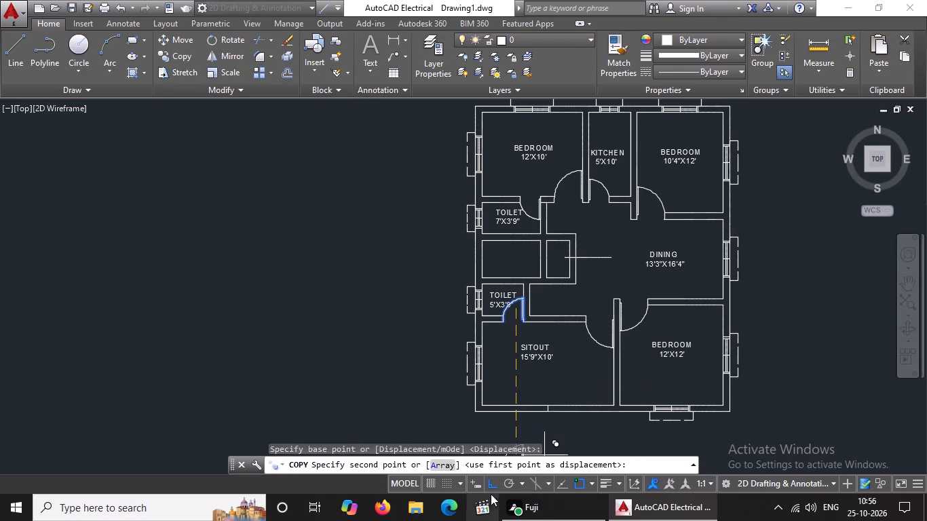
{"action": "left_click", "coordinate": [494, 482]}
{"action": "scroll", "coordinate": [586, 402], "scroll_direction": "up", "scroll_amount": 2}
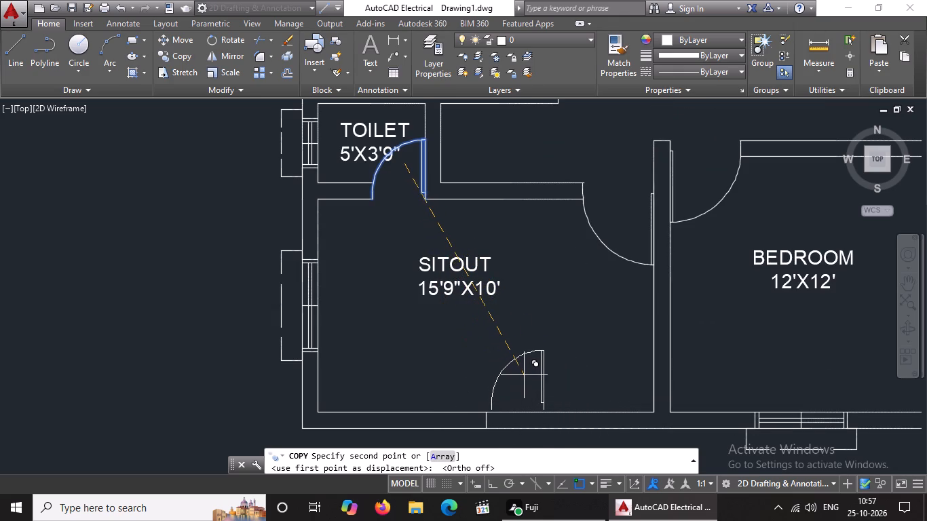
{"action": "left_click", "coordinate": [524, 374]}
{"action": "key", "text": "Delete"}
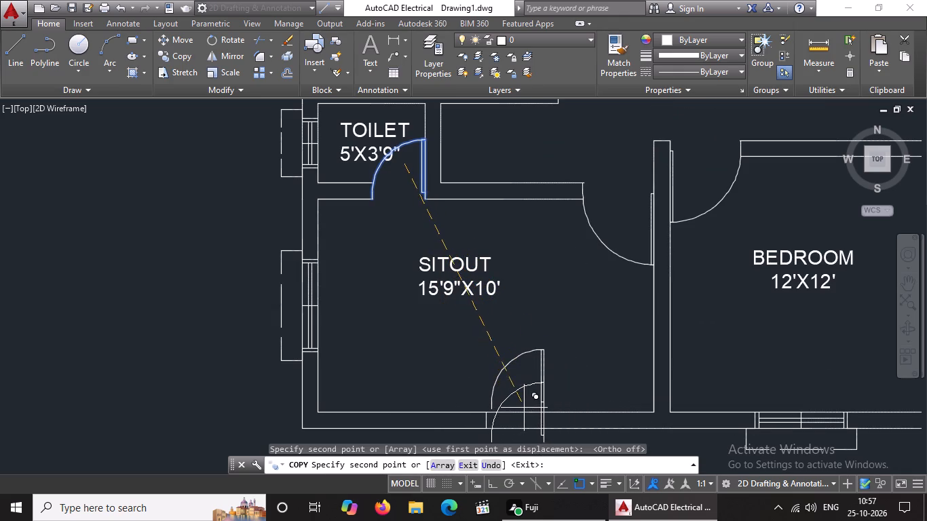
{"action": "key", "text": "Delete"}
{"action": "key", "text": "Delete"}
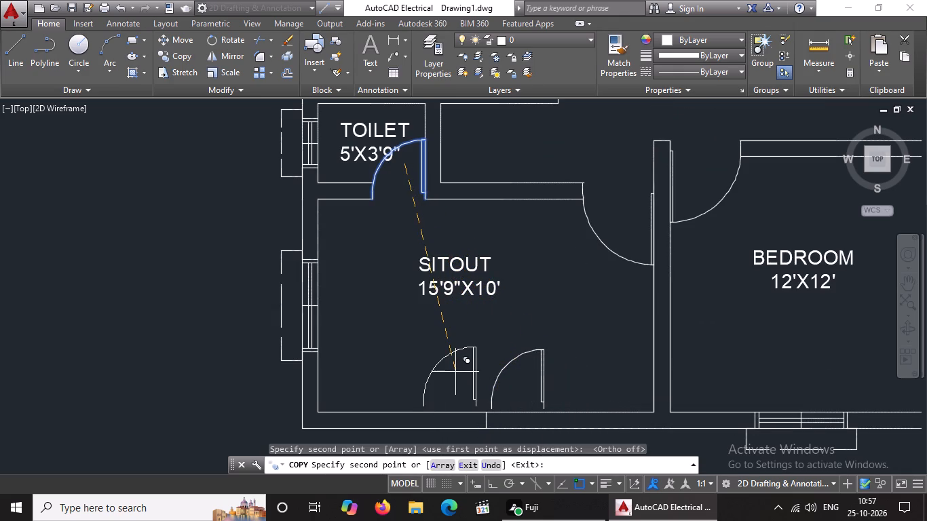
{"action": "left_click", "coordinate": [455, 371]}
{"action": "key", "text": "Escape"}
Flip the hinge side of the left door copy in the sitout so it mirrors the other copy.
{"action": "left_click", "coordinate": [472, 386]}
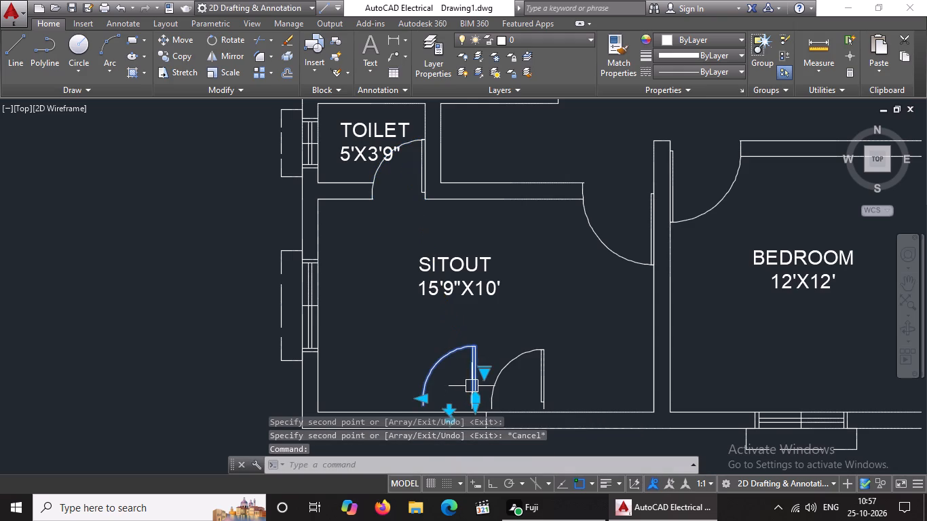
{"action": "scroll", "coordinate": [463, 386], "scroll_direction": "up", "scroll_amount": 1}
{"action": "scroll", "coordinate": [463, 386], "scroll_direction": "down", "scroll_amount": 3}
{"action": "middle_click_drag", "start_coordinate": [478, 387], "coordinate": [487, 343]}
{"action": "scroll", "coordinate": [485, 353], "scroll_direction": "up", "scroll_amount": 1}
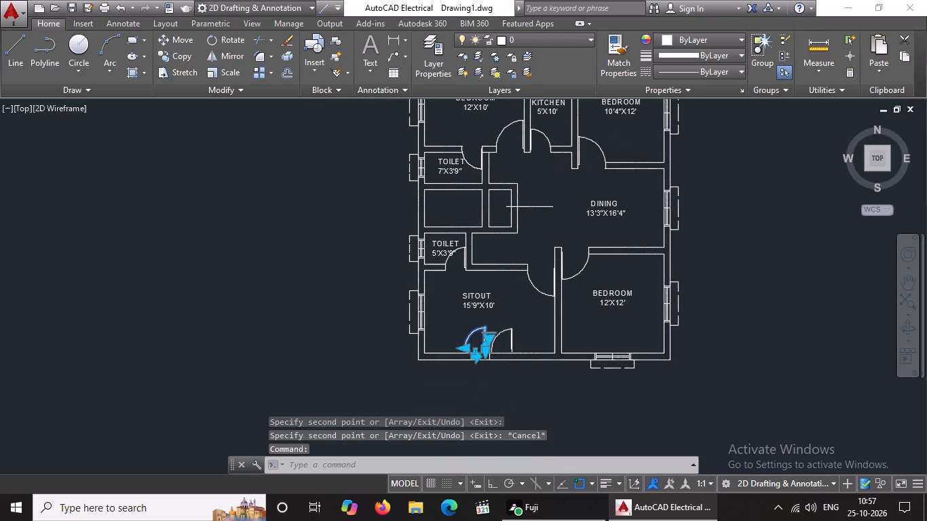
{"action": "scroll", "coordinate": [485, 353], "scroll_direction": "up", "scroll_amount": 2}
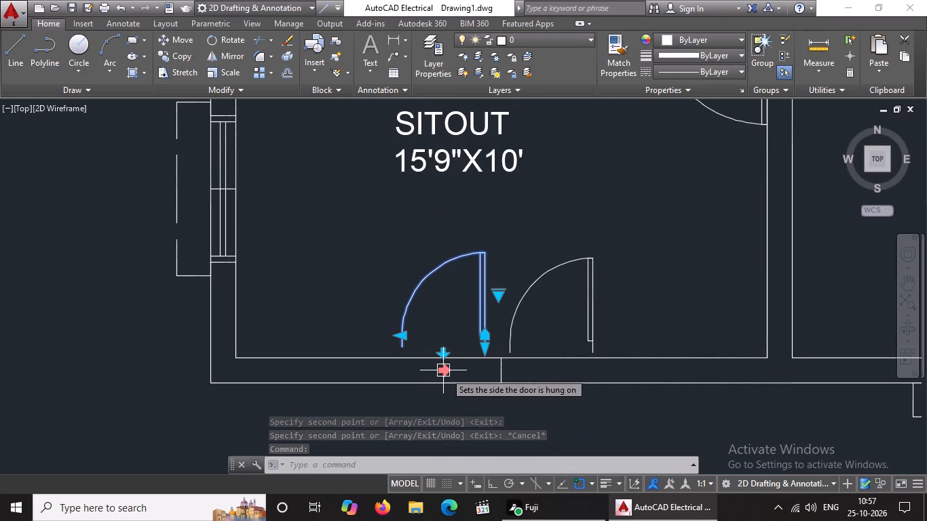
{"action": "left_click", "coordinate": [444, 372]}
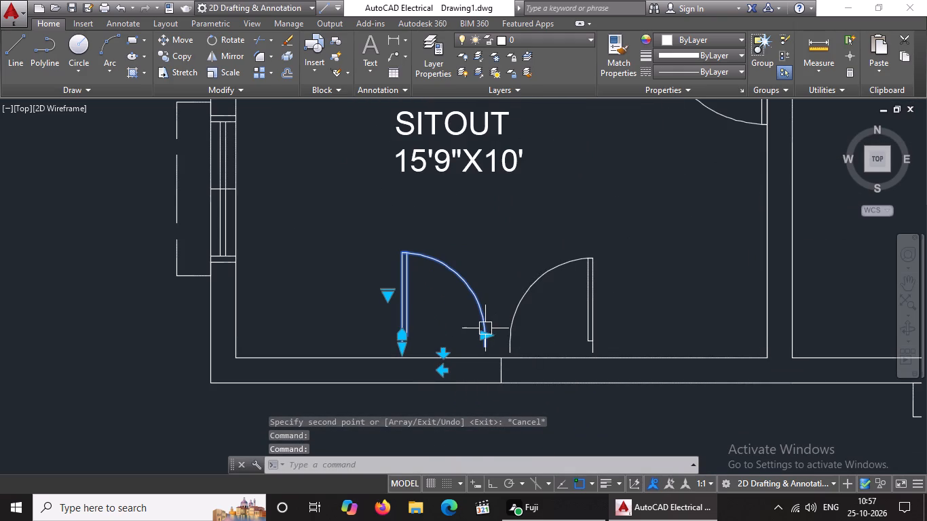
Move both door copies so their arcs meet at the outer end of the centre line in the sitout's lower wall, forming a double door.
{"action": "left_click", "coordinate": [170, 36]}
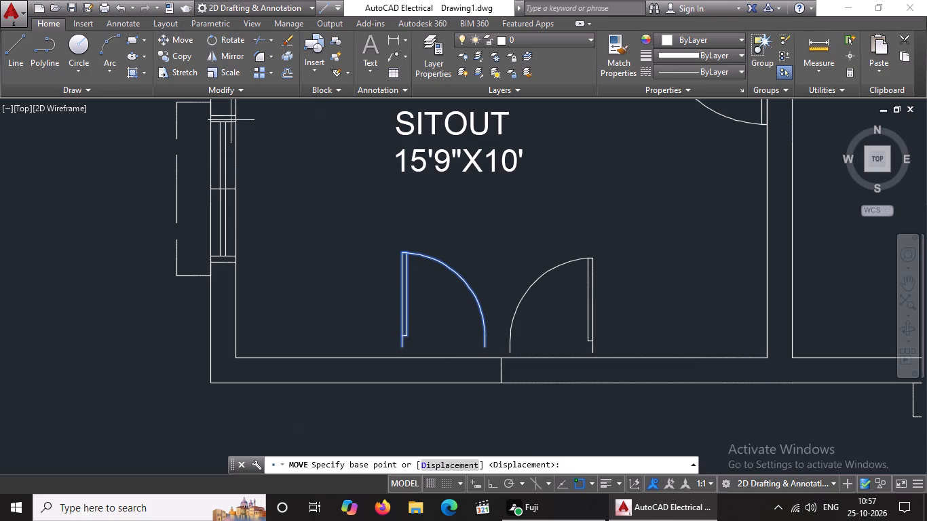
{"action": "left_click", "coordinate": [486, 348]}
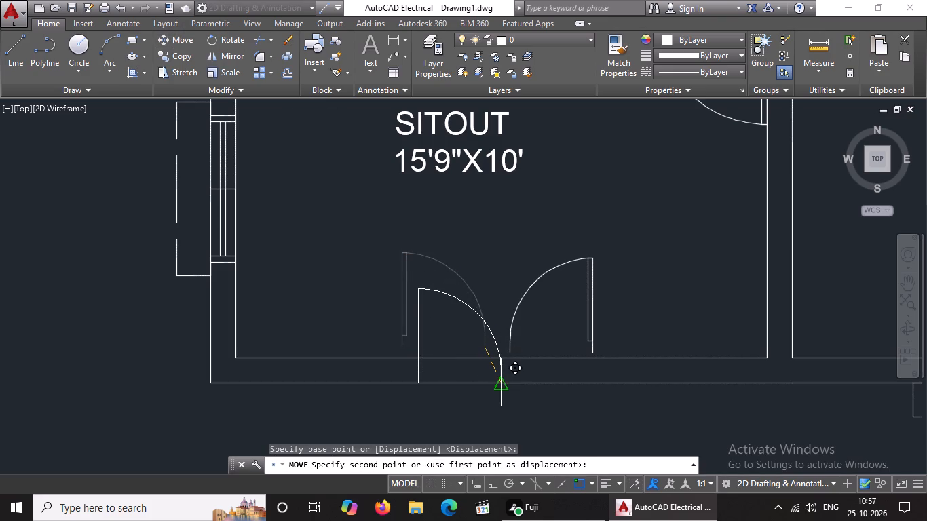
{"action": "left_click", "coordinate": [502, 383]}
{"action": "left_click", "coordinate": [519, 307]}
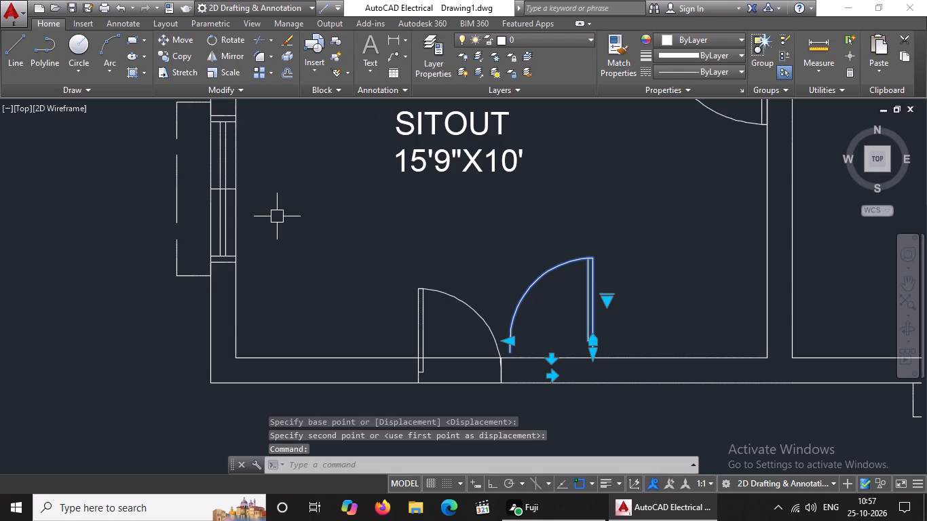
{"action": "left_click", "coordinate": [180, 37]}
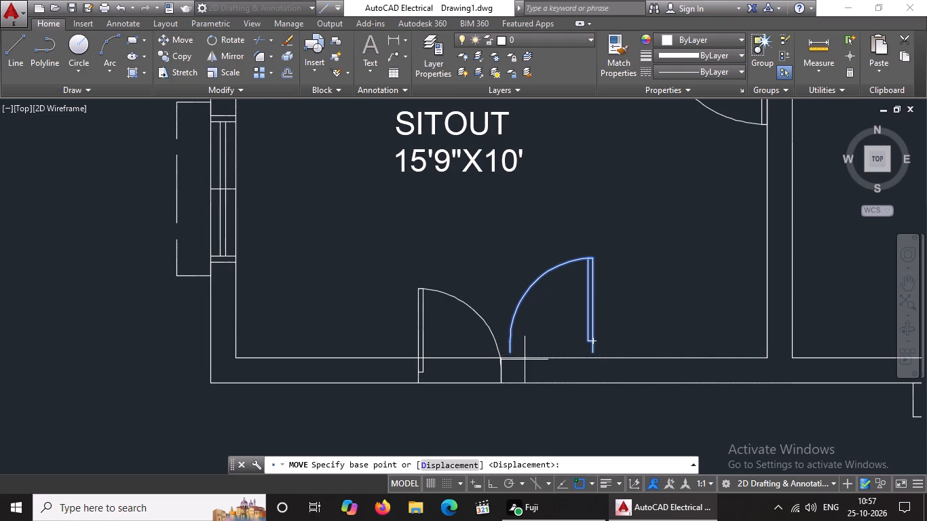
{"action": "left_click", "coordinate": [510, 351]}
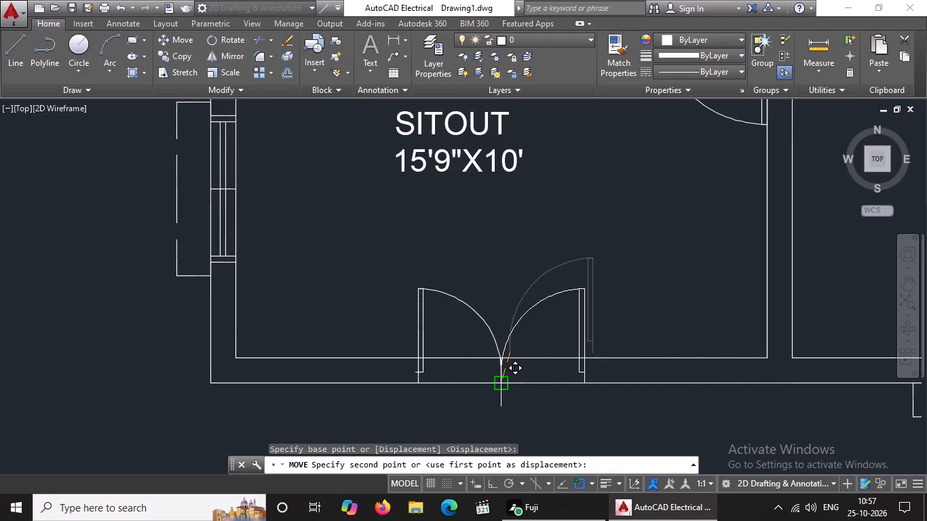
{"action": "left_click", "coordinate": [501, 383]}
{"action": "scroll", "coordinate": [552, 359], "scroll_direction": "down", "scroll_amount": 2}
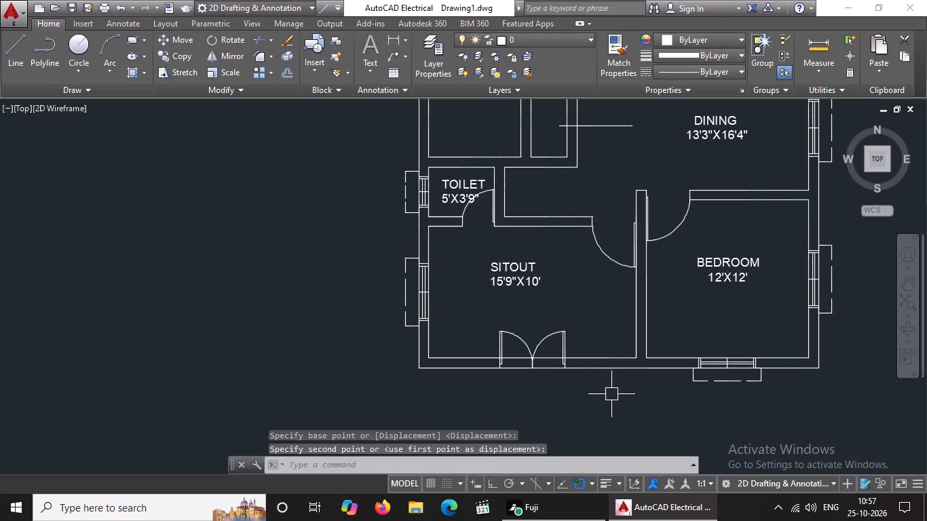
{"action": "key", "text": "Escape"}
Trim the inner line of the sitout's lower wall across the double door opening and remove the old window centre line.
{"action": "type", "text": "TR"}
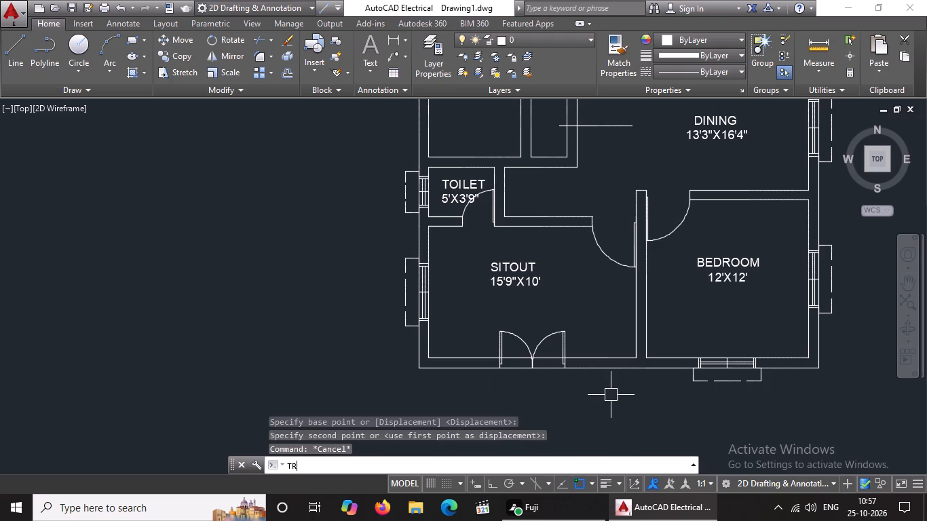
{"action": "key", "text": "Return"}
{"action": "key", "text": "Return"}
{"action": "scroll", "coordinate": [529, 361], "scroll_direction": "up", "scroll_amount": 3}
{"action": "scroll", "coordinate": [398, 347], "scroll_direction": "up", "scroll_amount": 3}
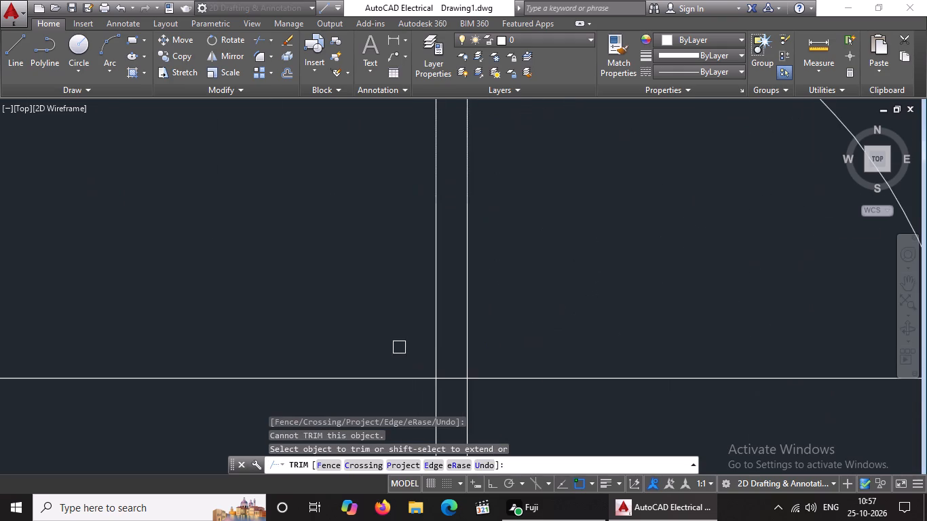
{"action": "left_click_drag", "start_coordinate": [453, 381], "coordinate": [465, 375]}
{"action": "left_click_drag", "start_coordinate": [483, 379], "coordinate": [492, 377]}
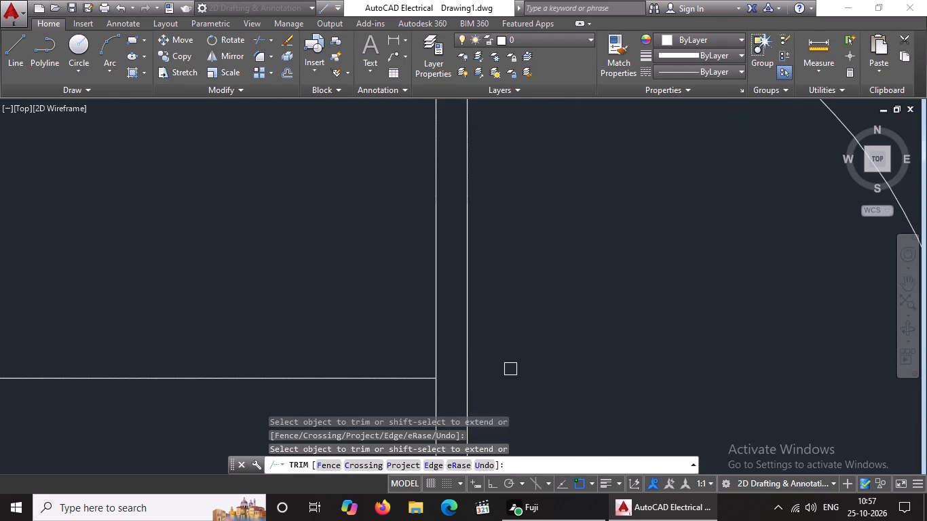
{"action": "scroll", "coordinate": [556, 353], "scroll_direction": "down", "scroll_amount": 6}
{"action": "scroll", "coordinate": [624, 357], "scroll_direction": "up", "scroll_amount": 3}
{"action": "scroll", "coordinate": [534, 347], "scroll_direction": "up", "scroll_amount": 3}
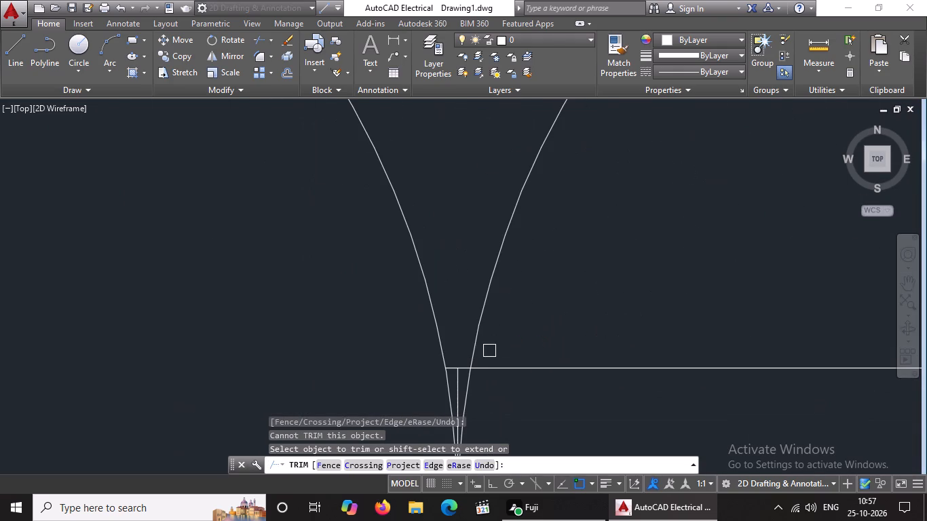
{"action": "left_click", "coordinate": [456, 383]}
{"action": "left_click_drag", "start_coordinate": [454, 372], "coordinate": [462, 370]}
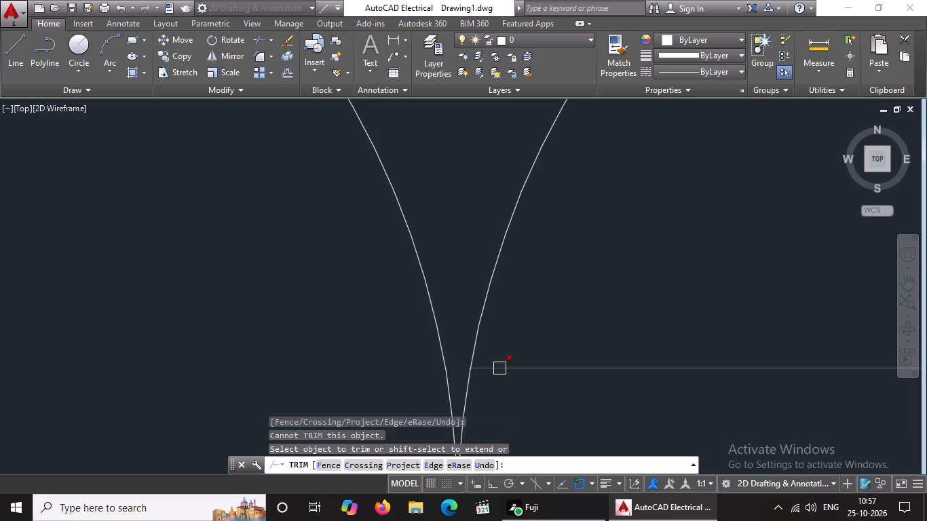
{"action": "left_click", "coordinate": [504, 368]}
Trim the outer line of the sitout's lower wall across the double door opening.
{"action": "scroll", "coordinate": [527, 358], "scroll_direction": "down", "scroll_amount": 4}
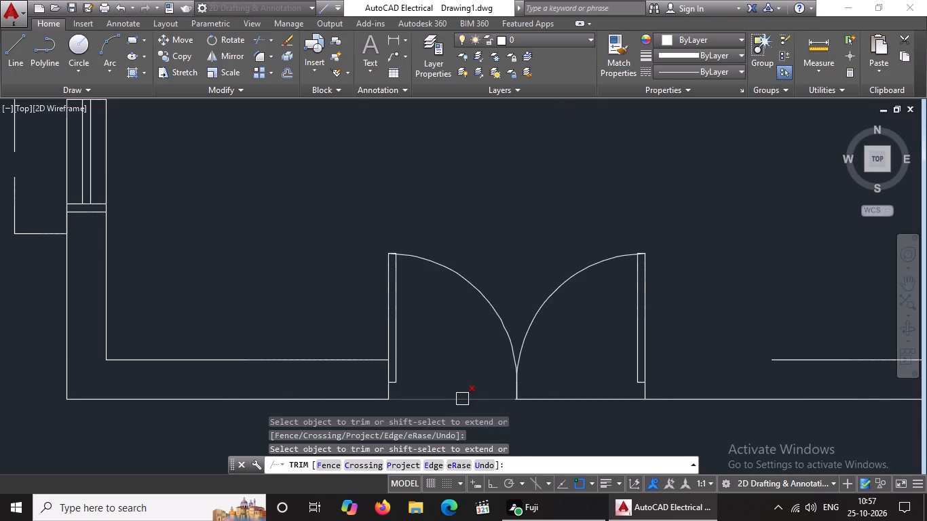
{"action": "left_click_drag", "start_coordinate": [461, 399], "coordinate": [474, 399]}
{"action": "scroll", "coordinate": [515, 401], "scroll_direction": "up", "scroll_amount": 5}
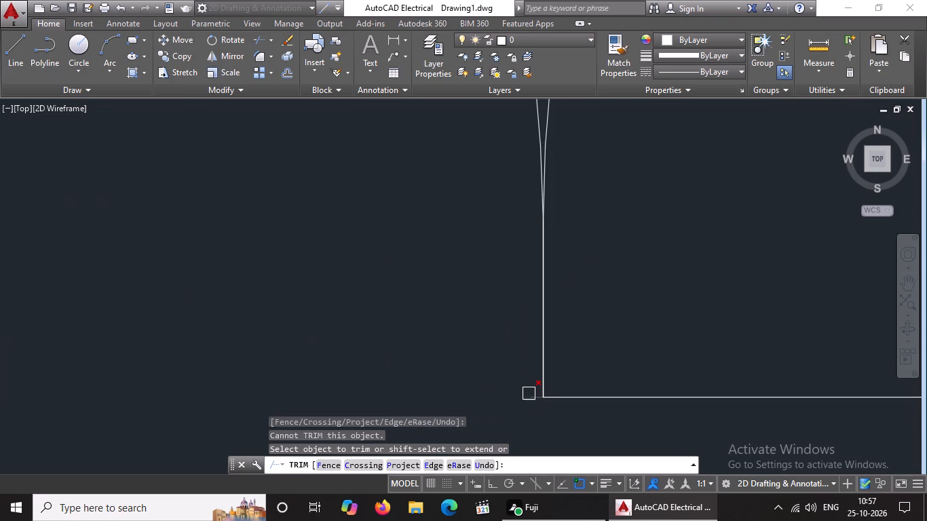
{"action": "left_click_drag", "start_coordinate": [530, 393], "coordinate": [537, 395]}
{"action": "left_click", "coordinate": [554, 398]}
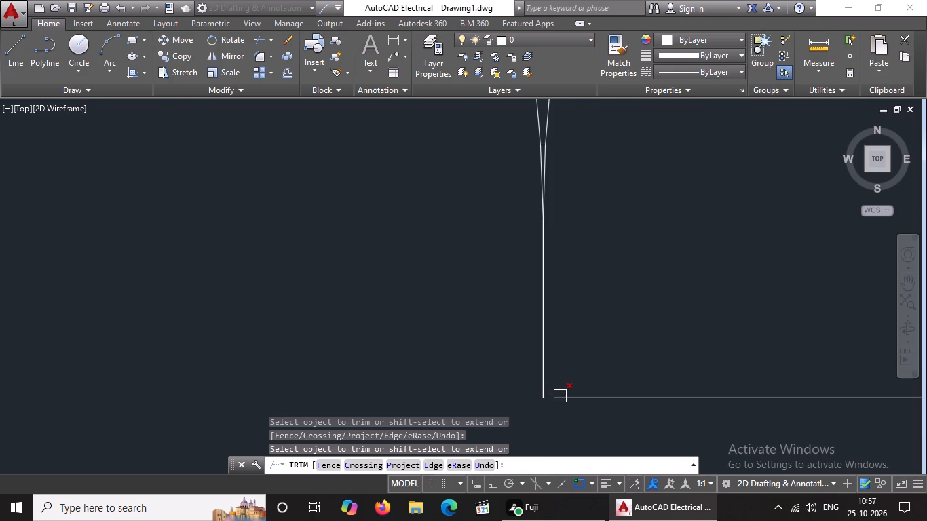
{"action": "left_click", "coordinate": [563, 395]}
{"action": "scroll", "coordinate": [569, 393], "scroll_direction": "down", "scroll_amount": 9}
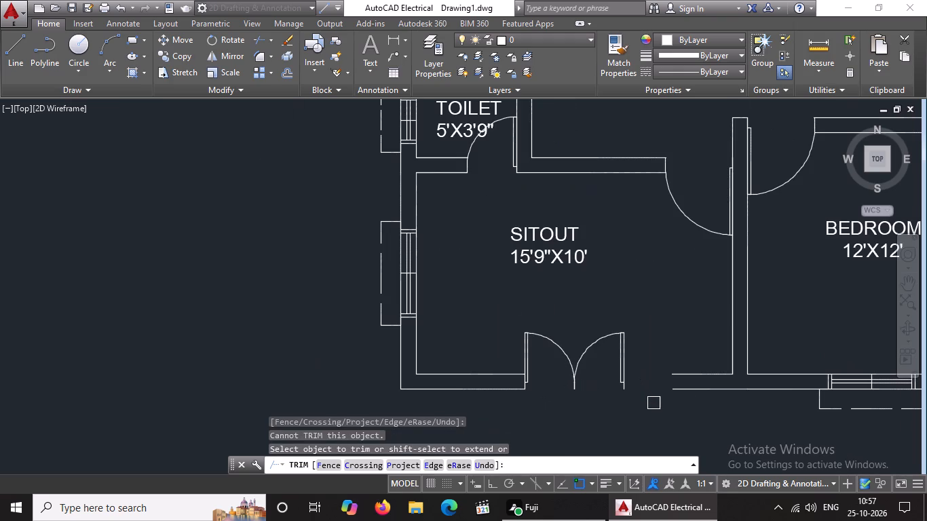
{"action": "key", "text": "Escape"}
Extend the inner and outer lines of the sitout's lower wall to the double door's right-hand jamb.
{"action": "type", "text": "EX"}
{"action": "key", "text": "Return"}
{"action": "key", "text": "Return"}
{"action": "scroll", "coordinate": [654, 403], "scroll_direction": "up", "scroll_amount": 1}
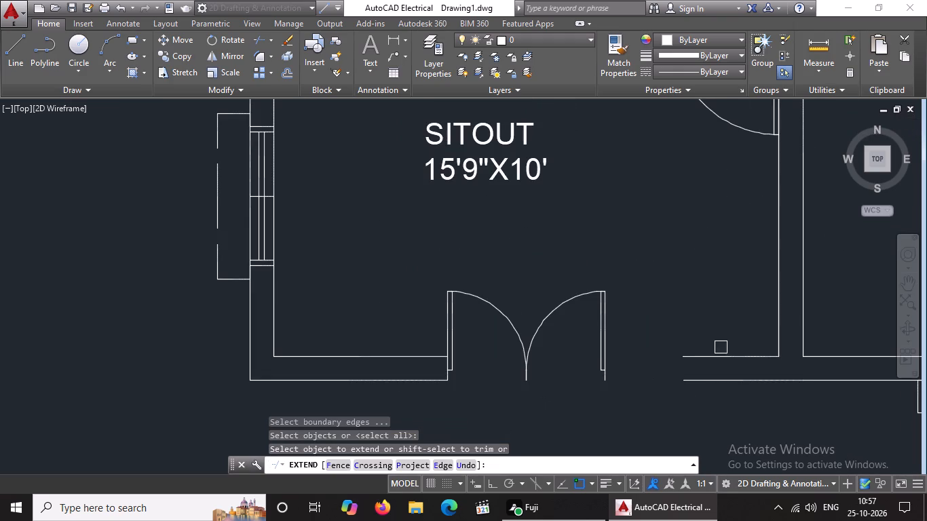
{"action": "left_click", "coordinate": [696, 356]}
{"action": "left_click", "coordinate": [686, 377]}
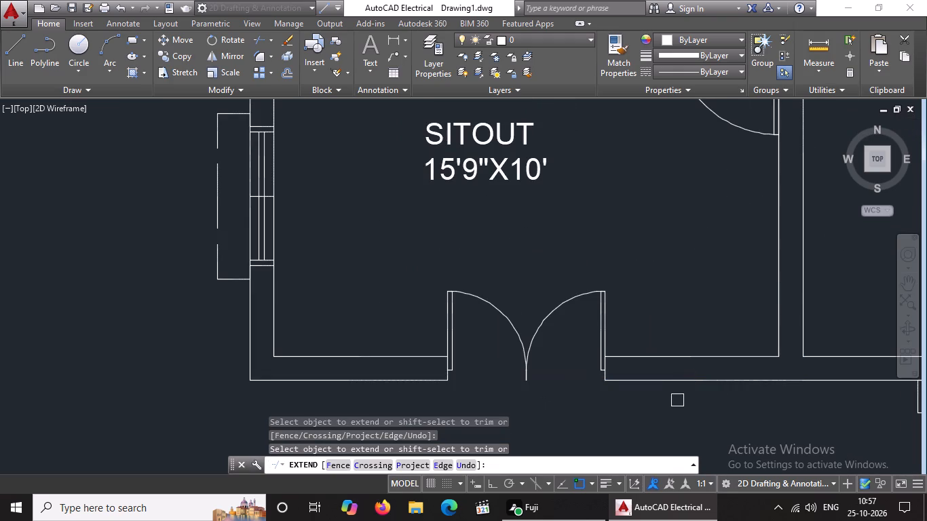
{"action": "scroll", "coordinate": [668, 388], "scroll_direction": "down", "scroll_amount": 5}
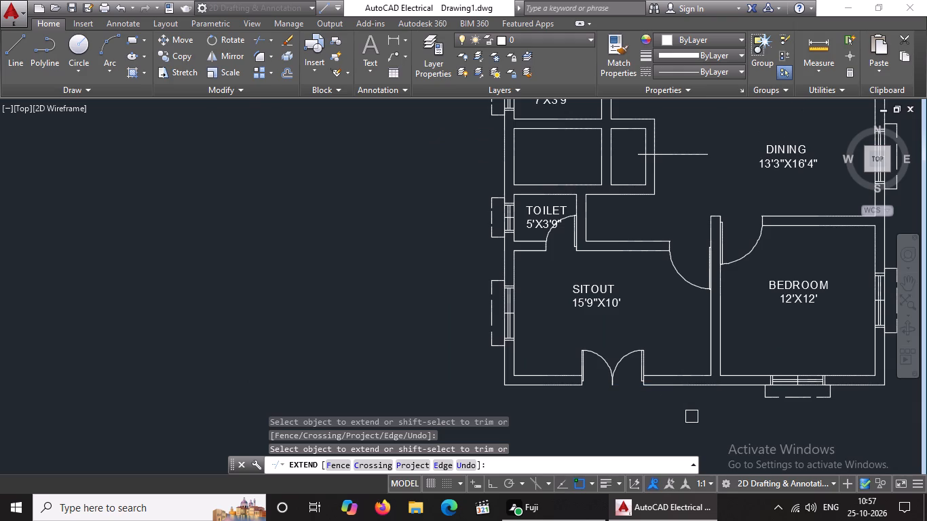
{"action": "key", "text": "Escape"}
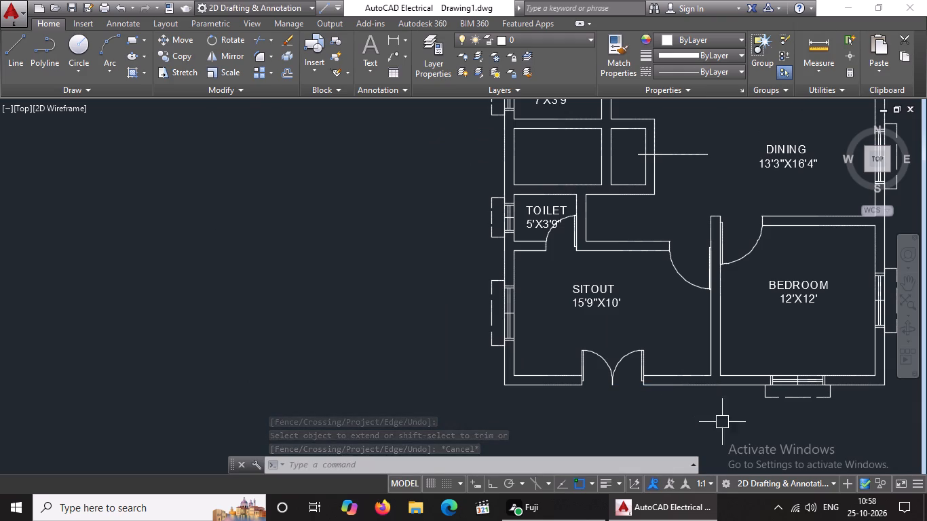
Add a single-line text label "W" at the lower window of the 12'X12' bedroom, with its height picked within the dashed projection.
{"action": "middle_click_drag", "start_coordinate": [732, 399], "coordinate": [661, 383]}
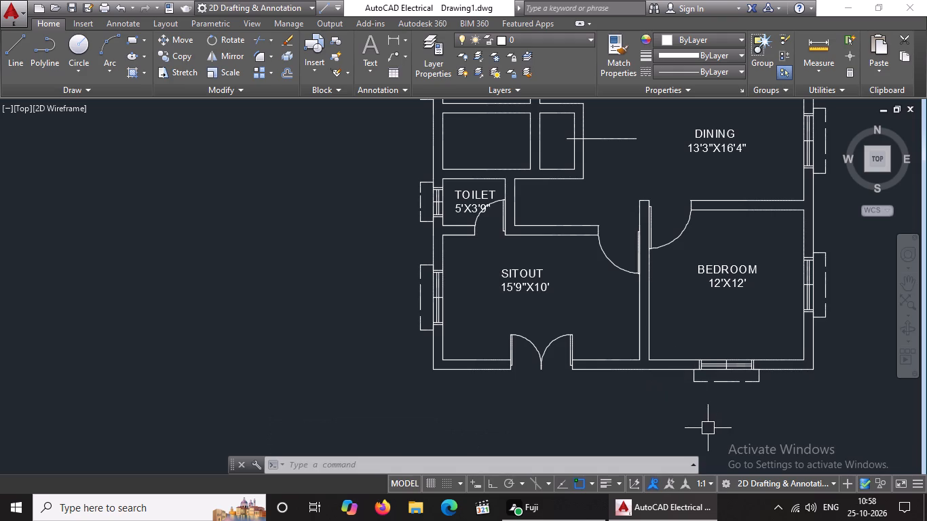
{"action": "scroll", "coordinate": [736, 377], "scroll_direction": "up", "scroll_amount": 1}
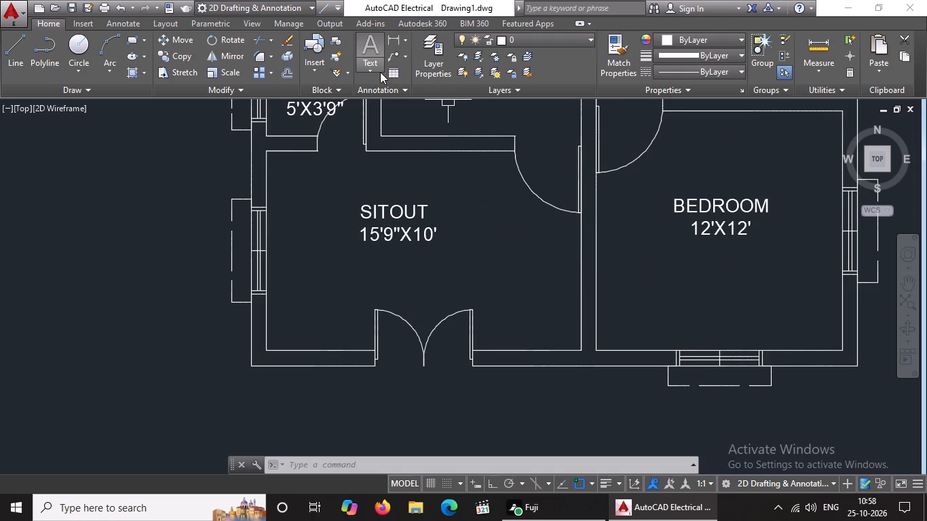
{"action": "left_click", "coordinate": [362, 70]}
{"action": "left_click", "coordinate": [384, 115]}
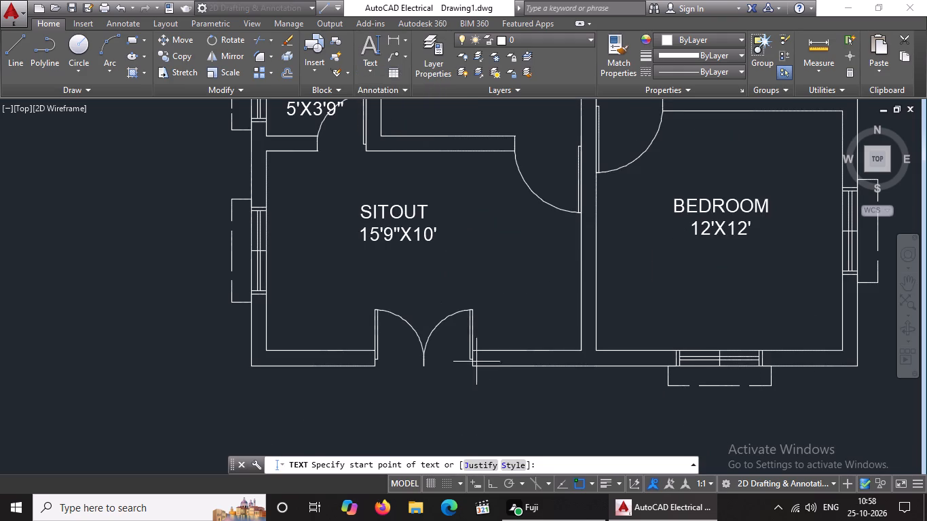
{"action": "scroll", "coordinate": [709, 378], "scroll_direction": "up", "scroll_amount": 3}
{"action": "left_click", "coordinate": [726, 340]}
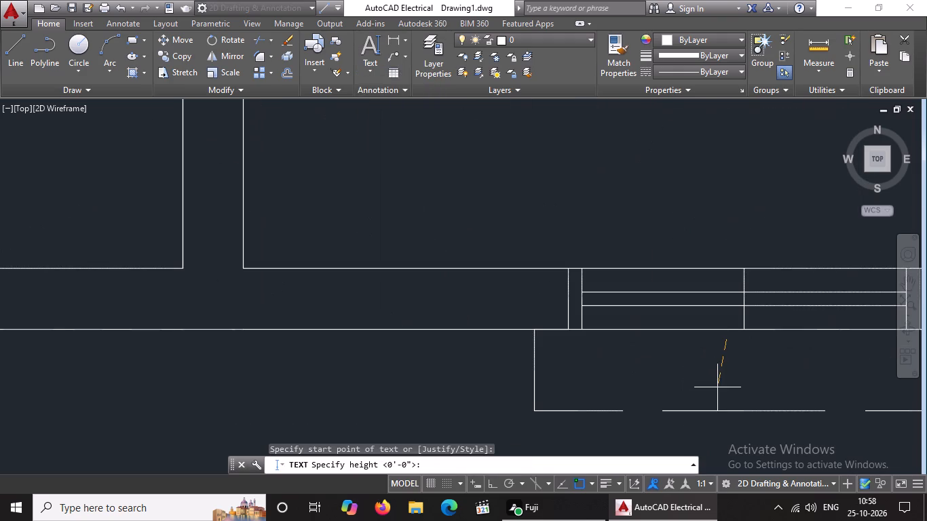
{"action": "left_click", "coordinate": [496, 485]}
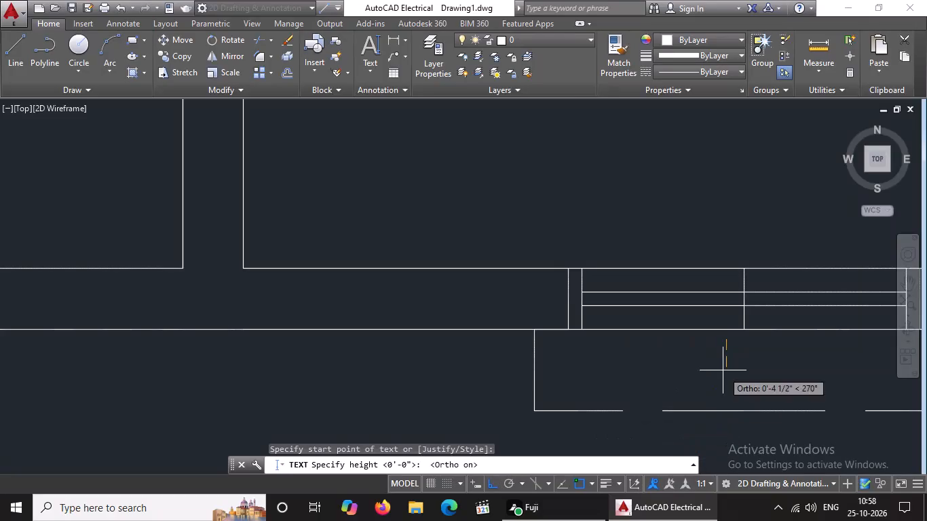
{"action": "left_click", "coordinate": [729, 396]}
{"action": "left_click", "coordinate": [729, 397]}
{"action": "scroll", "coordinate": [729, 397], "scroll_direction": "down", "scroll_amount": 4}
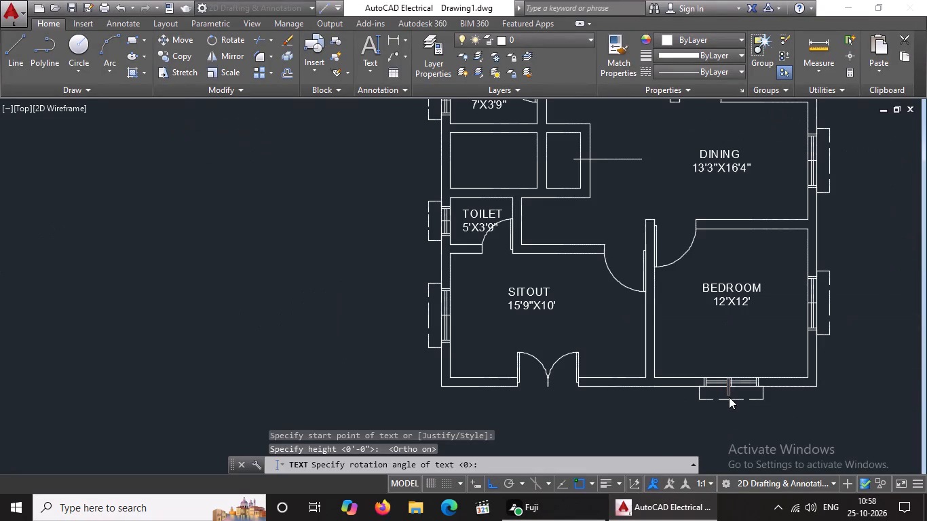
{"action": "key", "text": "w"}
{"action": "left_click", "coordinate": [689, 351]}
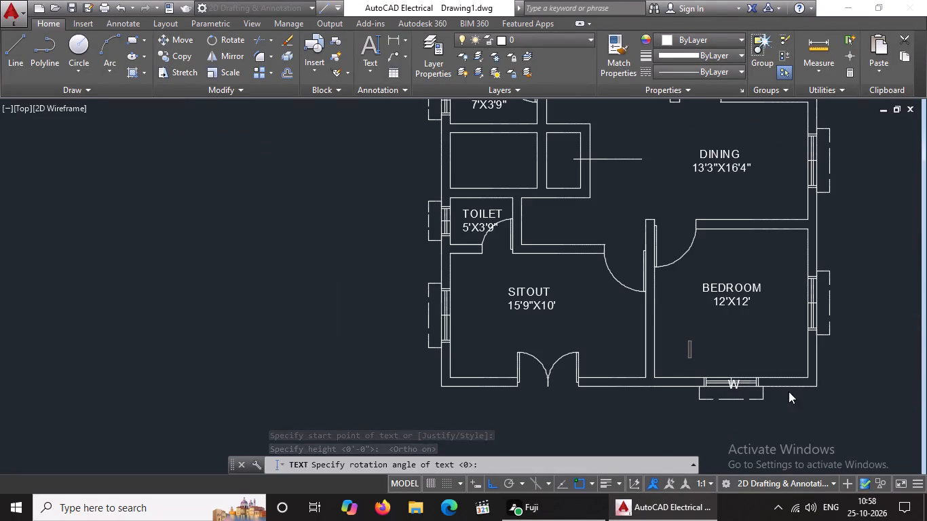
{"action": "scroll", "coordinate": [754, 379], "scroll_direction": "up", "scroll_amount": 3}
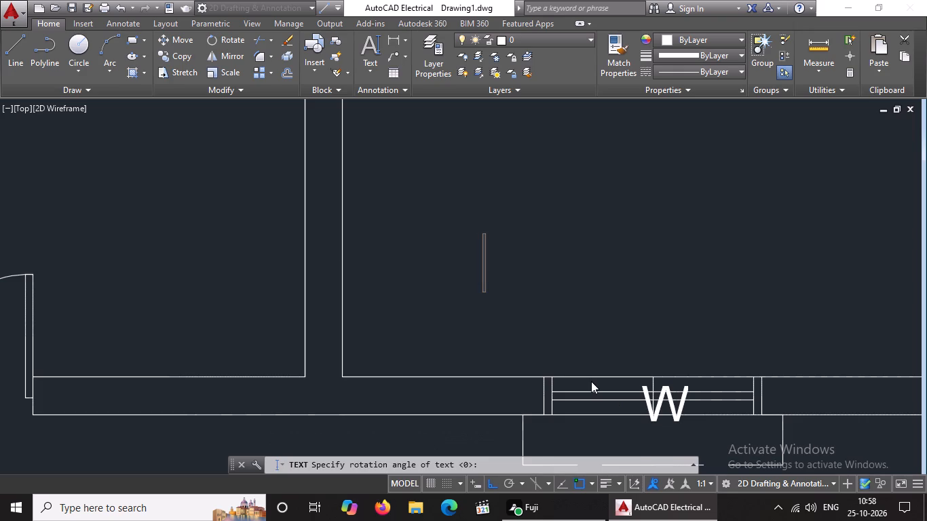
{"action": "key", "text": "Escape"}
Rotate the W label by 90° so it reads upright.
{"action": "scroll", "coordinate": [753, 220], "scroll_direction": "down", "scroll_amount": 4}
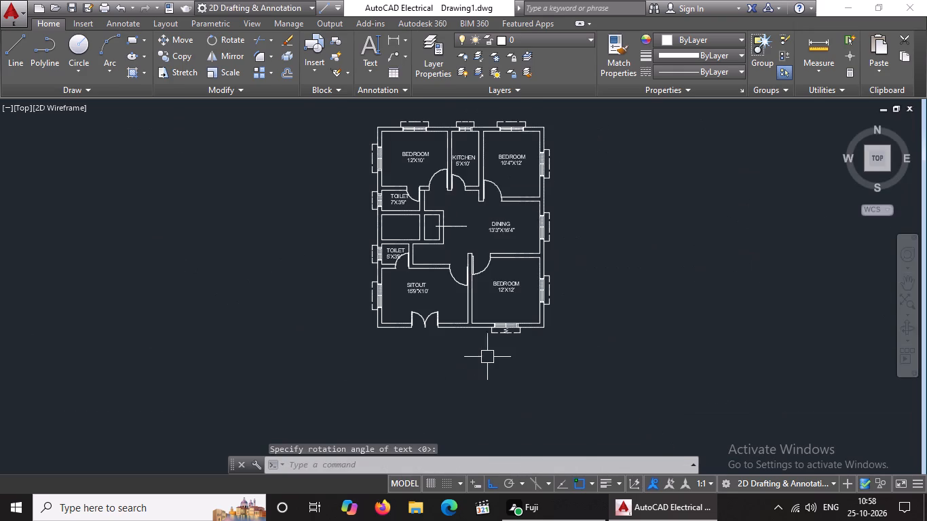
{"action": "scroll", "coordinate": [512, 330], "scroll_direction": "up", "scroll_amount": 6}
{"action": "left_click", "coordinate": [505, 359]}
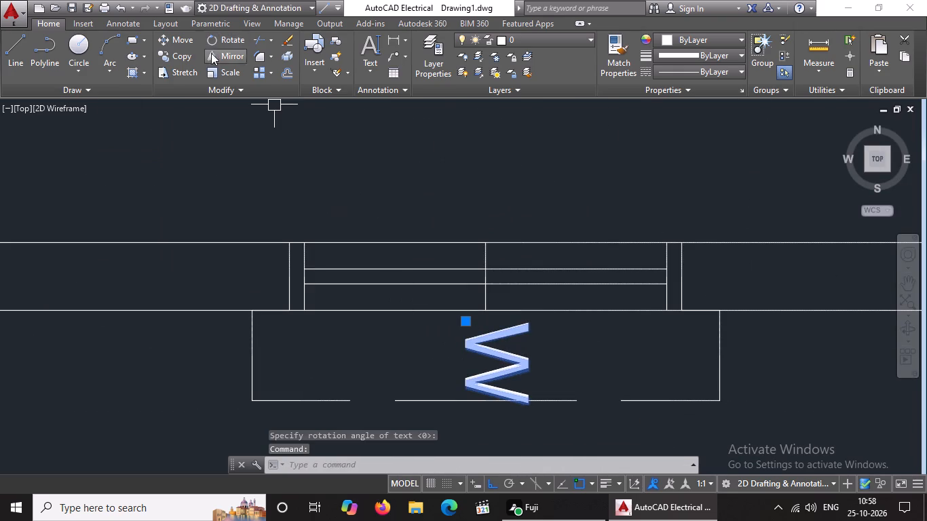
{"action": "left_click", "coordinate": [226, 38]}
{"action": "left_click", "coordinate": [519, 372]}
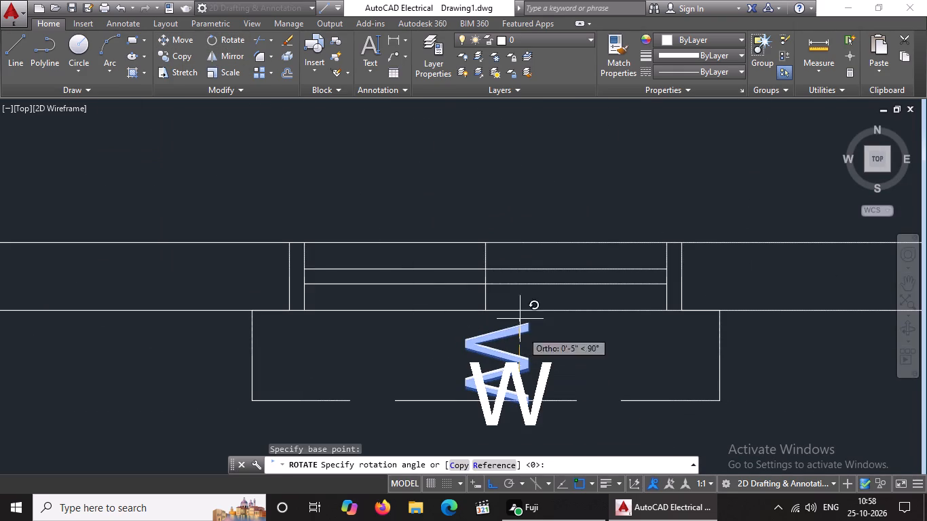
{"action": "left_click", "coordinate": [513, 273]}
Move the W label so it sits centred inside the dashed projection of the 12'X12' bedroom's lower window.
{"action": "left_click", "coordinate": [512, 381]}
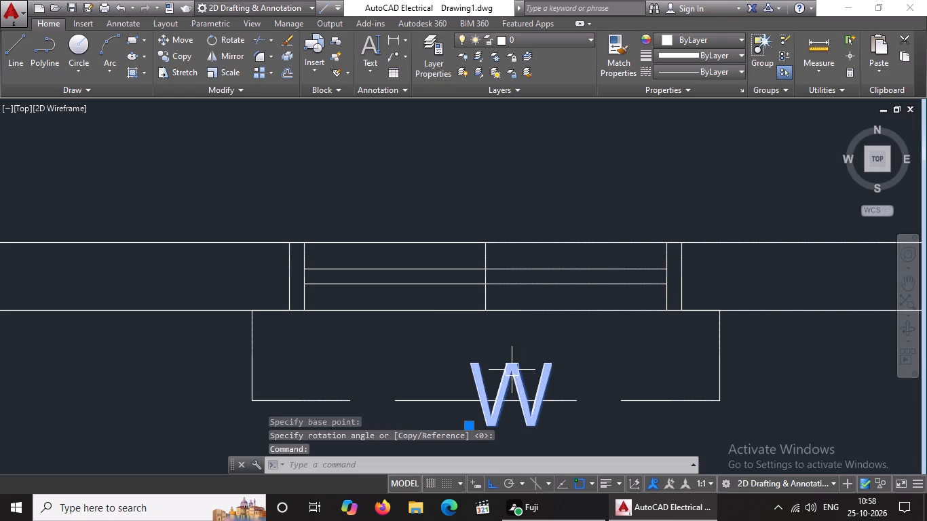
{"action": "left_click", "coordinate": [470, 425]}
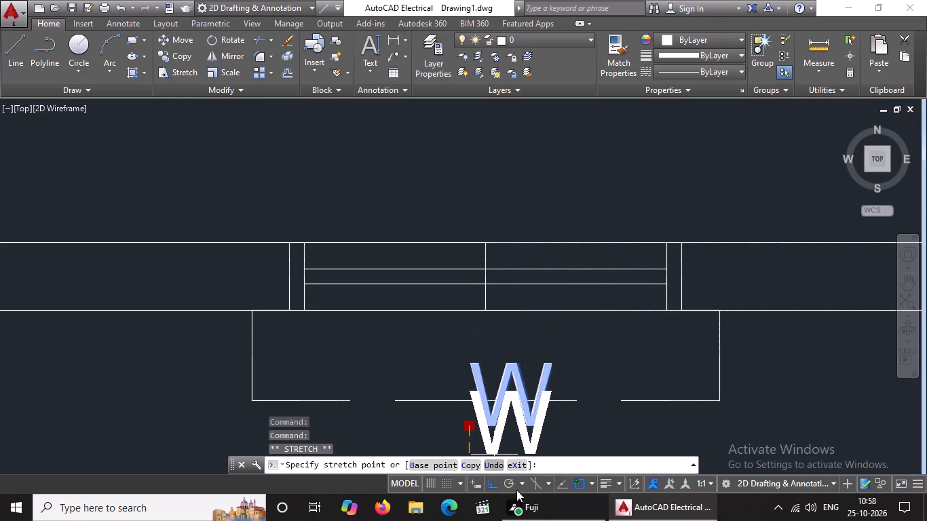
{"action": "left_click", "coordinate": [490, 480]}
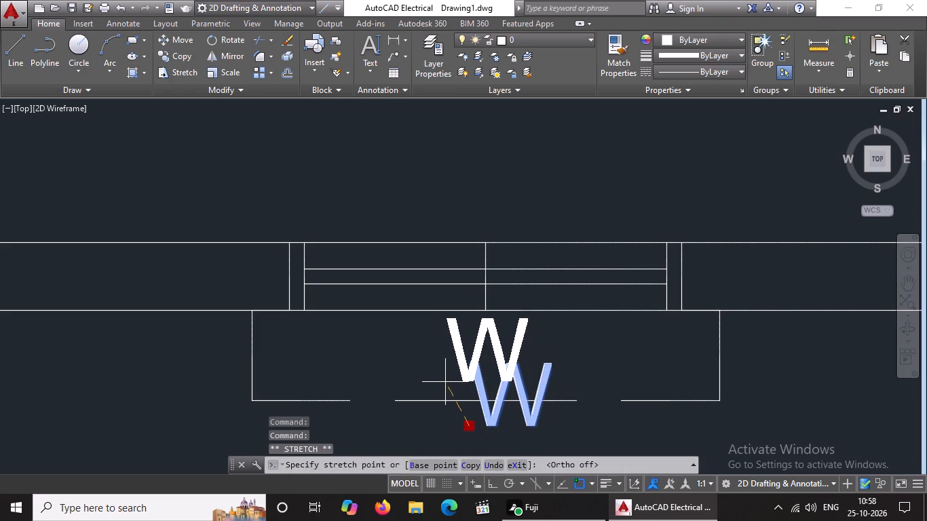
{"action": "left_click", "coordinate": [445, 387]}
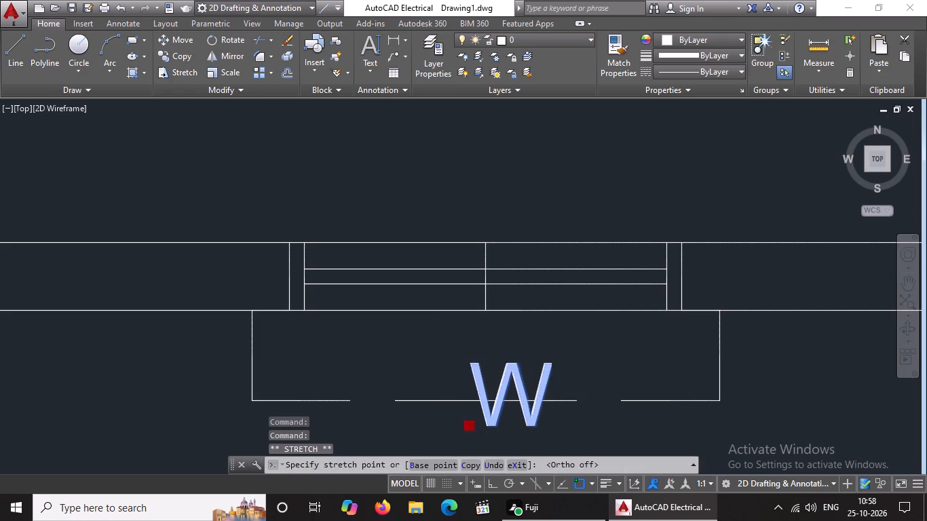
Copy the W label into the dashed projections of the right-wall windows of the 12'X12' bedroom and the dining room.
{"action": "scroll", "coordinate": [470, 381], "scroll_direction": "down", "scroll_amount": 4}
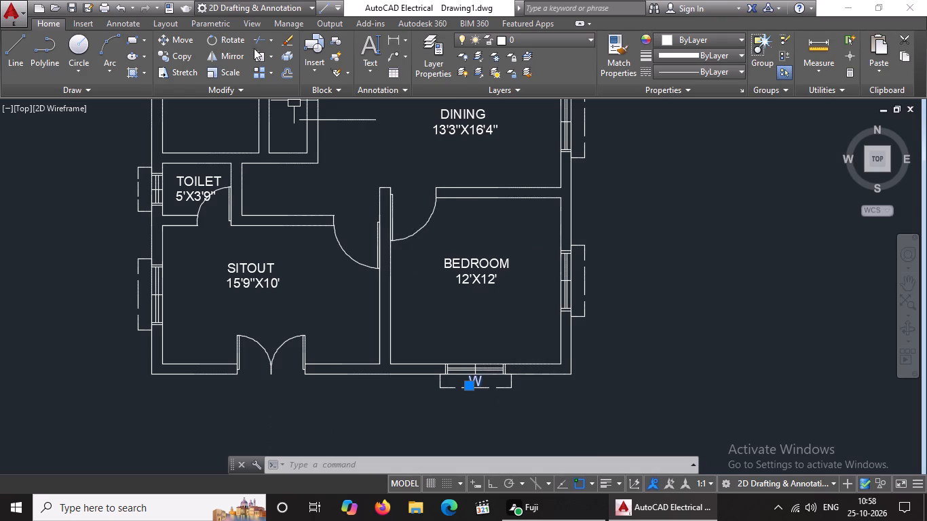
{"action": "left_click", "coordinate": [169, 55]}
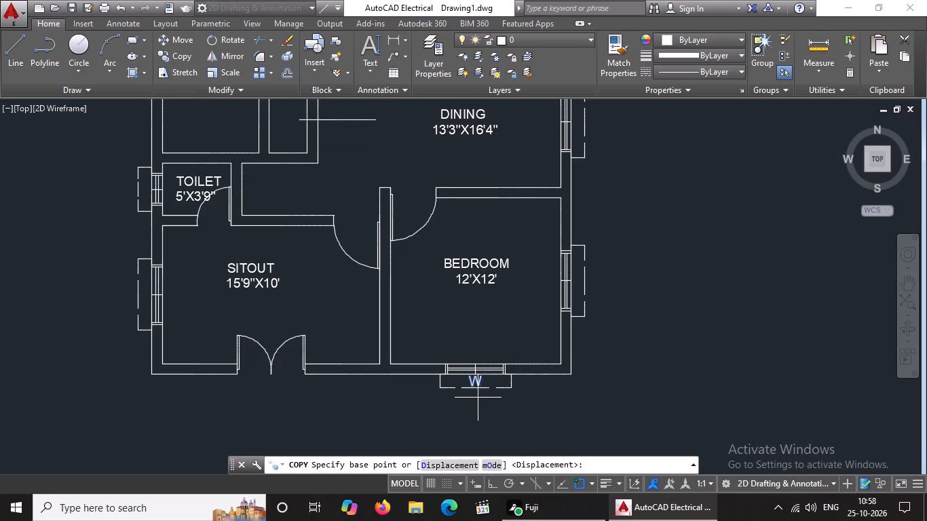
{"action": "scroll", "coordinate": [472, 389], "scroll_direction": "up", "scroll_amount": 3}
{"action": "left_click", "coordinate": [485, 345]}
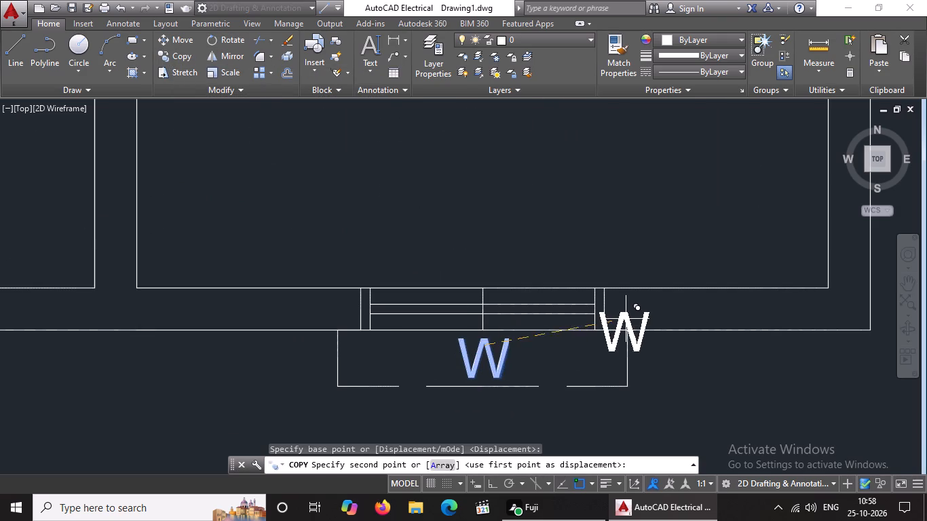
{"action": "middle_click_drag", "start_coordinate": [628, 312], "coordinate": [618, 372]}
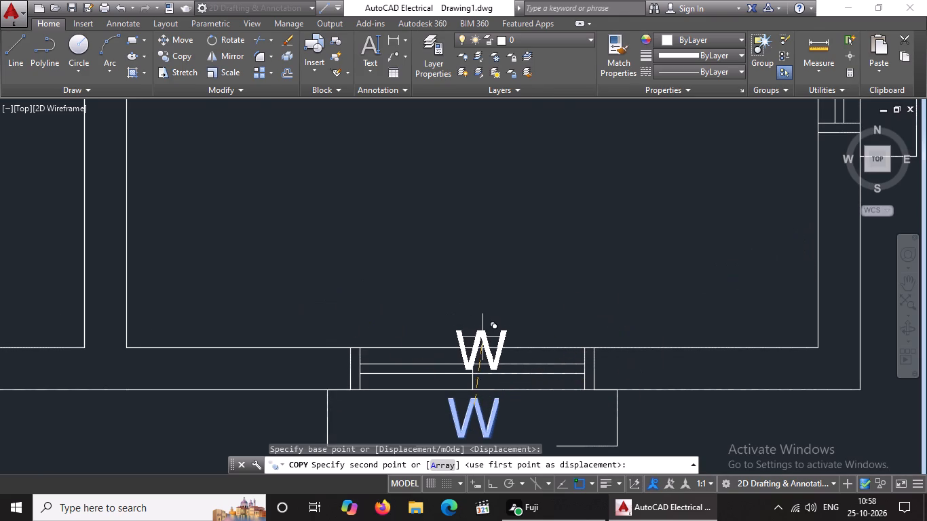
{"action": "scroll", "coordinate": [483, 337], "scroll_direction": "down", "scroll_amount": 4}
{"action": "scroll", "coordinate": [545, 275], "scroll_direction": "up", "scroll_amount": 3}
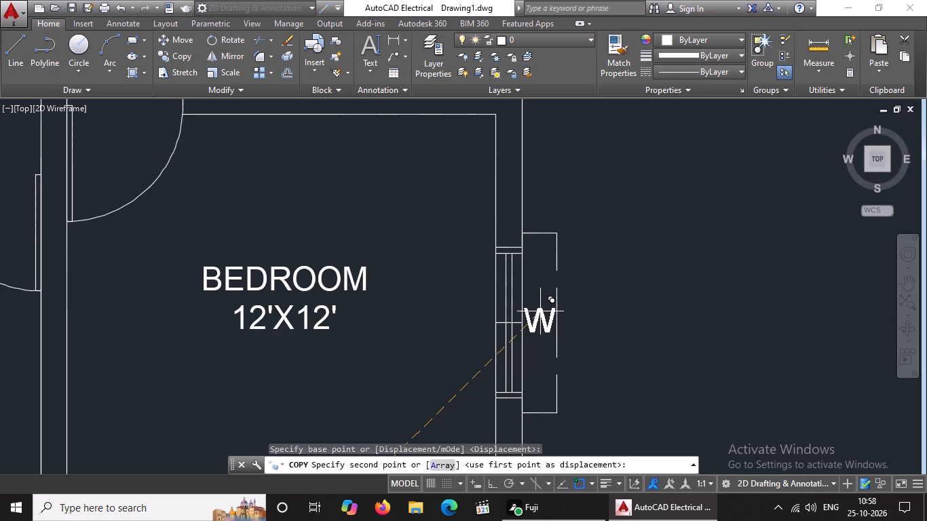
{"action": "left_click", "coordinate": [540, 311]}
{"action": "scroll", "coordinate": [540, 311], "scroll_direction": "down", "scroll_amount": 3}
{"action": "middle_click_drag", "start_coordinate": [538, 315], "coordinate": [533, 395]}
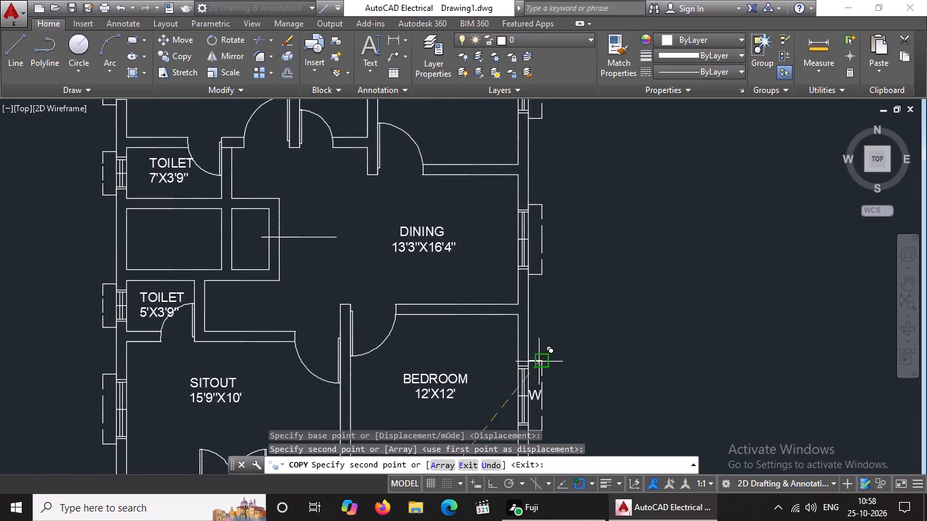
{"action": "scroll", "coordinate": [548, 283], "scroll_direction": "down", "scroll_amount": 3}
{"action": "scroll", "coordinate": [539, 250], "scroll_direction": "up", "scroll_amount": 5}
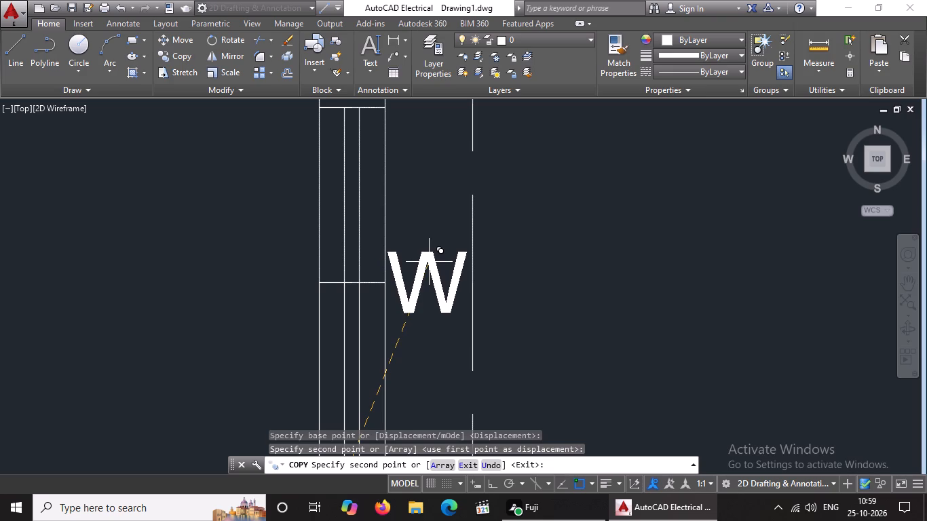
{"action": "left_click", "coordinate": [431, 260]}
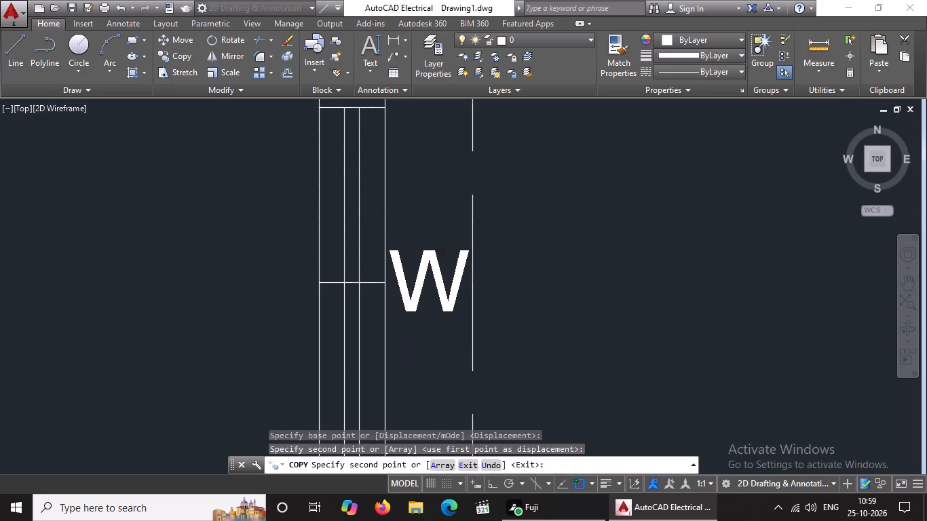
Copy the W label to the right-wall and upper-wall windows of the 10'4"X12' bedroom.
{"action": "scroll", "coordinate": [431, 252], "scroll_direction": "down", "scroll_amount": 6}
{"action": "middle_click_drag", "start_coordinate": [435, 273], "coordinate": [435, 366]}
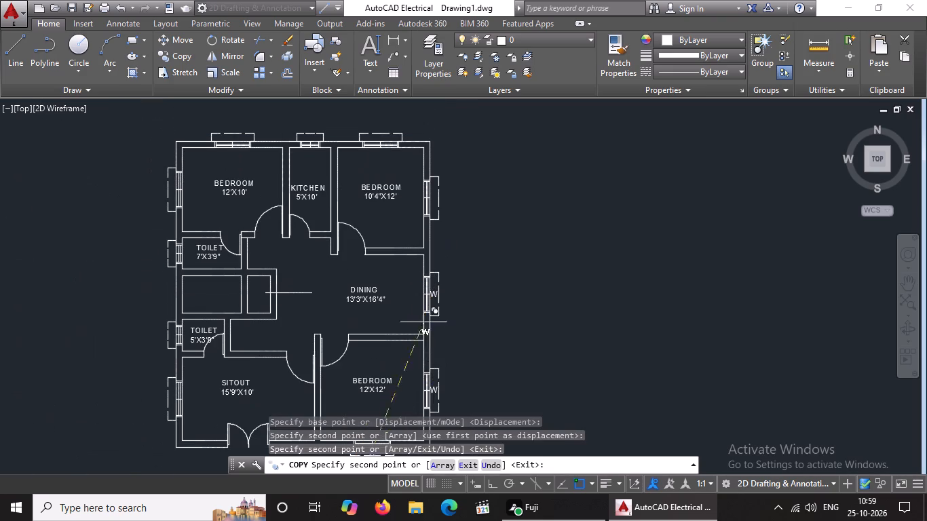
{"action": "scroll", "coordinate": [442, 191], "scroll_direction": "up", "scroll_amount": 5}
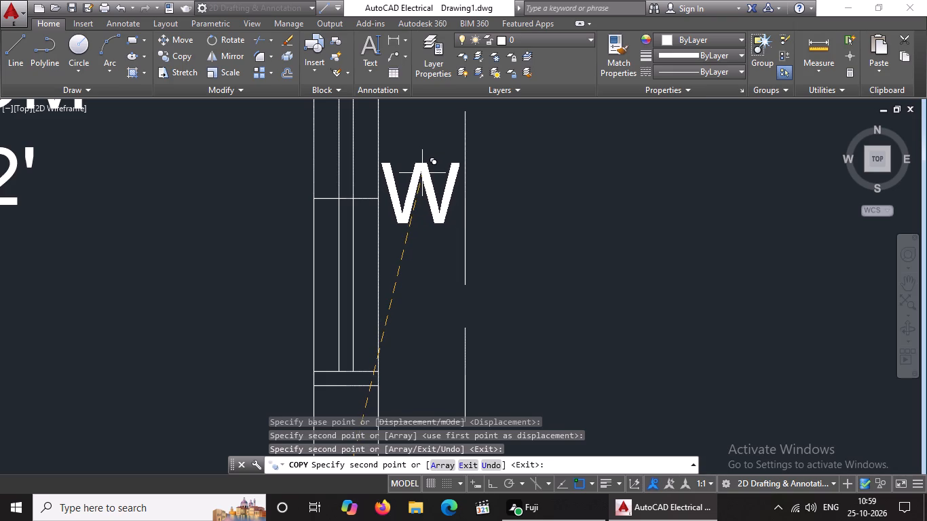
{"action": "left_click", "coordinate": [422, 174]}
{"action": "scroll", "coordinate": [461, 189], "scroll_direction": "down", "scroll_amount": 3}
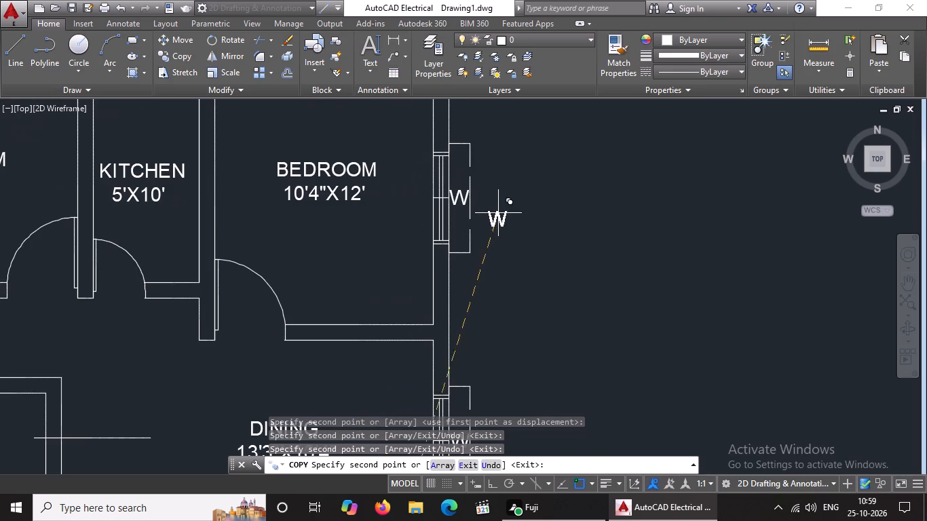
{"action": "scroll", "coordinate": [507, 211], "scroll_direction": "down", "scroll_amount": 3}
{"action": "middle_click_drag", "start_coordinate": [516, 229], "coordinate": [541, 349]}
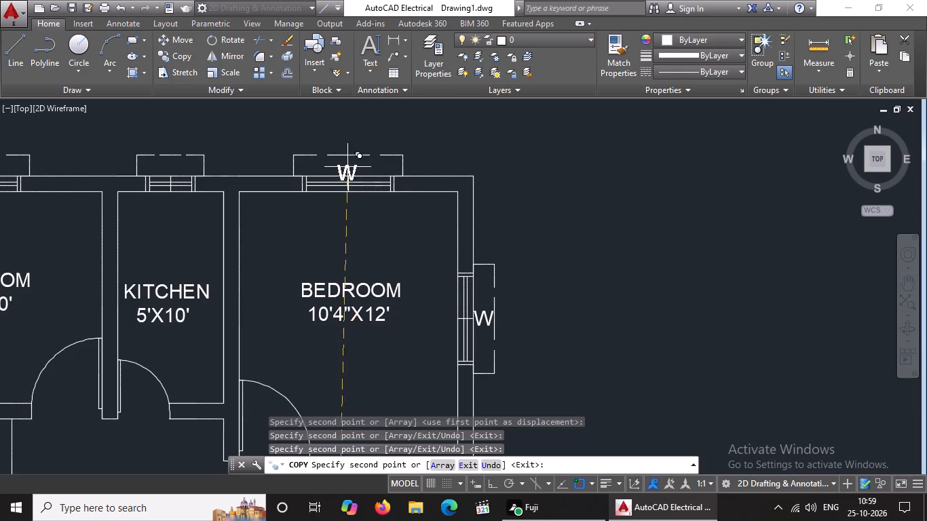
{"action": "scroll", "coordinate": [348, 164], "scroll_direction": "up", "scroll_amount": 2}
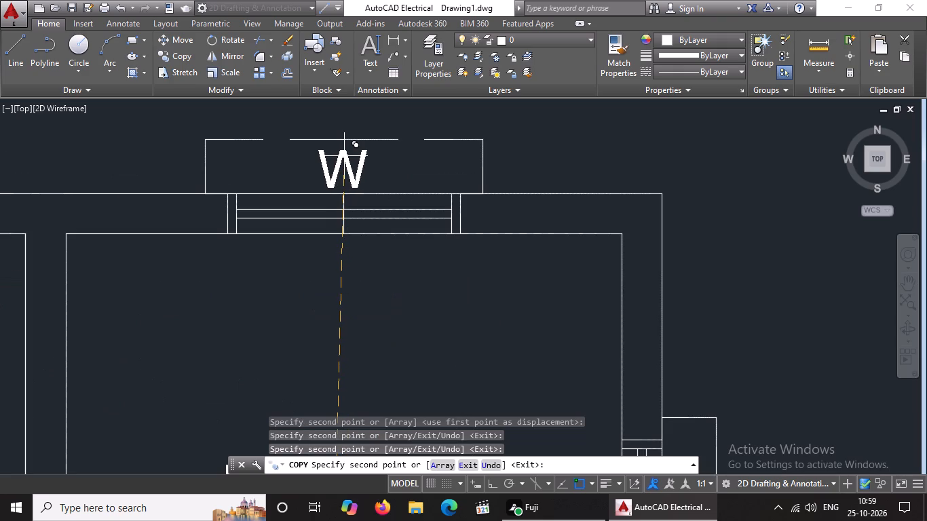
{"action": "left_click", "coordinate": [345, 152]}
Copy the W label into the dashed projections of the upper-wall windows of the kitchen and the 12'X10' bedroom.
{"action": "scroll", "coordinate": [346, 159], "scroll_direction": "down", "scroll_amount": 3}
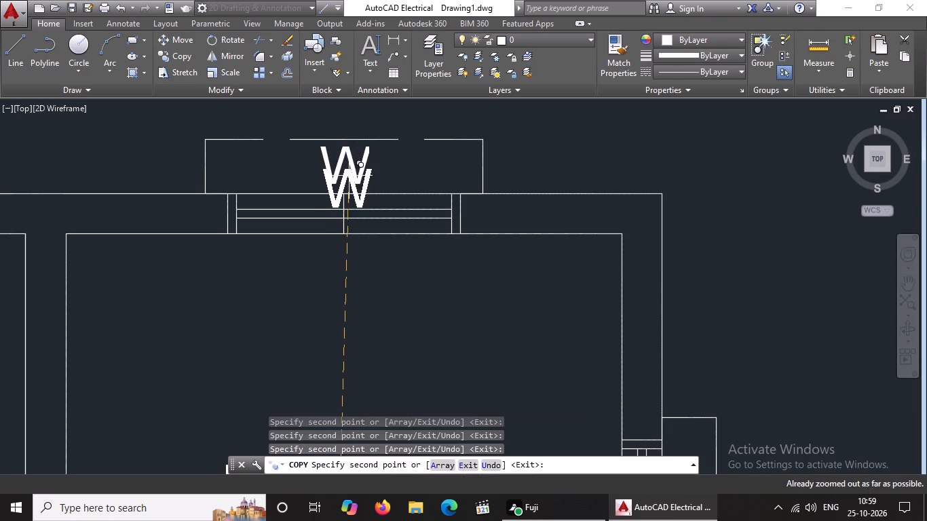
{"action": "scroll", "coordinate": [349, 176], "scroll_direction": "down", "scroll_amount": 4}
{"action": "middle_click_drag", "start_coordinate": [362, 191], "coordinate": [811, 288]}
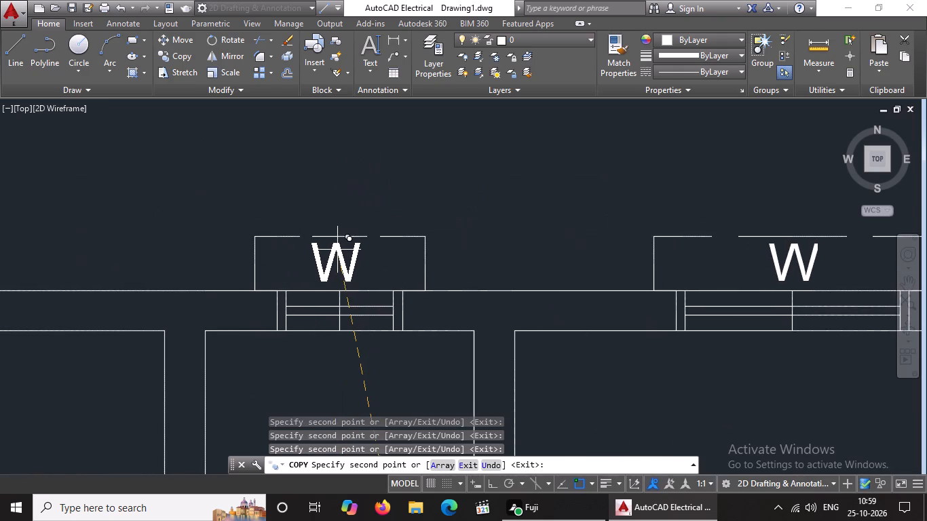
{"action": "left_click", "coordinate": [339, 252]}
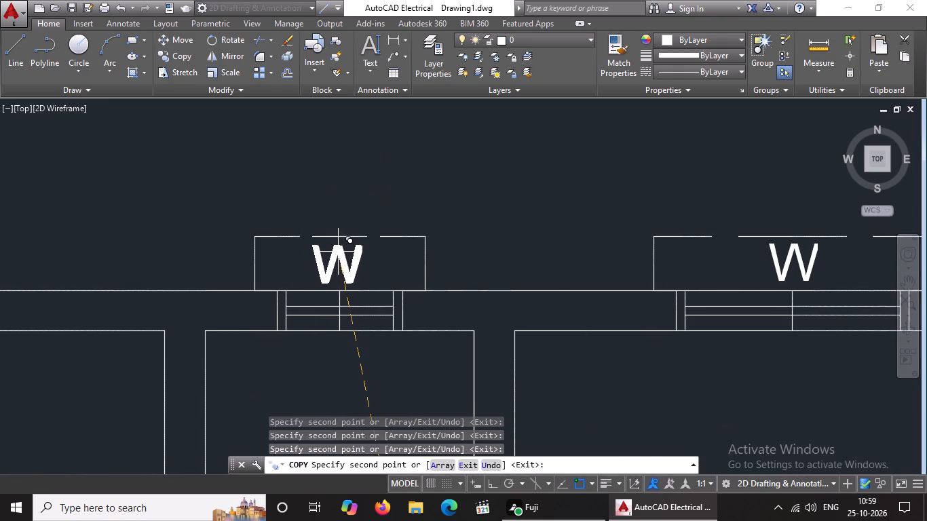
{"action": "scroll", "coordinate": [345, 250], "scroll_direction": "down", "scroll_amount": 4}
{"action": "middle_click_drag", "start_coordinate": [308, 253], "coordinate": [616, 258]}
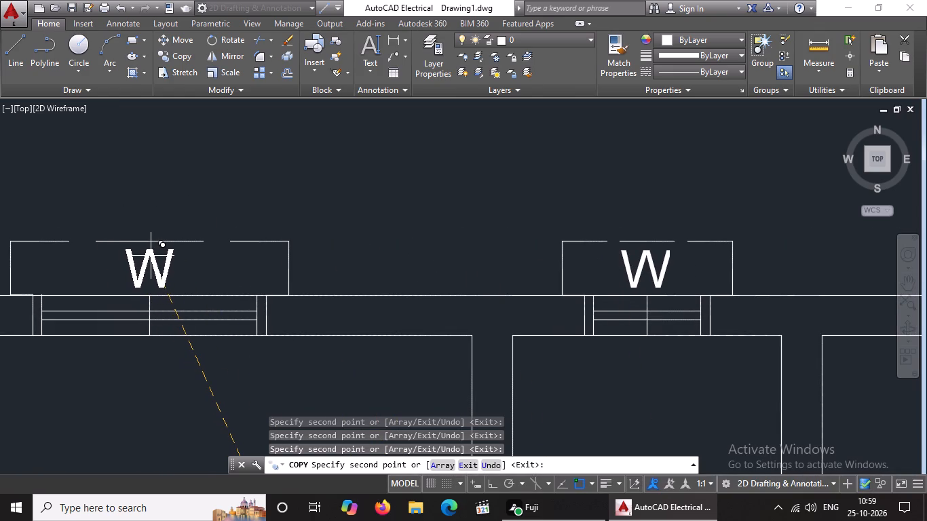
{"action": "left_click", "coordinate": [151, 256]}
Copy the W label into the dashed projection of the 12'X10' bedroom's left-wall window.
{"action": "scroll", "coordinate": [183, 263], "scroll_direction": "down", "scroll_amount": 4}
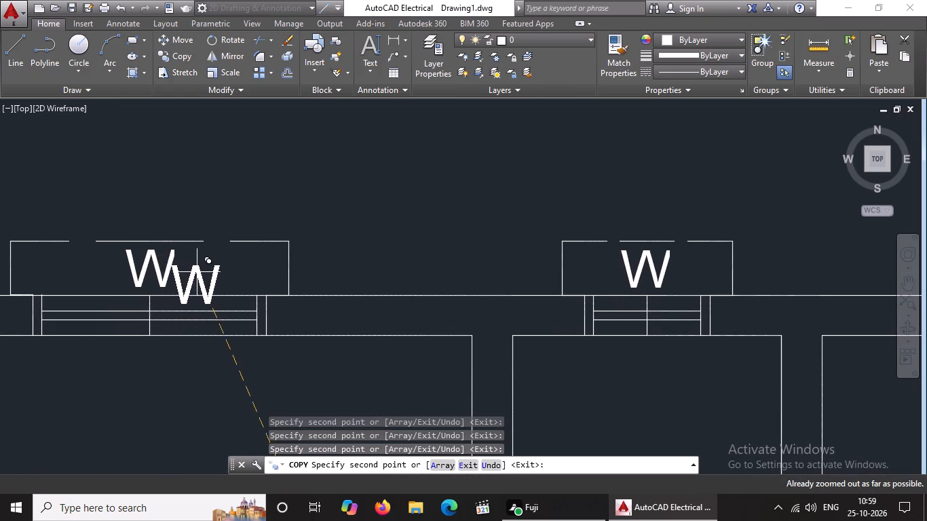
{"action": "middle_click_drag", "start_coordinate": [245, 242], "coordinate": [383, 176]}
{"action": "scroll", "coordinate": [407, 248], "scroll_direction": "down", "scroll_amount": 8}
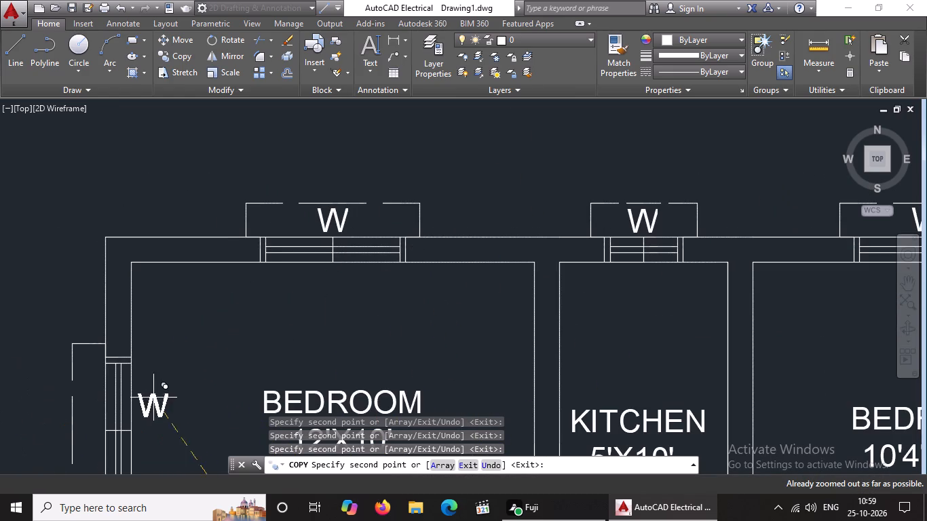
{"action": "scroll", "coordinate": [164, 393], "scroll_direction": "up", "scroll_amount": 1}
{"action": "scroll", "coordinate": [237, 294], "scroll_direction": "down", "scroll_amount": 4}
{"action": "middle_click_drag", "start_coordinate": [239, 315], "coordinate": [318, 194]}
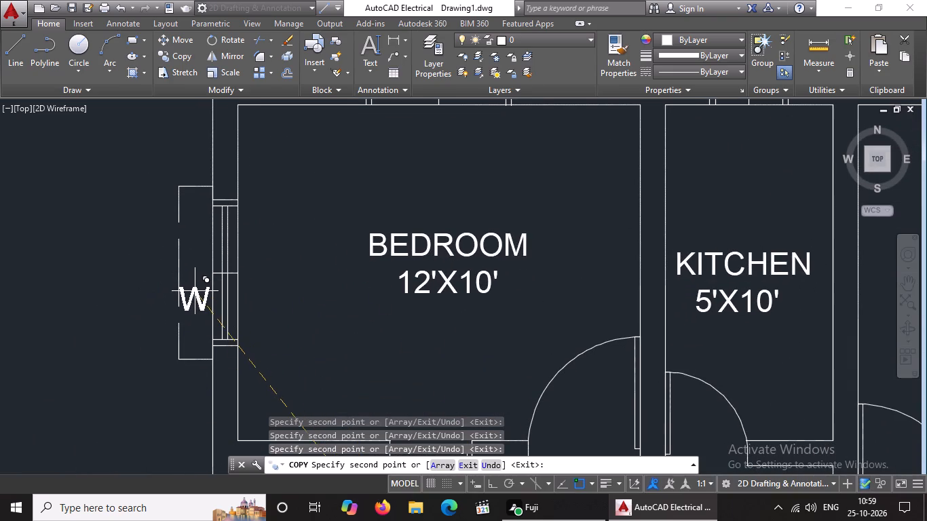
{"action": "scroll", "coordinate": [197, 272], "scroll_direction": "up", "scroll_amount": 2}
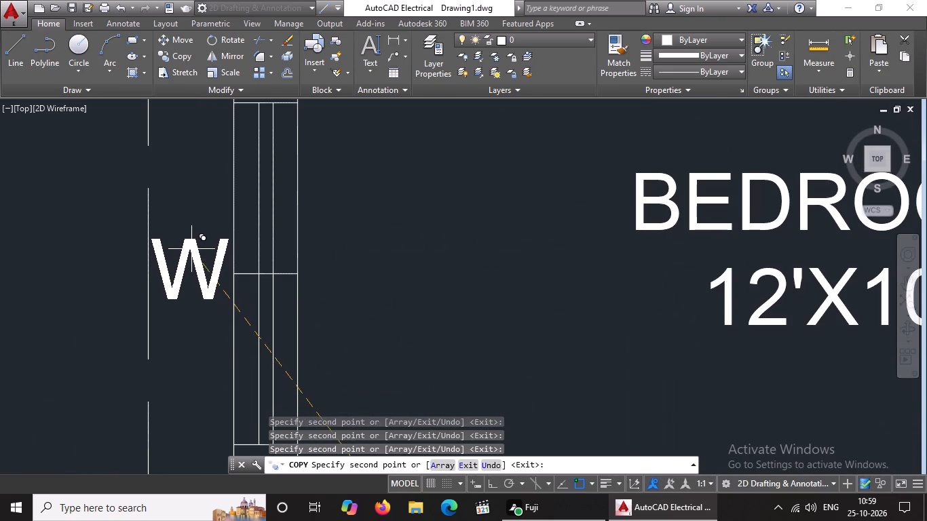
{"action": "left_click", "coordinate": [191, 249]}
Copy the W label into the dashed projections of the left-wall windows of the 7'X3'9" and 5'X3'9" toilets.
{"action": "scroll", "coordinate": [202, 248], "scroll_direction": "down", "scroll_amount": 3}
{"action": "middle_click_drag", "start_coordinate": [280, 267], "coordinate": [305, 206]}
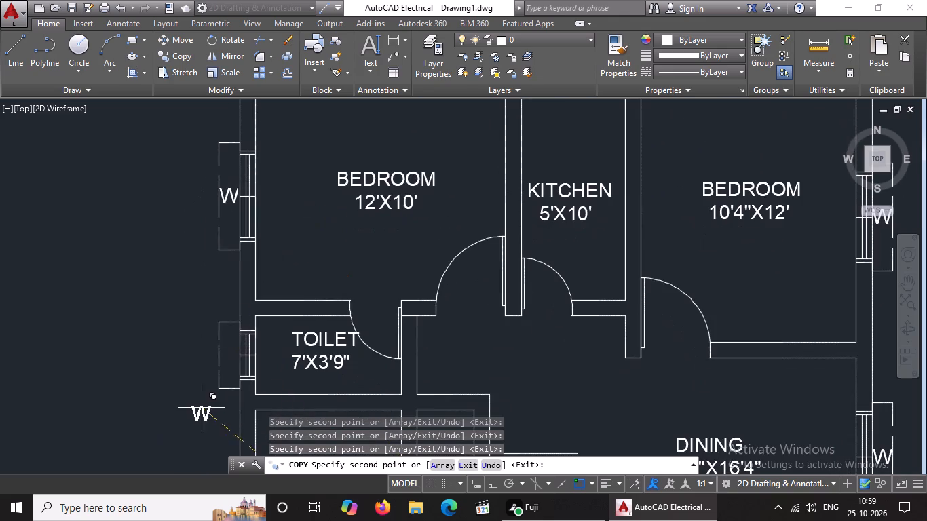
{"action": "scroll", "coordinate": [213, 395], "scroll_direction": "up", "scroll_amount": 1}
{"action": "scroll", "coordinate": [231, 332], "scroll_direction": "up", "scroll_amount": 3}
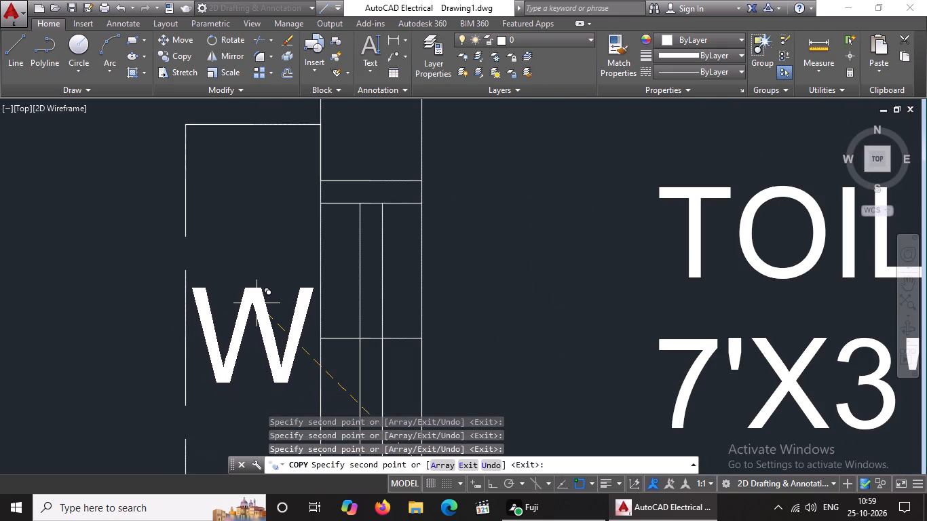
{"action": "left_click", "coordinate": [257, 303]}
{"action": "scroll", "coordinate": [275, 294], "scroll_direction": "down", "scroll_amount": 4}
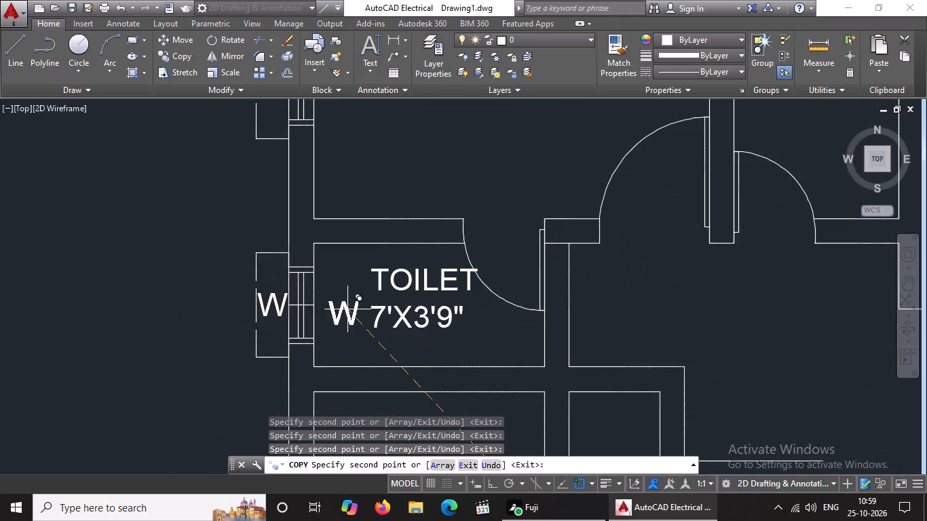
{"action": "middle_click_drag", "start_coordinate": [352, 328], "coordinate": [381, 240]}
{"action": "scroll", "coordinate": [391, 230], "scroll_direction": "down", "scroll_amount": 5}
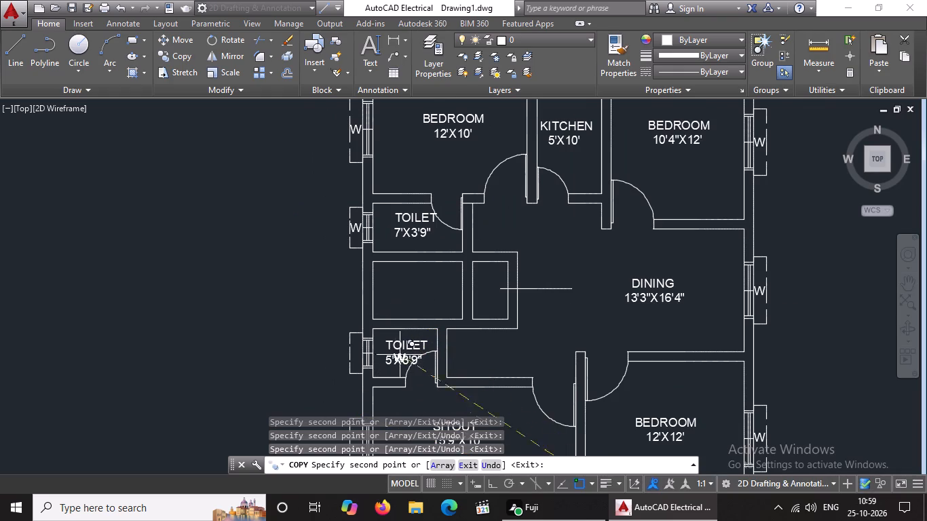
{"action": "scroll", "coordinate": [422, 376], "scroll_direction": "up", "scroll_amount": 1}
{"action": "scroll", "coordinate": [311, 363], "scroll_direction": "up", "scroll_amount": 2}
{"action": "scroll", "coordinate": [317, 303], "scroll_direction": "up", "scroll_amount": 2}
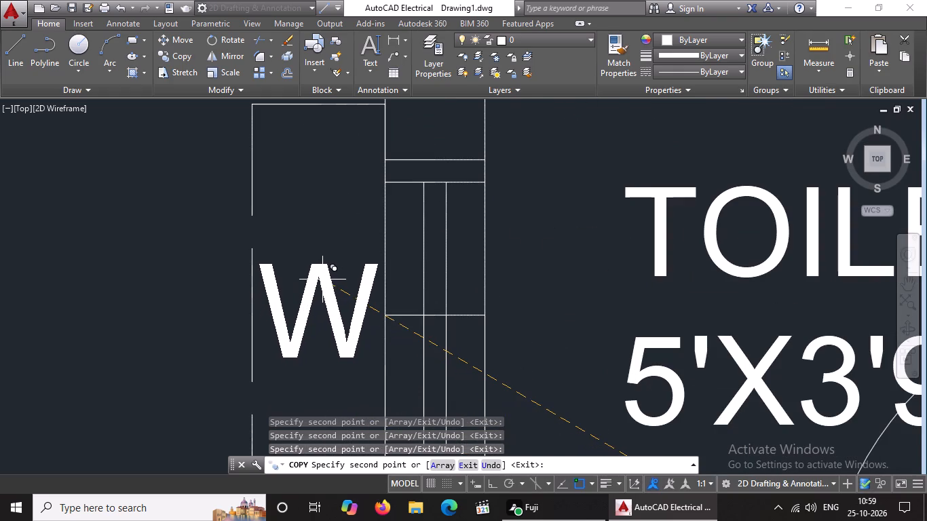
{"action": "left_click", "coordinate": [322, 279]}
Copy the W label into the dashed projection of the sitout's left-wall window and end the copying.
{"action": "scroll", "coordinate": [338, 273], "scroll_direction": "down", "scroll_amount": 4}
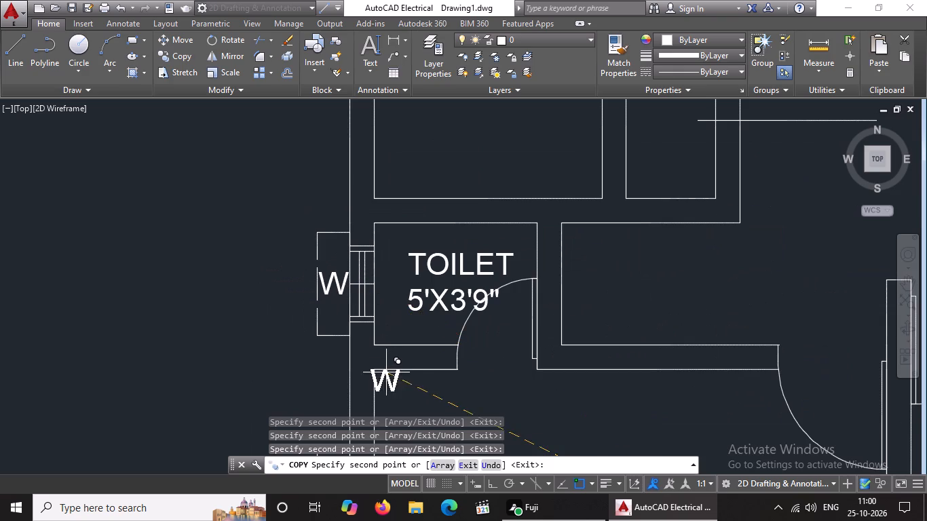
{"action": "middle_click_drag", "start_coordinate": [388, 353], "coordinate": [400, 248]}
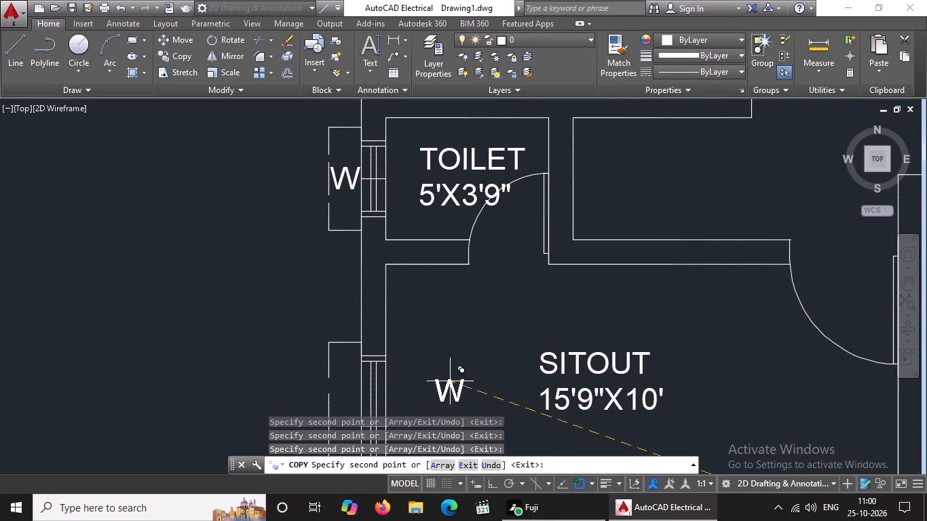
{"action": "scroll", "coordinate": [459, 324], "scroll_direction": "down", "scroll_amount": 3}
{"action": "middle_click_drag", "start_coordinate": [463, 322], "coordinate": [454, 297]}
{"action": "scroll", "coordinate": [453, 336], "scroll_direction": "up", "scroll_amount": 2}
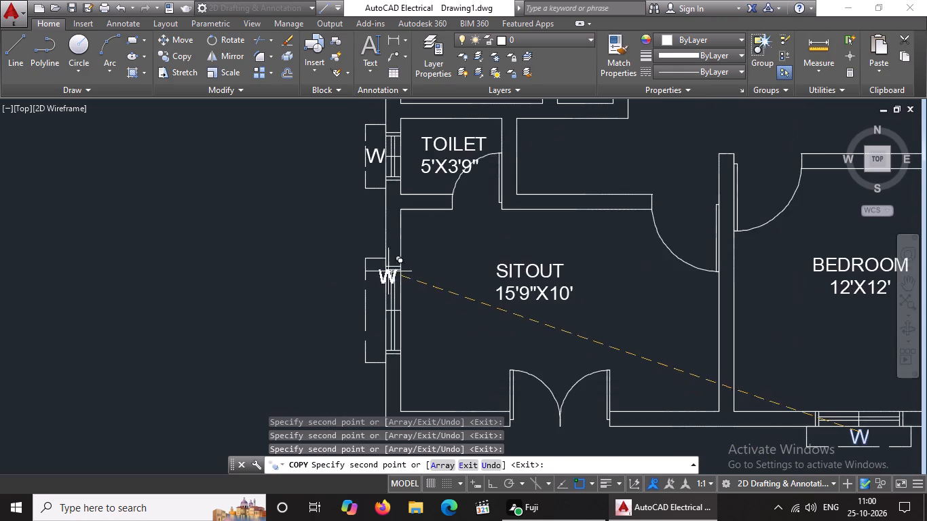
{"action": "scroll", "coordinate": [375, 291], "scroll_direction": "up", "scroll_amount": 2}
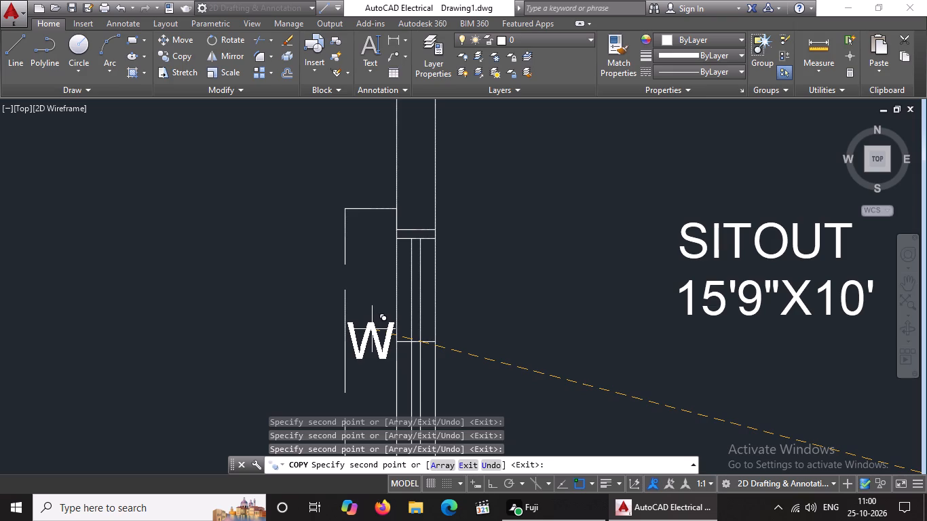
{"action": "left_click", "coordinate": [372, 330]}
{"action": "scroll", "coordinate": [410, 313], "scroll_direction": "down", "scroll_amount": 4}
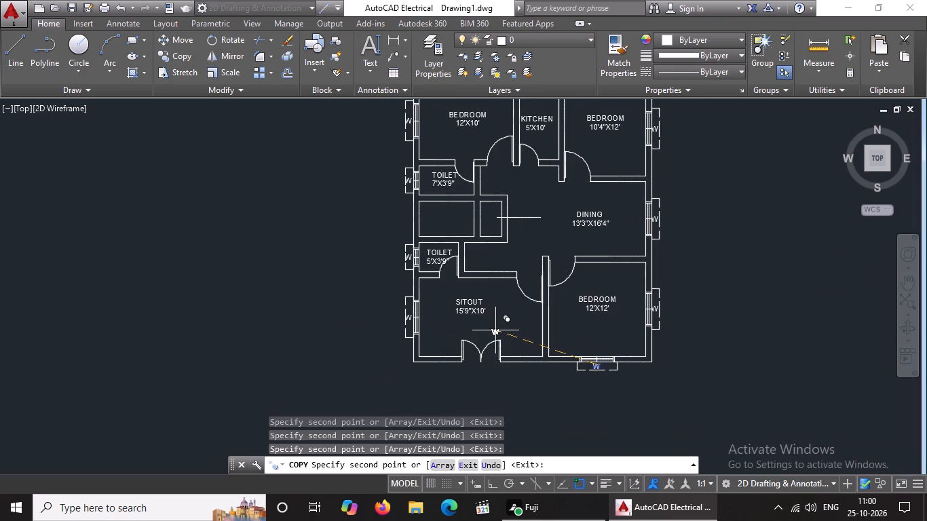
{"action": "middle_click_drag", "start_coordinate": [520, 358], "coordinate": [489, 449]}
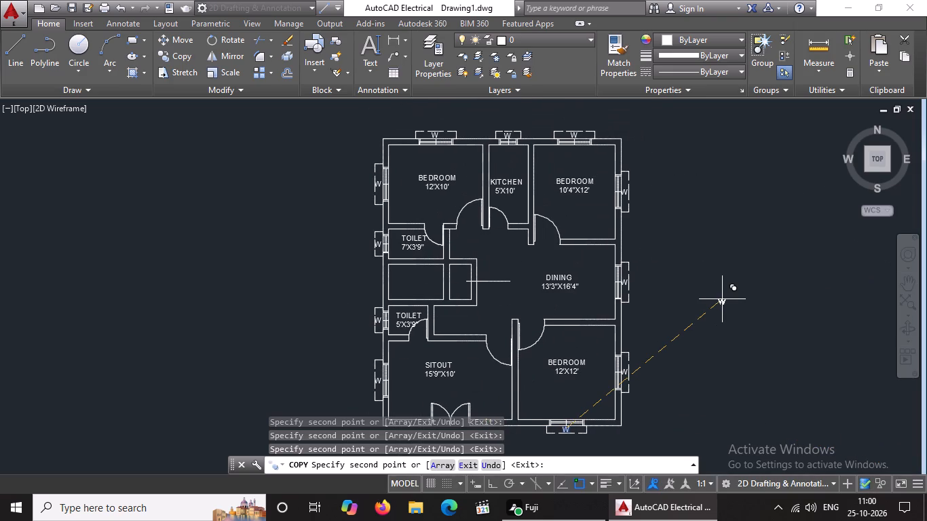
{"action": "key", "text": "Escape"}
{"action": "key", "text": "Escape"}
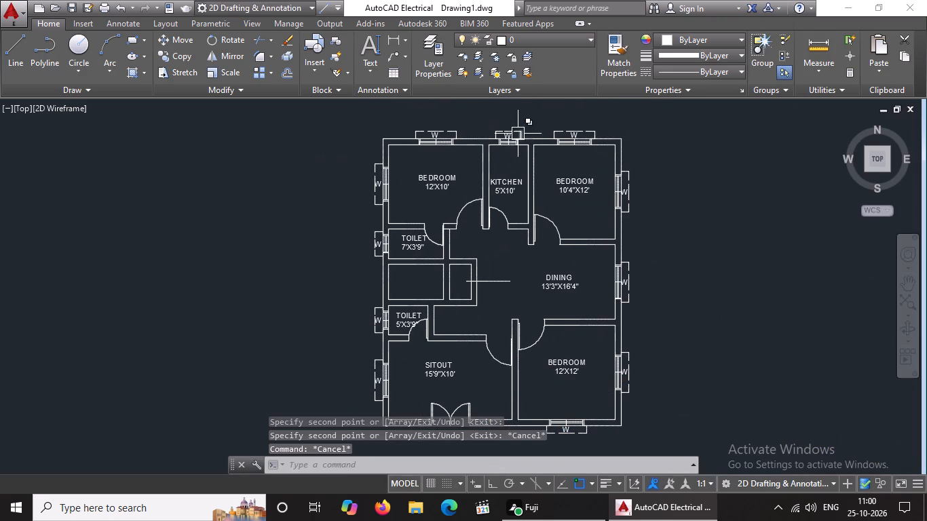
Change the kitchen window's label to V and shift it so it sits centred inside its dashed projection.
{"action": "scroll", "coordinate": [516, 132], "scroll_direction": "up", "scroll_amount": 5}
{"action": "double_click", "coordinate": [437, 166]}
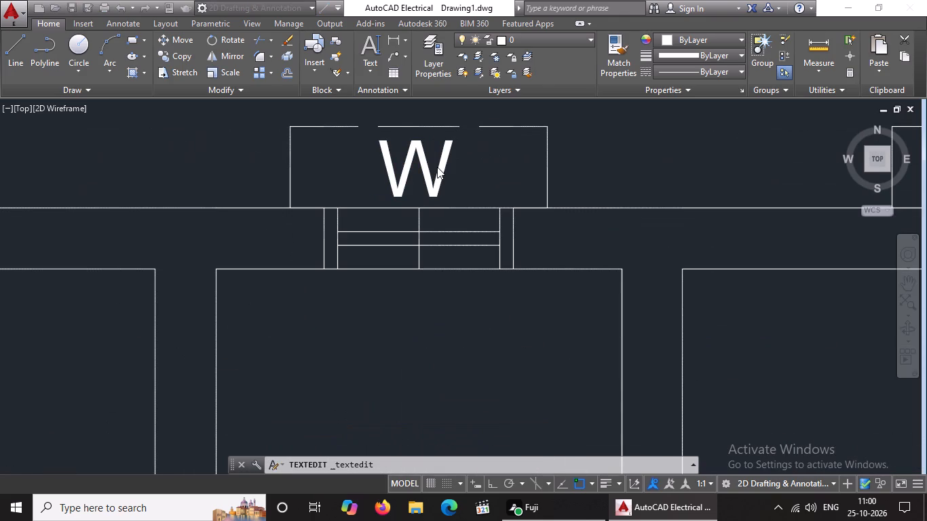
{"action": "key", "text": "BackSpace"}
{"action": "key", "text": "v"}
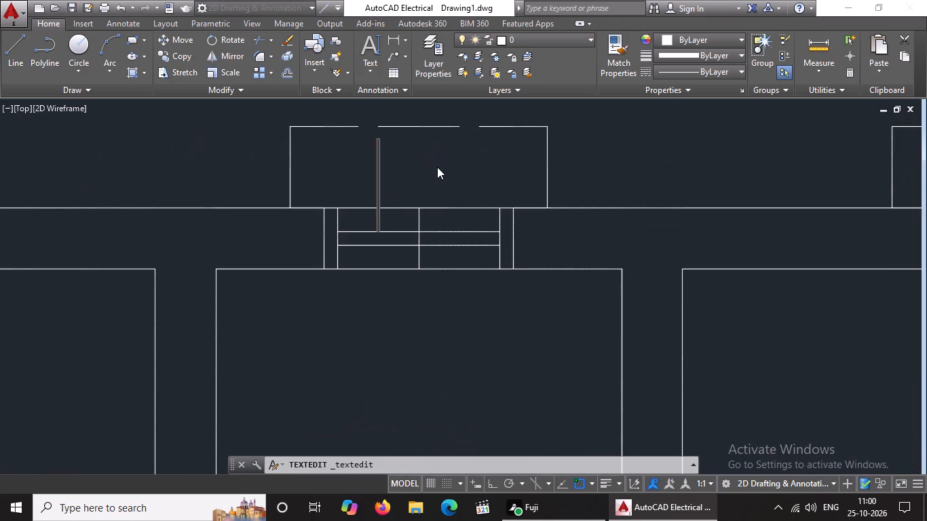
{"action": "left_click", "coordinate": [616, 168]}
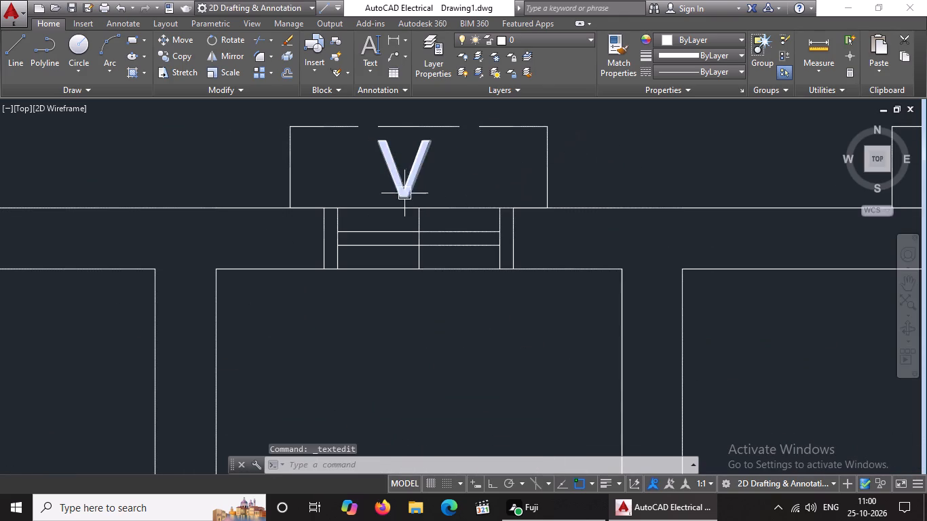
{"action": "left_click", "coordinate": [399, 179]}
{"action": "left_click", "coordinate": [377, 198]}
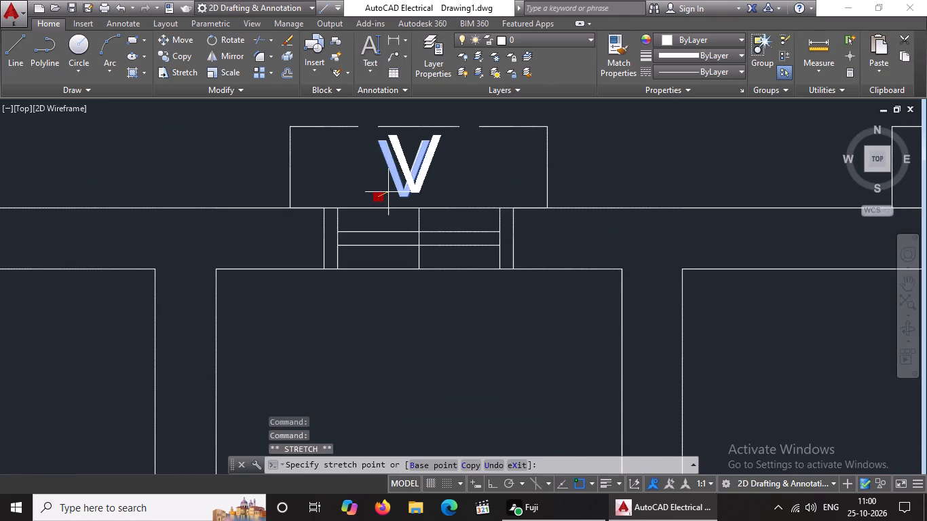
{"action": "left_click", "coordinate": [388, 192]}
{"action": "scroll", "coordinate": [399, 191], "scroll_direction": "down", "scroll_amount": 3}
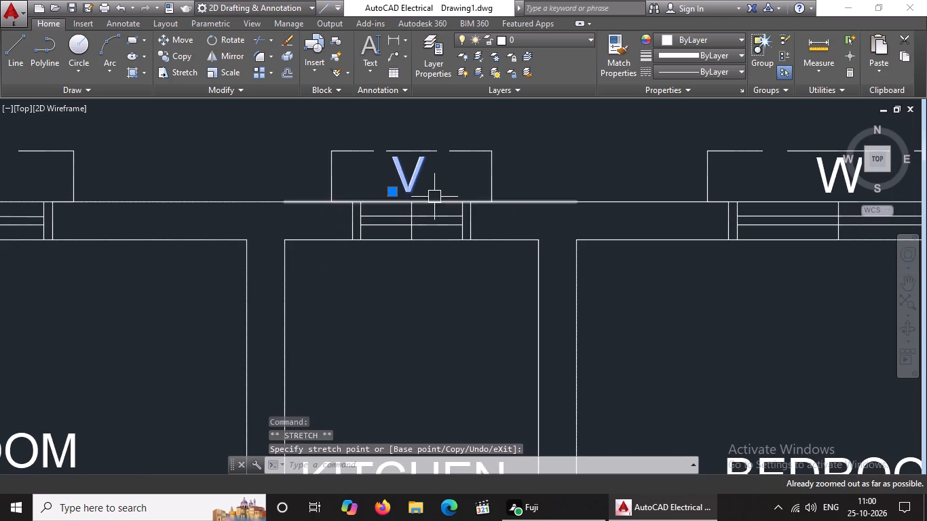
{"action": "scroll", "coordinate": [434, 198], "scroll_direction": "down", "scroll_amount": 11}
{"action": "scroll", "coordinate": [474, 236], "scroll_direction": "down", "scroll_amount": 9}
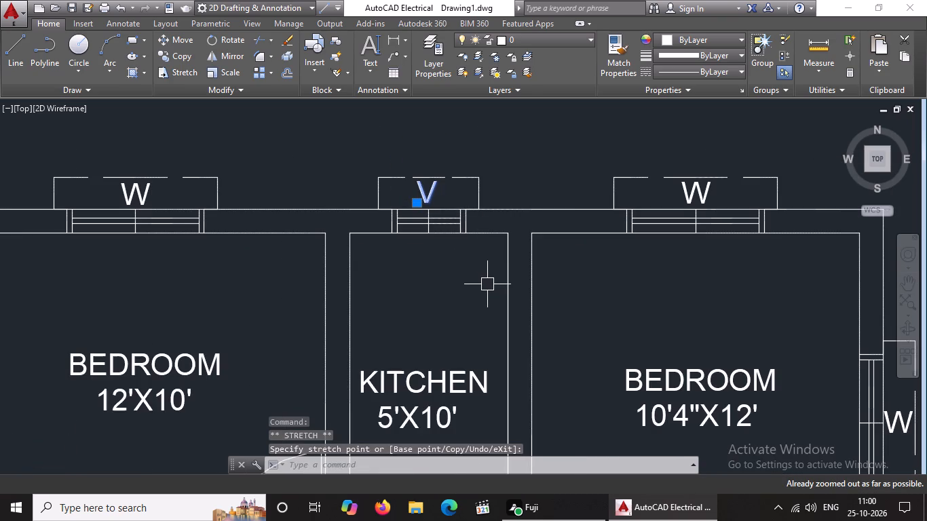
{"action": "middle_click", "coordinate": [497, 244]}
{"action": "scroll", "coordinate": [495, 292], "scroll_direction": "down", "scroll_amount": 7}
{"action": "key", "text": "Escape"}
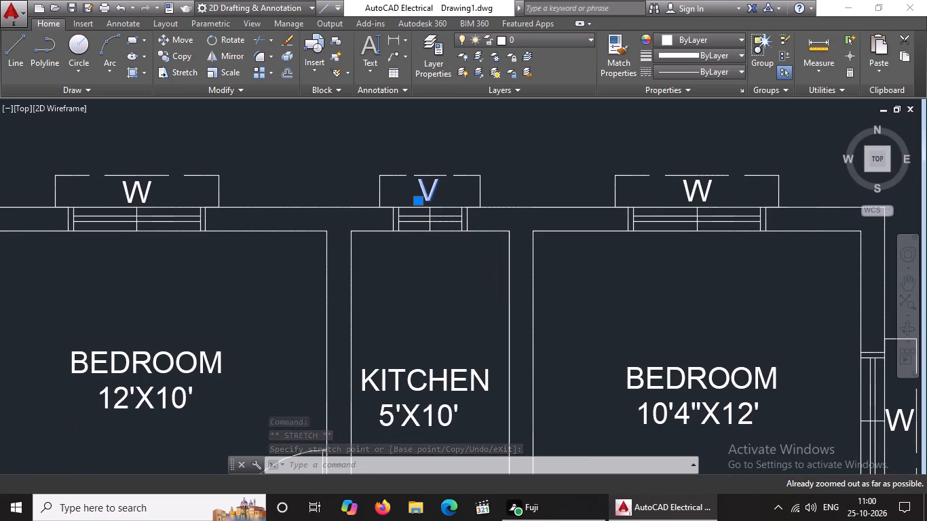
Change the 7'X3'9" toilet window's label to V and shift it so it sits centred inside its dashed projection.
{"action": "type", "text": "Z A"}
{"action": "key", "text": "space"}
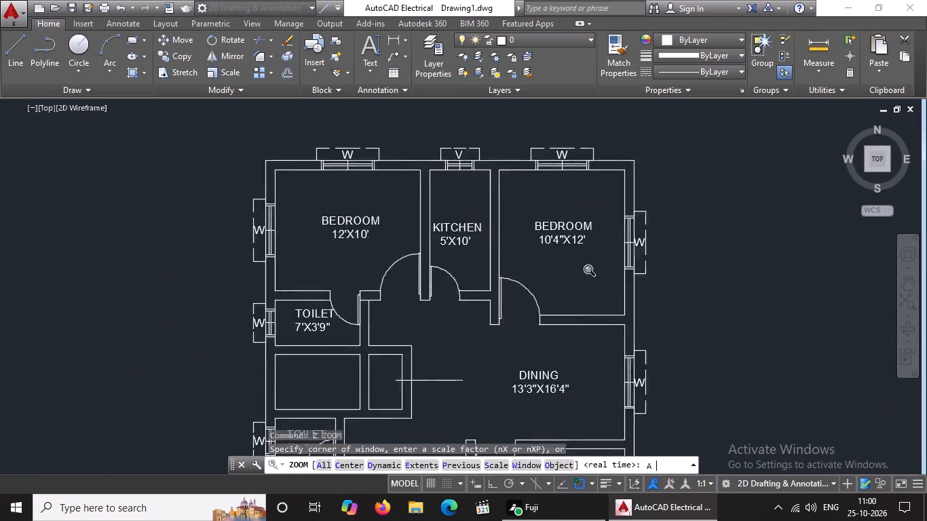
{"action": "scroll", "coordinate": [316, 244], "scroll_direction": "up", "scroll_amount": 3}
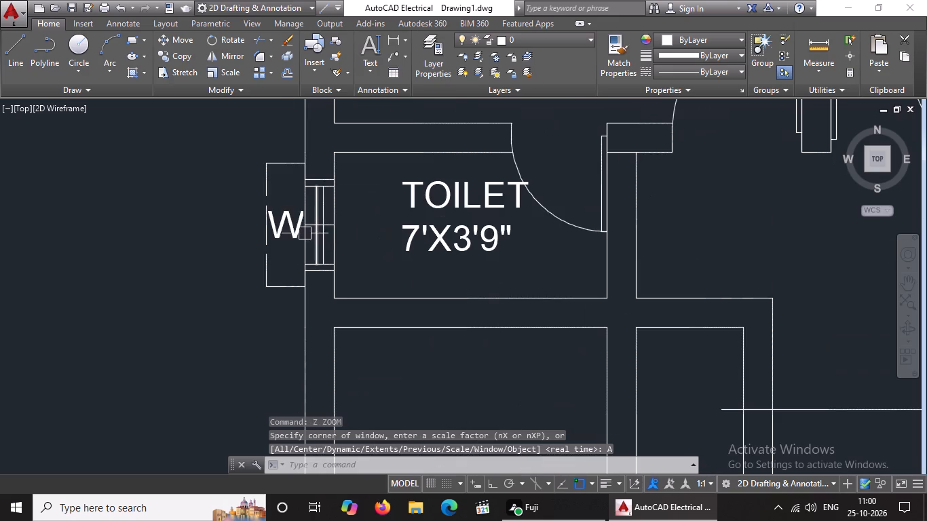
{"action": "double_click", "coordinate": [286, 229]}
{"action": "key", "text": "BackSpace"}
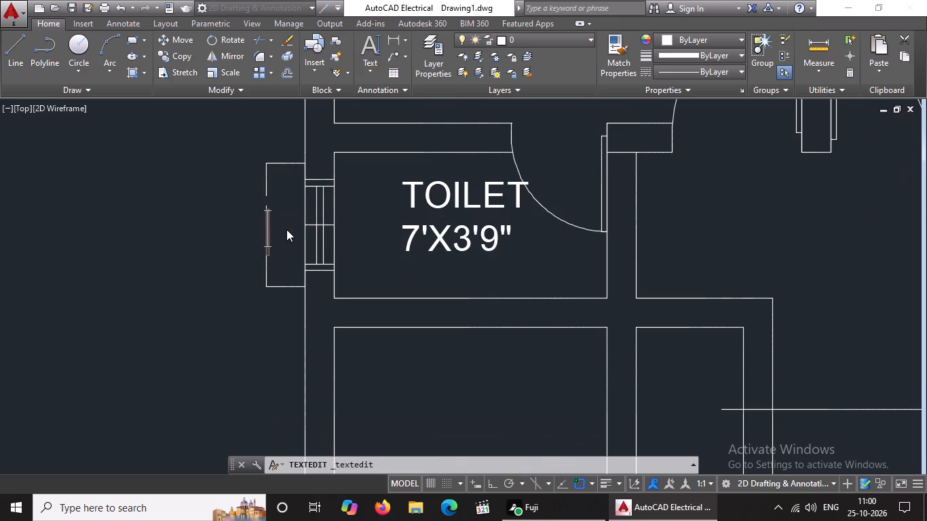
{"action": "key", "text": "v"}
{"action": "left_click", "coordinate": [174, 239]}
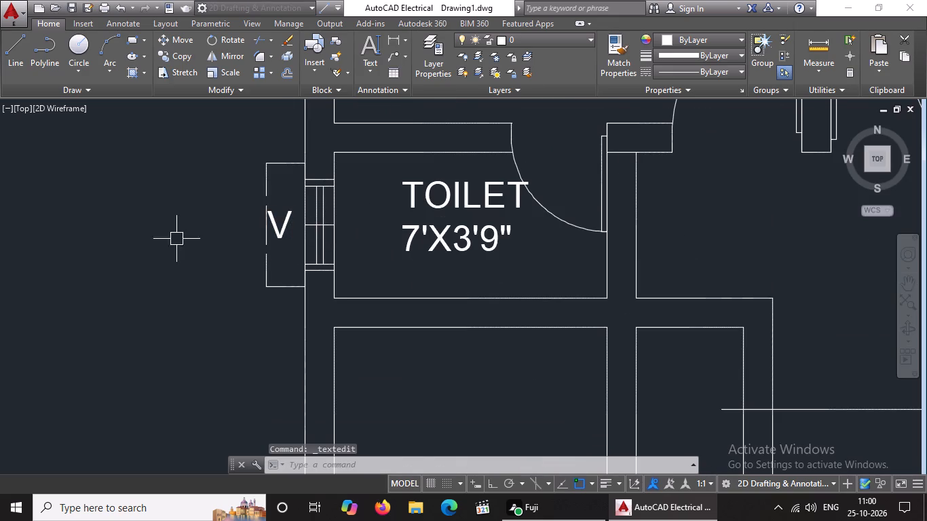
{"action": "left_click", "coordinate": [277, 230]}
{"action": "left_click", "coordinate": [271, 242]}
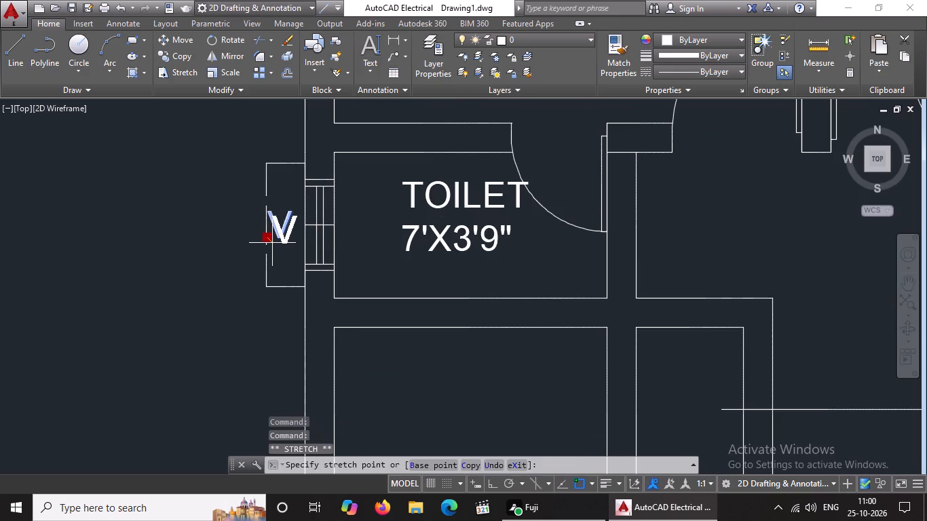
{"action": "left_click", "coordinate": [273, 238]}
Change the 5'X3'9" toilet window's label to V and shift it so it sits centred inside its dashed projection.
{"action": "scroll", "coordinate": [328, 239], "scroll_direction": "down", "scroll_amount": 4}
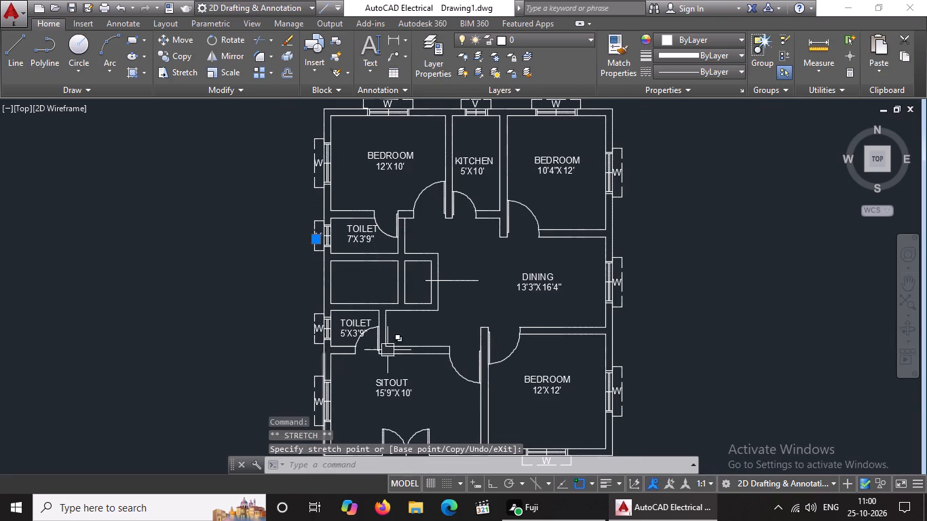
{"action": "middle_click_drag", "start_coordinate": [415, 305], "coordinate": [424, 297]}
{"action": "scroll", "coordinate": [324, 330], "scroll_direction": "up", "scroll_amount": 4}
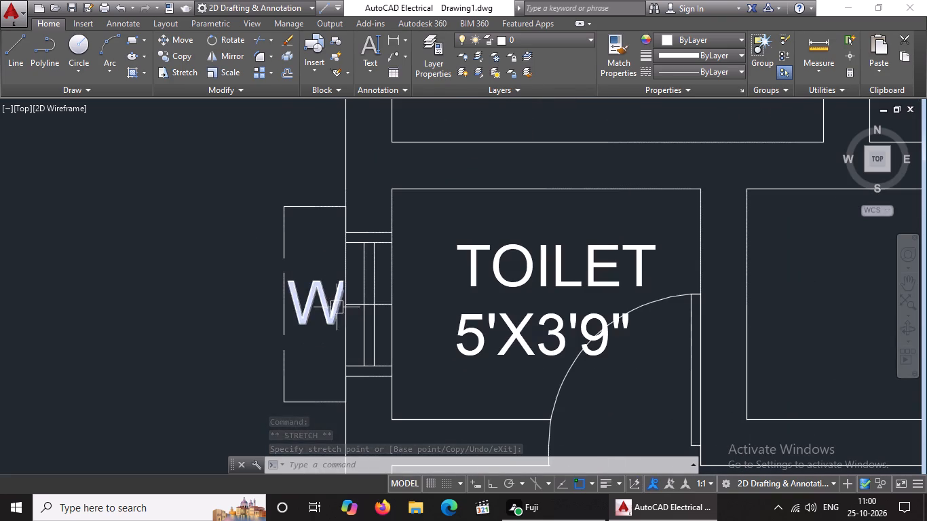
{"action": "double_click", "coordinate": [327, 298]}
{"action": "key", "text": "BackSpace"}
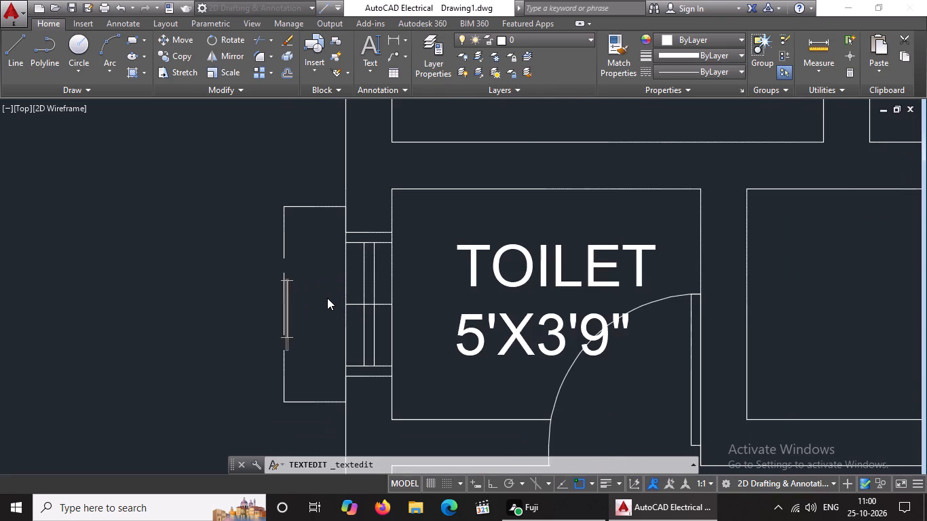
{"action": "key", "text": "v"}
{"action": "left_click", "coordinate": [170, 324]}
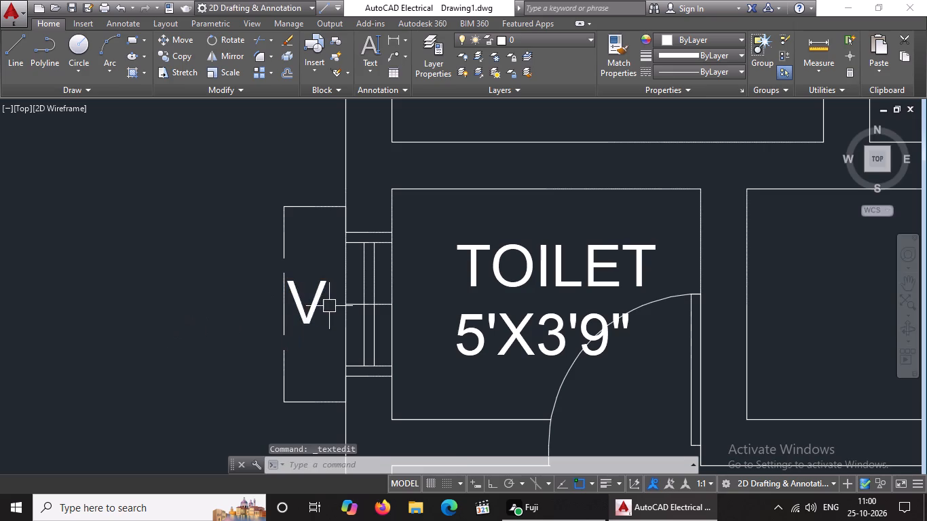
{"action": "left_click", "coordinate": [310, 313]}
{"action": "left_click", "coordinate": [288, 328]}
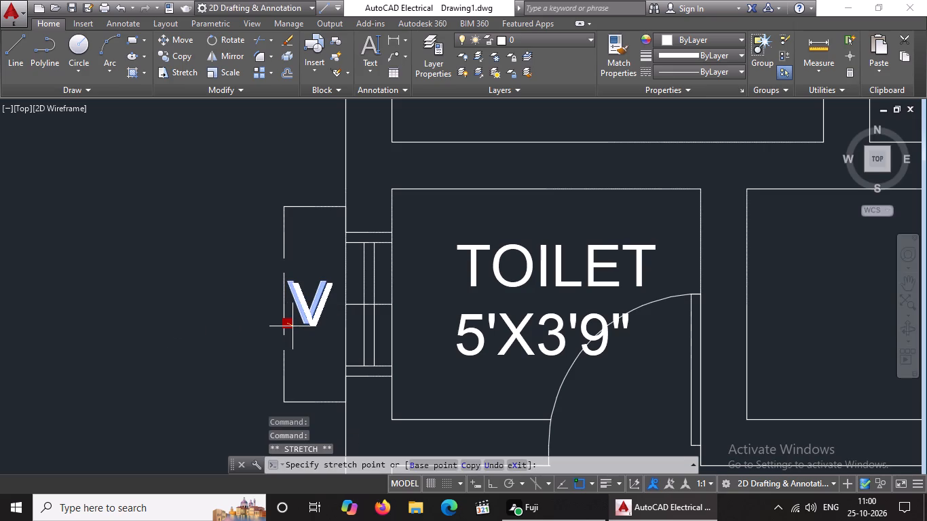
{"action": "left_click", "coordinate": [294, 326]}
Look over the whole floor plan, checking the rooms and the window labels around the outer walls.
{"action": "scroll", "coordinate": [322, 311], "scroll_direction": "down", "scroll_amount": 3}
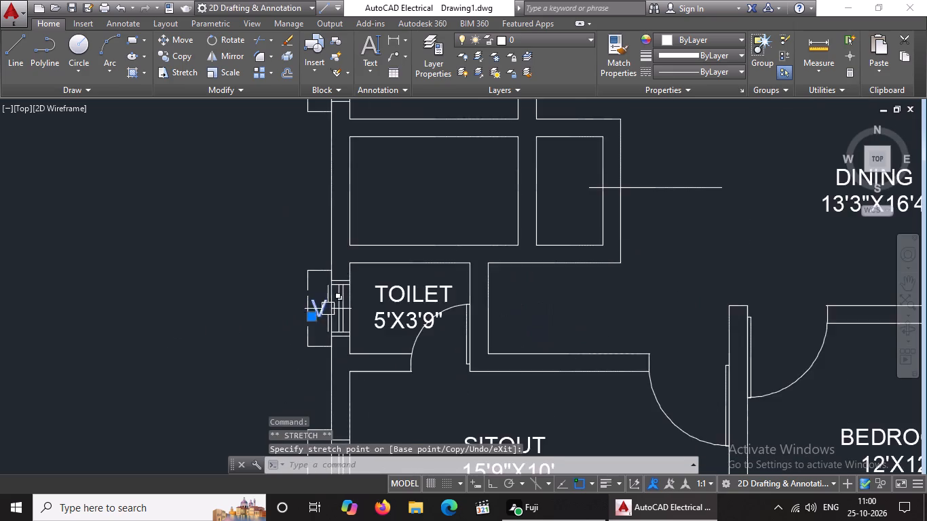
{"action": "scroll", "coordinate": [328, 309], "scroll_direction": "down", "scroll_amount": 4}
{"action": "middle_click", "coordinate": [400, 336]}
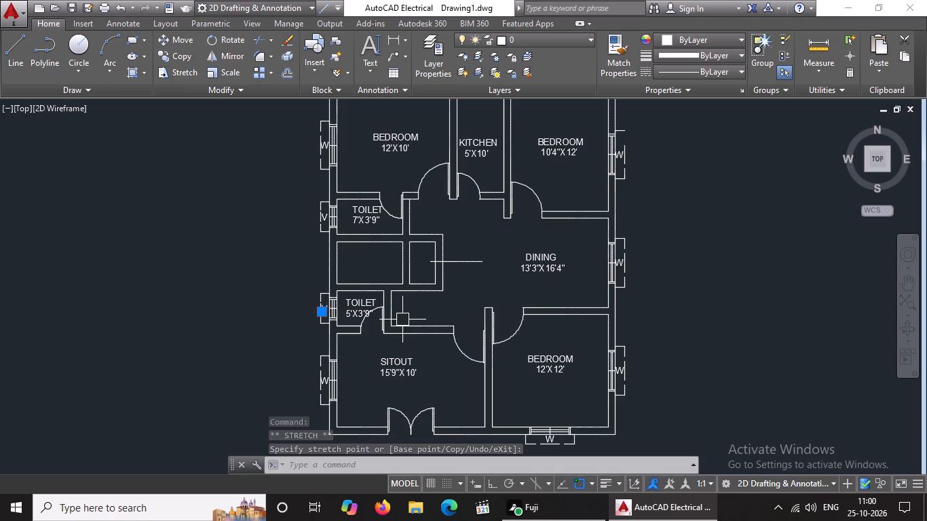
{"action": "middle_click_drag", "start_coordinate": [449, 398], "coordinate": [442, 434]}
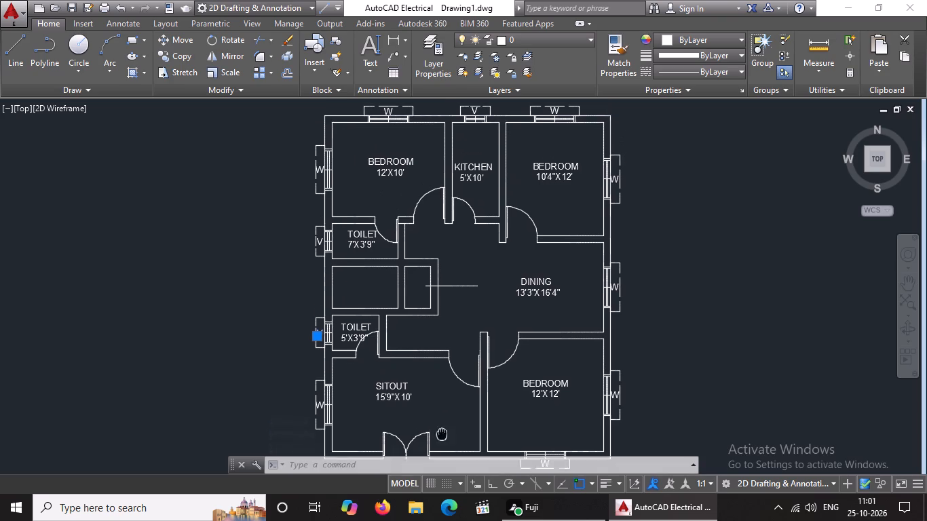
{"action": "middle_click_drag", "start_coordinate": [442, 434], "coordinate": [433, 461]}
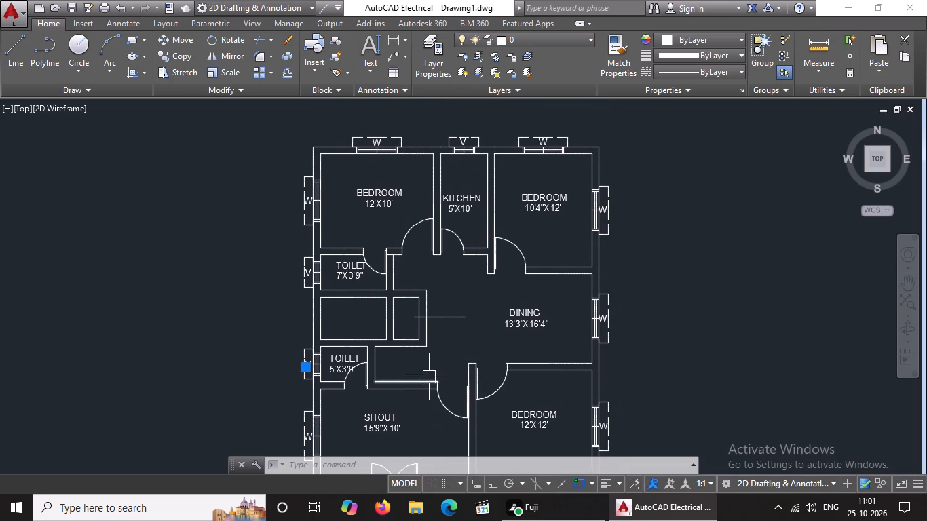
{"action": "middle_click_drag", "start_coordinate": [427, 377], "coordinate": [428, 359]}
{"action": "scroll", "coordinate": [435, 320], "scroll_direction": "down", "scroll_amount": 3}
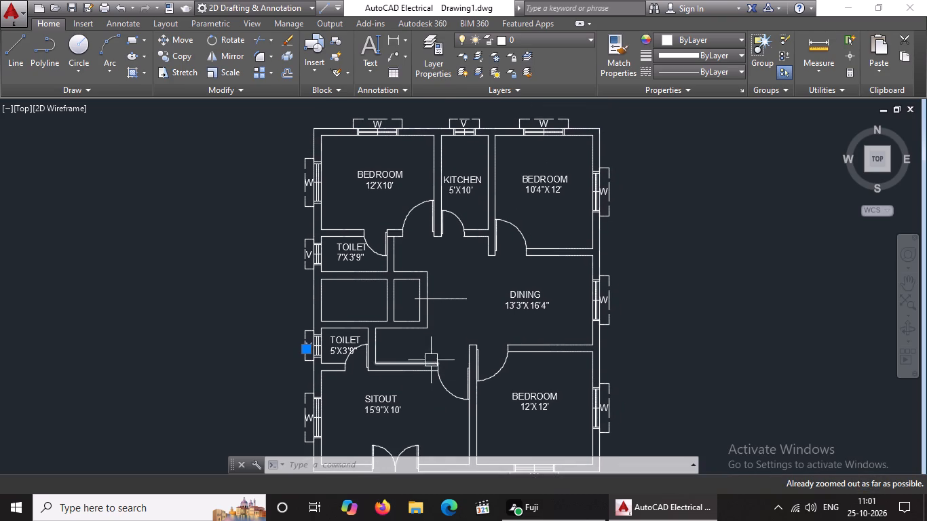
{"action": "middle_click_drag", "start_coordinate": [430, 358], "coordinate": [428, 312]}
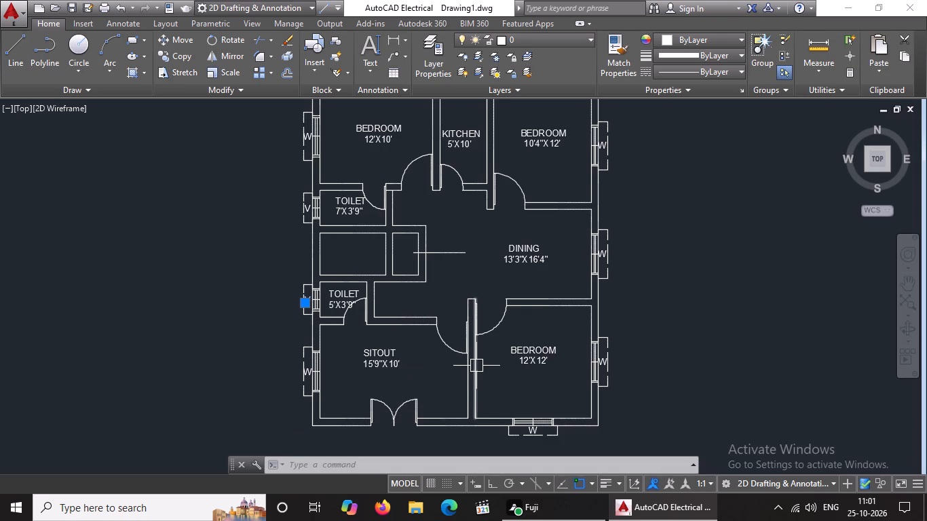
{"action": "middle_click_drag", "start_coordinate": [473, 362], "coordinate": [417, 328]}
{"action": "scroll", "coordinate": [497, 363], "scroll_direction": "down", "scroll_amount": 3}
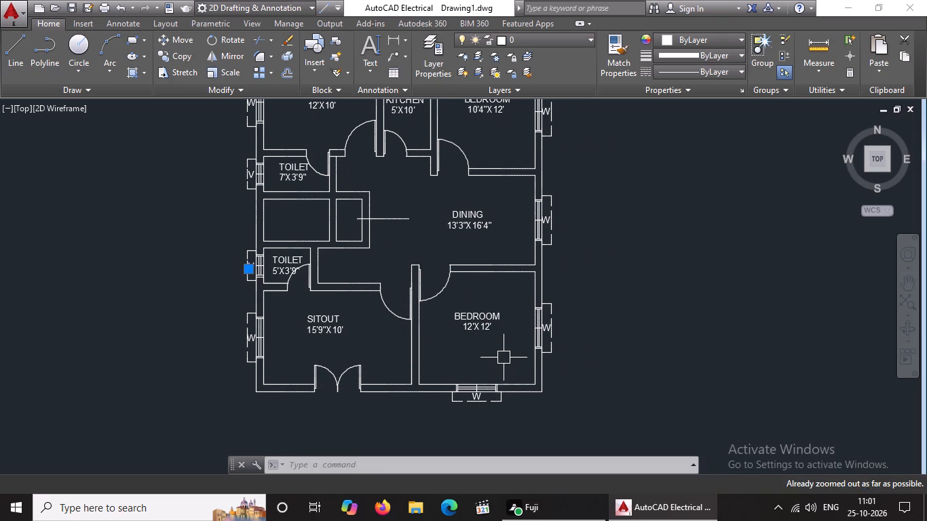
{"action": "scroll", "coordinate": [504, 356], "scroll_direction": "down", "scroll_amount": 7}
{"action": "middle_click_drag", "start_coordinate": [495, 368], "coordinate": [477, 413]}
{"action": "scroll", "coordinate": [477, 414], "scroll_direction": "down", "scroll_amount": 8}
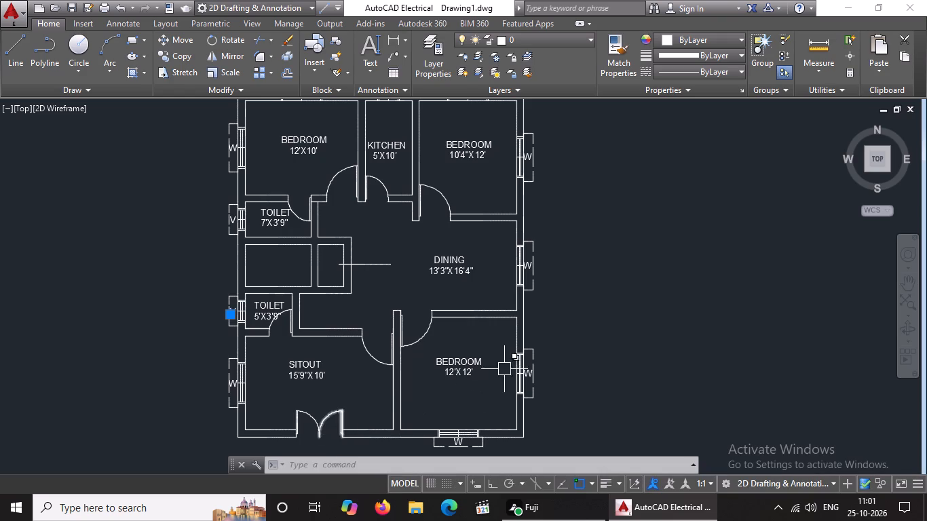
With ortho on, draw an L outside the plan beside the dining room: a 4' vertical line down and a 4' horizontal line away from the plan.
{"action": "left_click", "coordinate": [14, 47]}
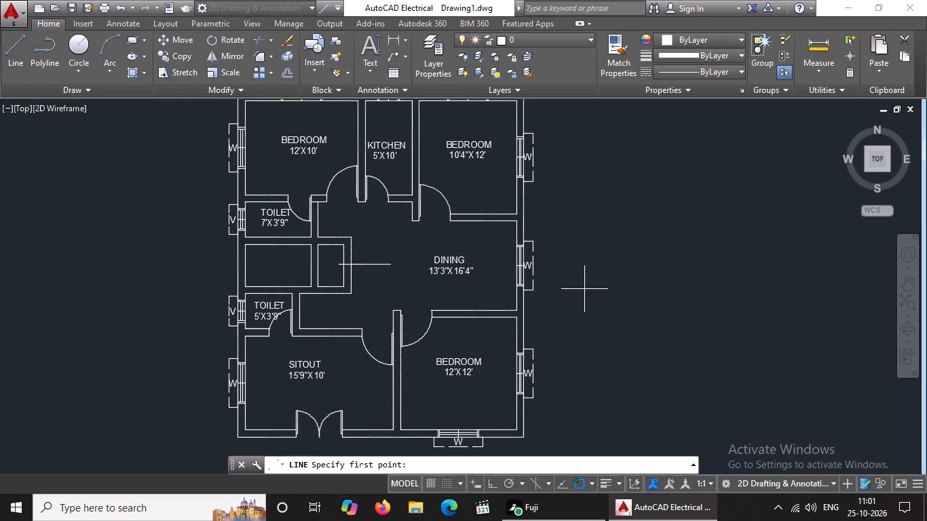
{"action": "left_click", "coordinate": [559, 294]}
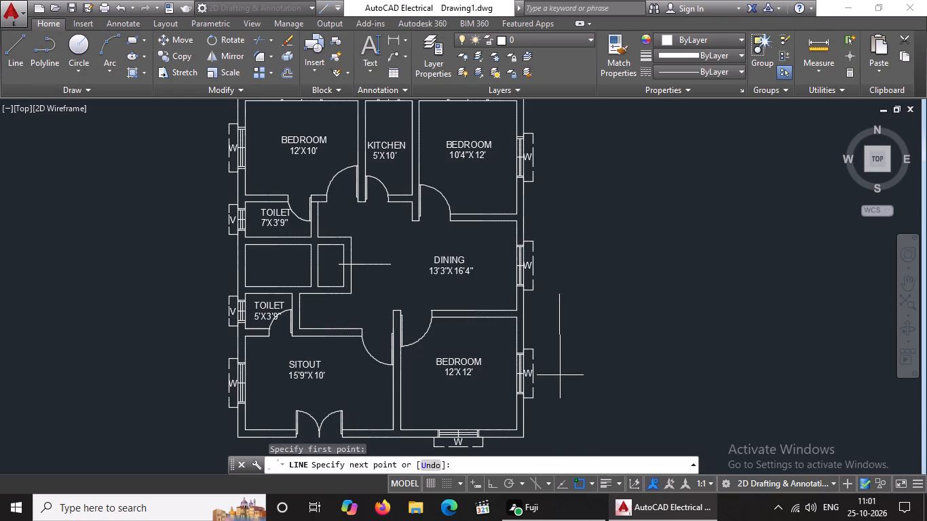
{"action": "left_click", "coordinate": [495, 478]}
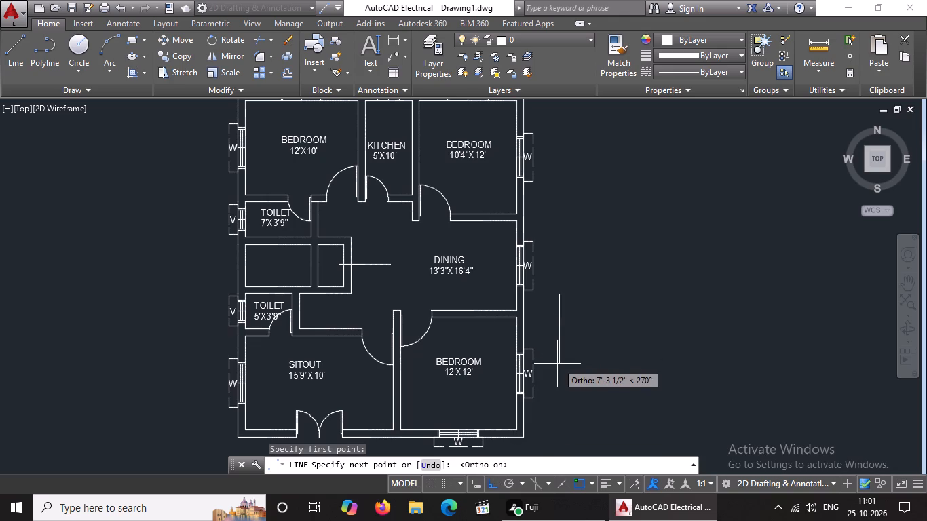
{"action": "key", "text": "4"}
{"action": "key", "text": "apostrophe"}
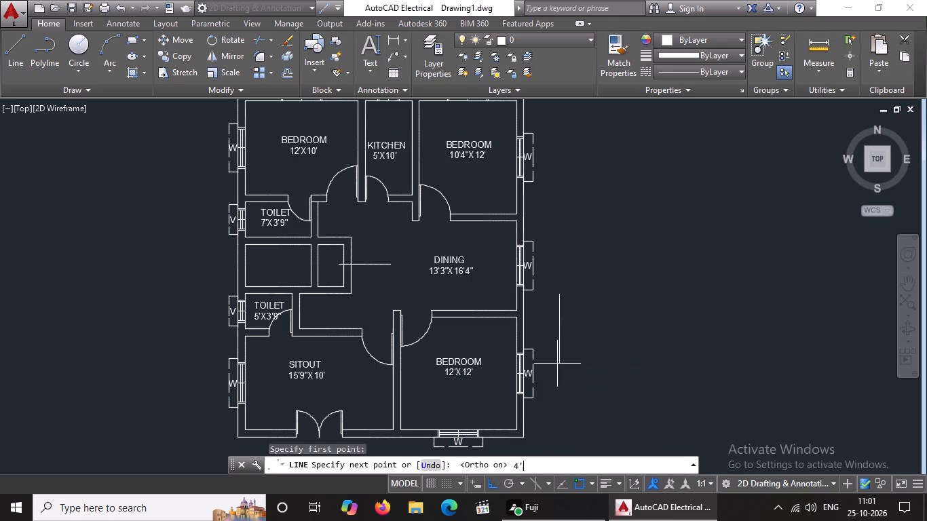
{"action": "key", "text": "Return"}
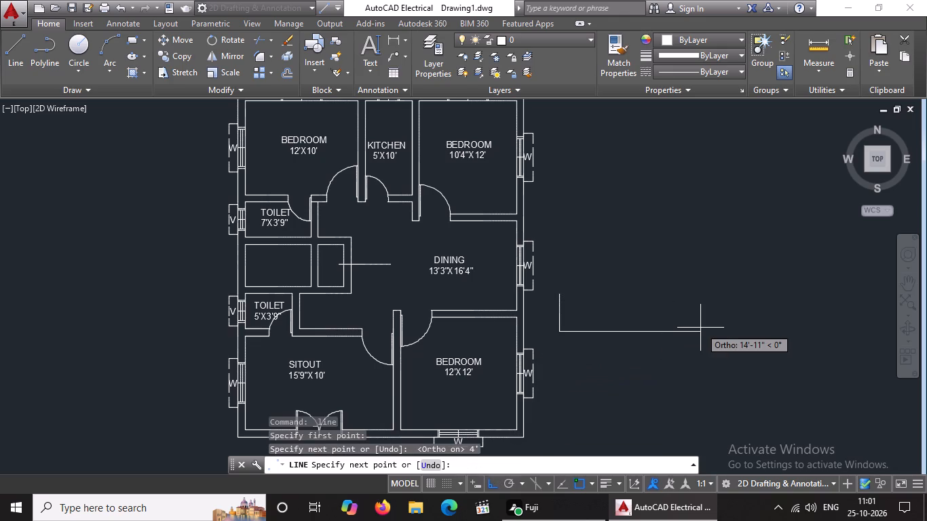
{"action": "type", "text": "4'"}
{"action": "key", "text": "Return"}
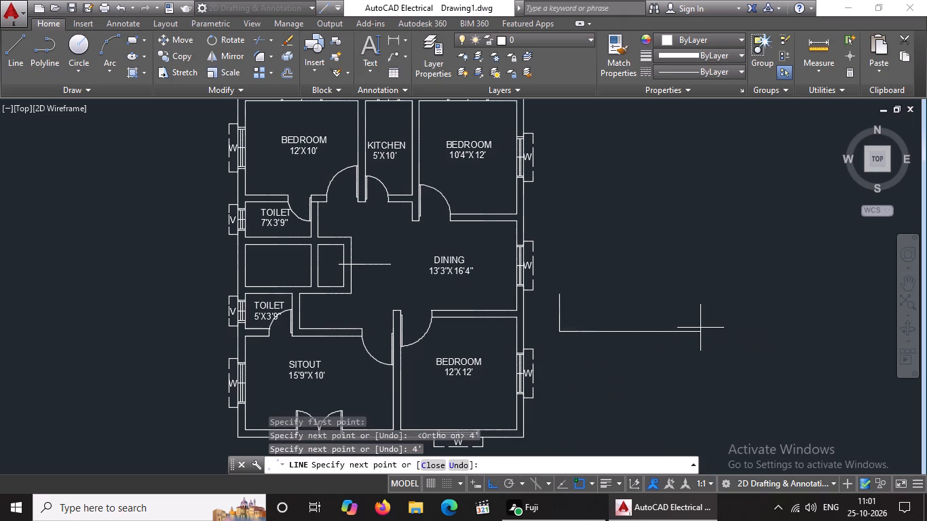
{"action": "key", "text": "Return"}
Offset the L's vertical line by 4" toward the inside of the L.
{"action": "key", "text": "o"}
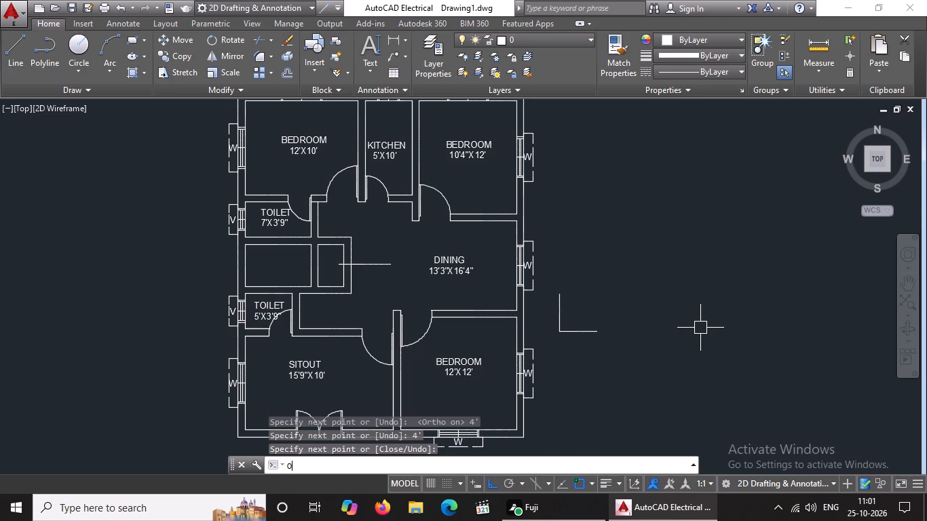
{"action": "key", "text": "Return"}
{"action": "type", "text": "4\""}
{"action": "key", "text": "Return"}
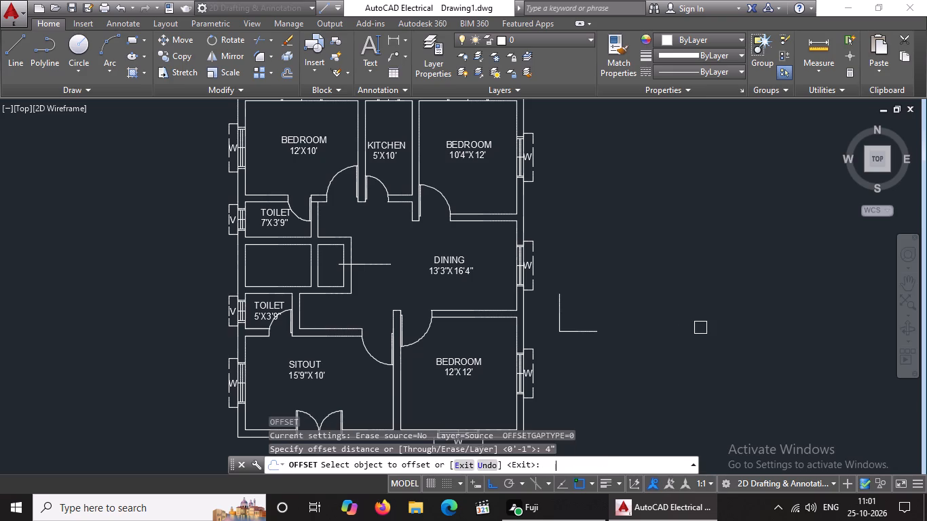
{"action": "left_click_drag", "start_coordinate": [556, 309], "coordinate": [577, 305]}
{"action": "left_click", "coordinate": [611, 305]}
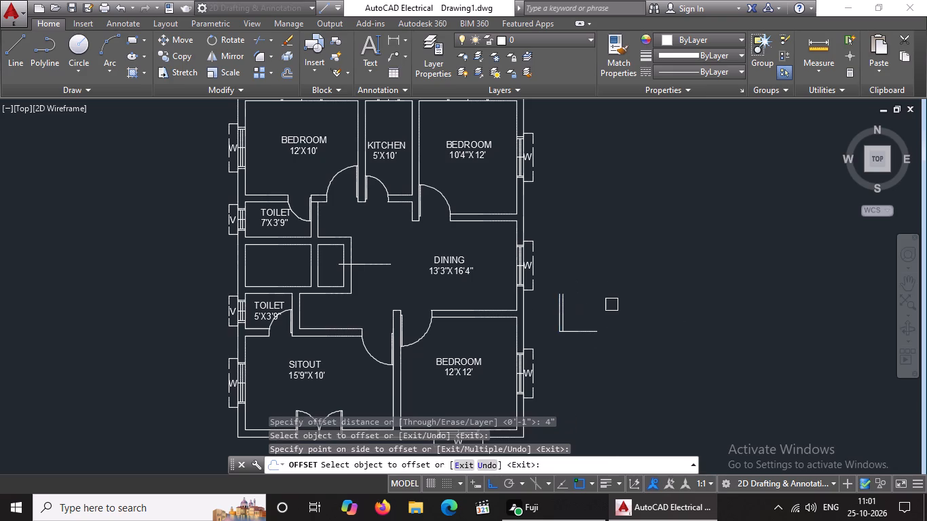
{"action": "key", "text": "Escape"}
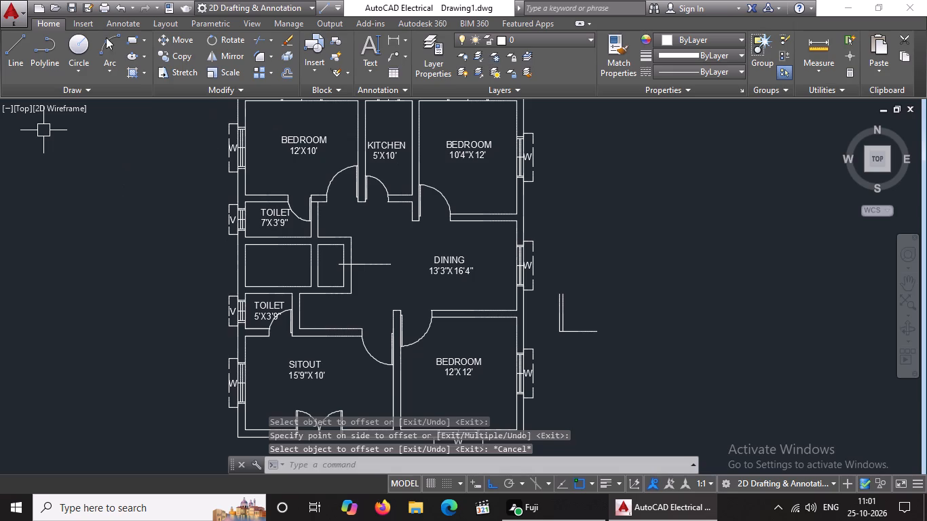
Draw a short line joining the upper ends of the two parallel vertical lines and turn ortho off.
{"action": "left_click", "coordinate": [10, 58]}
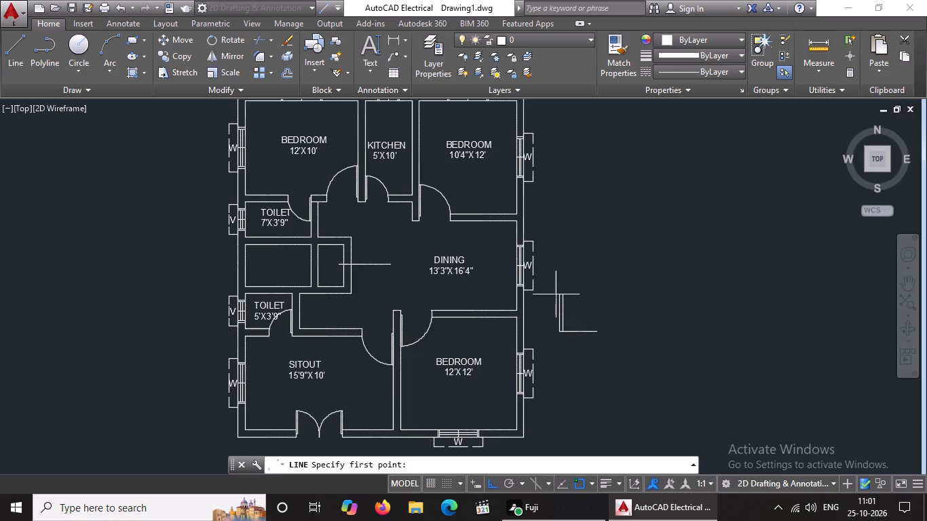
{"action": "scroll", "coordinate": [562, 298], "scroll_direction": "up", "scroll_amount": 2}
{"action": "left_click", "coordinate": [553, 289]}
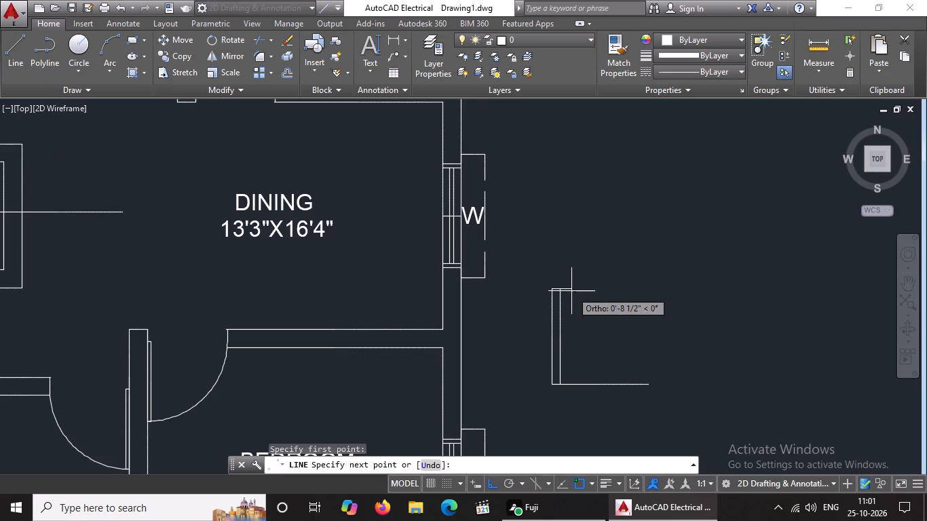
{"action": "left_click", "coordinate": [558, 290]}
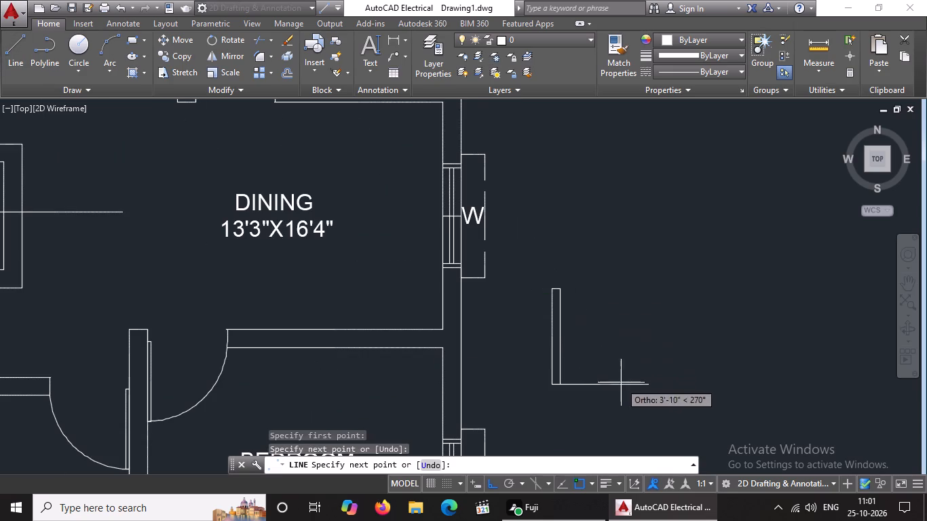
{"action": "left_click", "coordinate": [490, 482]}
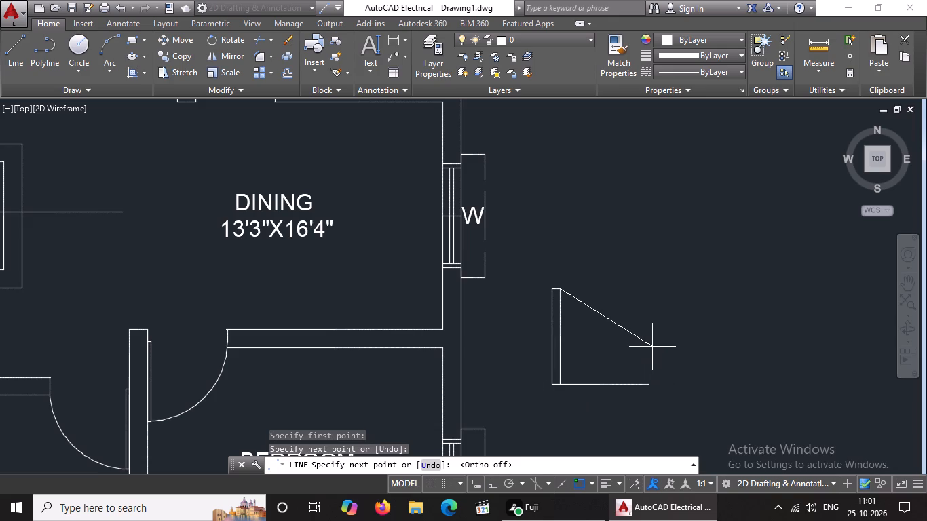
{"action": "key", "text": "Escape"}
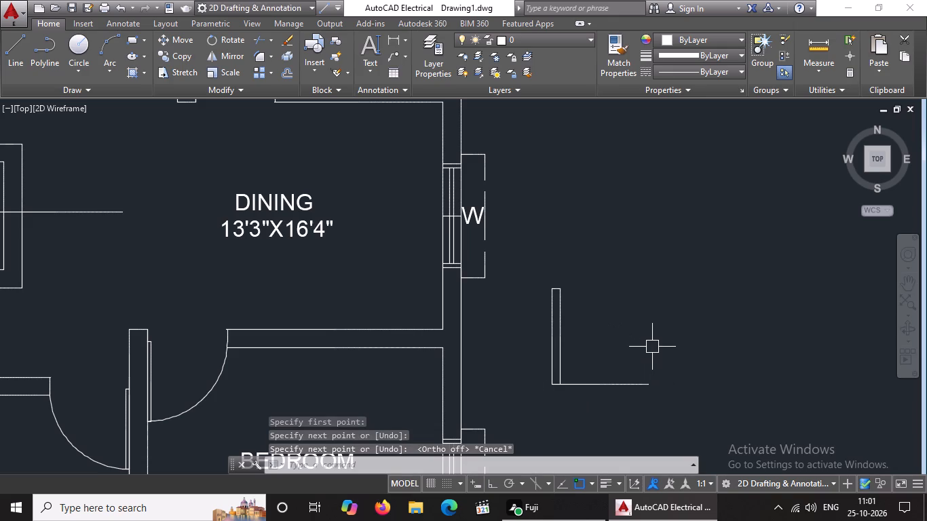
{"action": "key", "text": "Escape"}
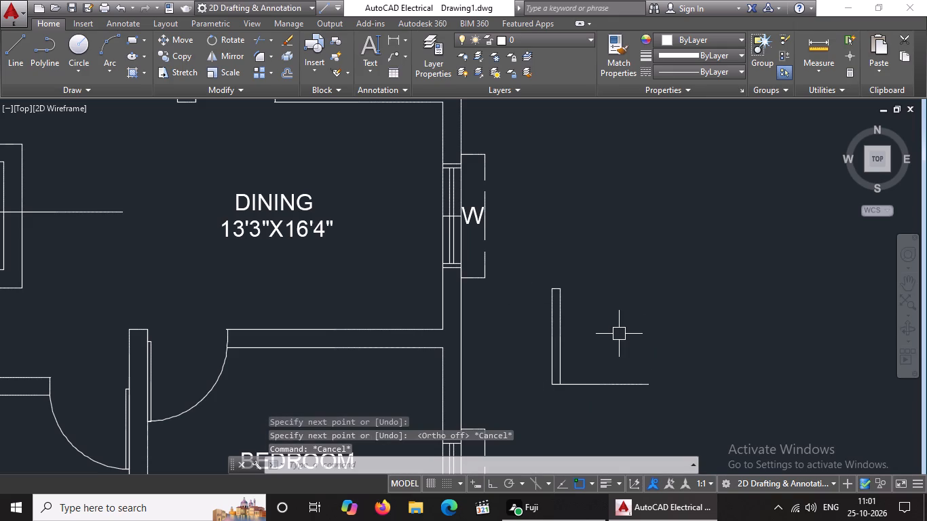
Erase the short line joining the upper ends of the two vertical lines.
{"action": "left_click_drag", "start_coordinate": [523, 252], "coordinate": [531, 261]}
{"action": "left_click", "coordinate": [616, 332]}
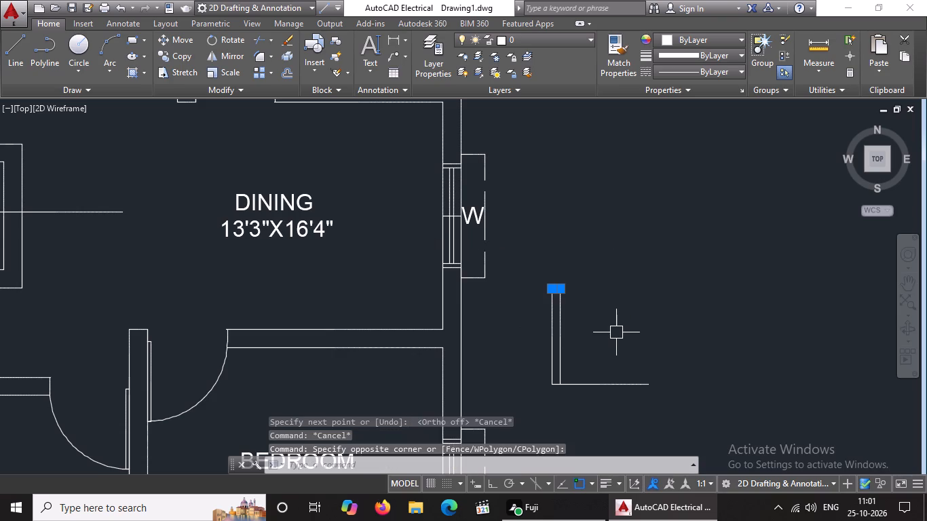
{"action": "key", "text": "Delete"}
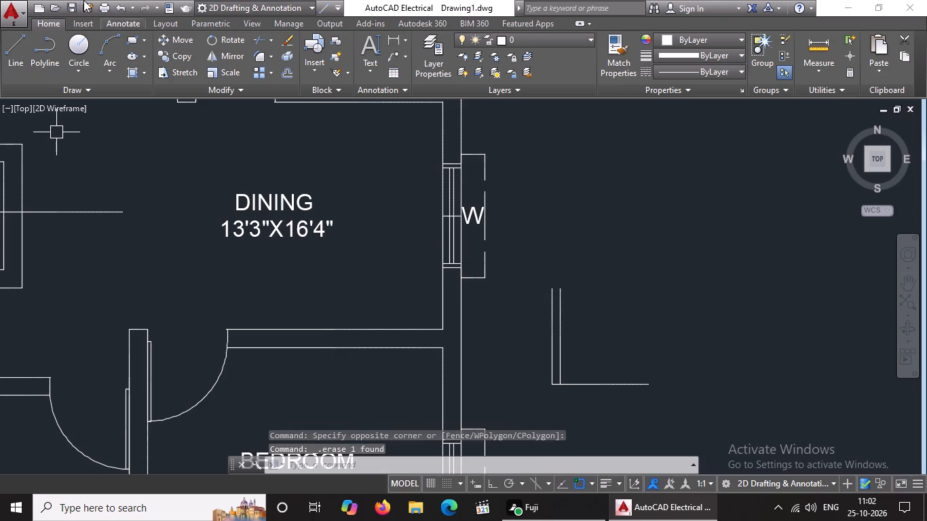
Draw a three-point arc from the outer vertical line's top through the offset line's top to the horizontal line's free end.
{"action": "left_click", "coordinate": [112, 50]}
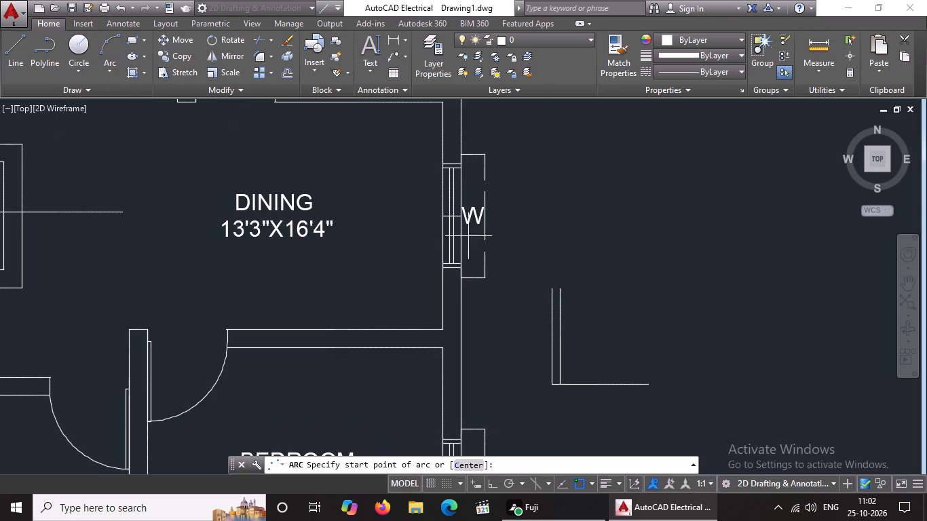
{"action": "left_click", "coordinate": [548, 291]}
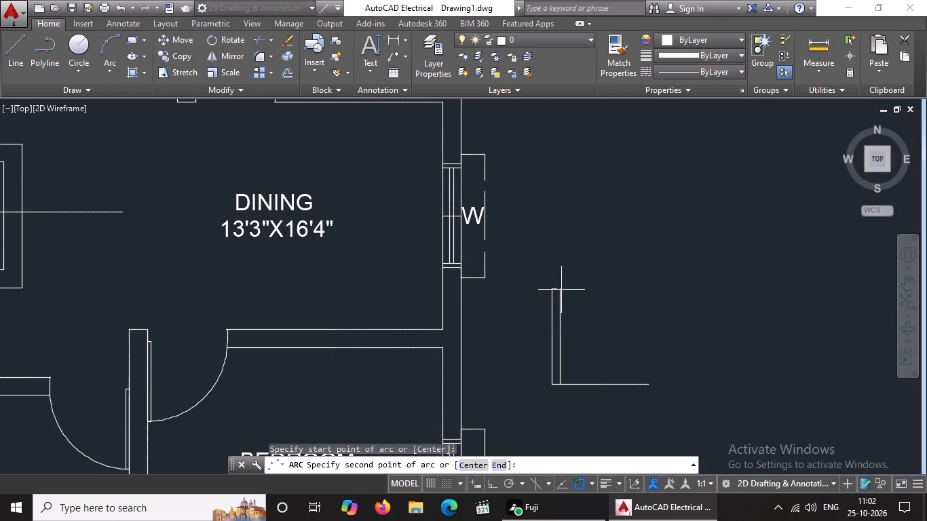
{"action": "left_click", "coordinate": [561, 290]}
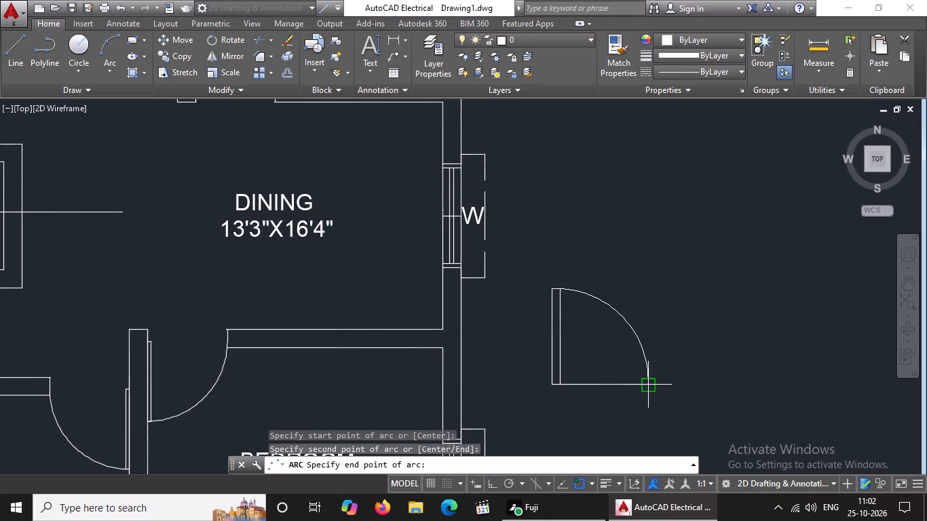
{"action": "left_click", "coordinate": [647, 380]}
{"action": "scroll", "coordinate": [609, 308], "scroll_direction": "down", "scroll_amount": 3}
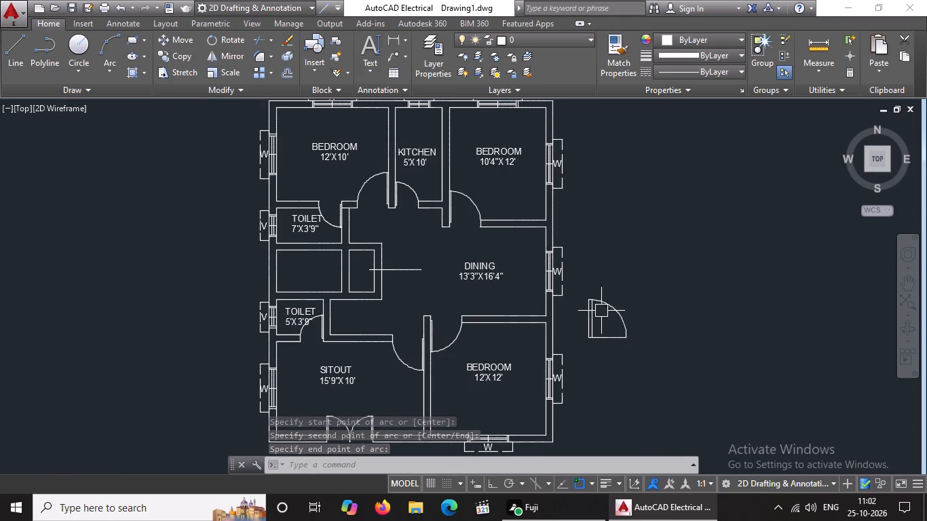
Erase the door-swing shape beside the plan: its horizontal line, arc and both vertical lines.
{"action": "scroll", "coordinate": [601, 312], "scroll_direction": "up", "scroll_amount": 1}
{"action": "left_click", "coordinate": [616, 355]}
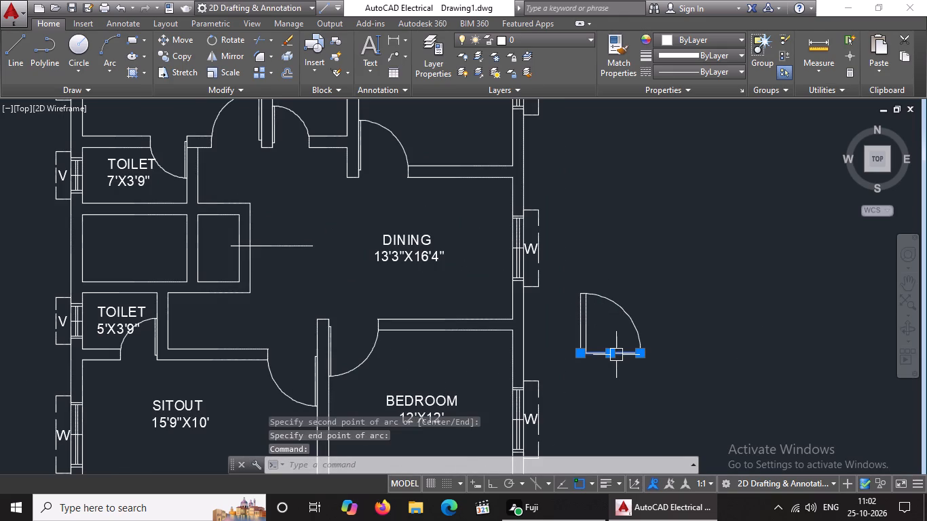
{"action": "key", "text": "Delete"}
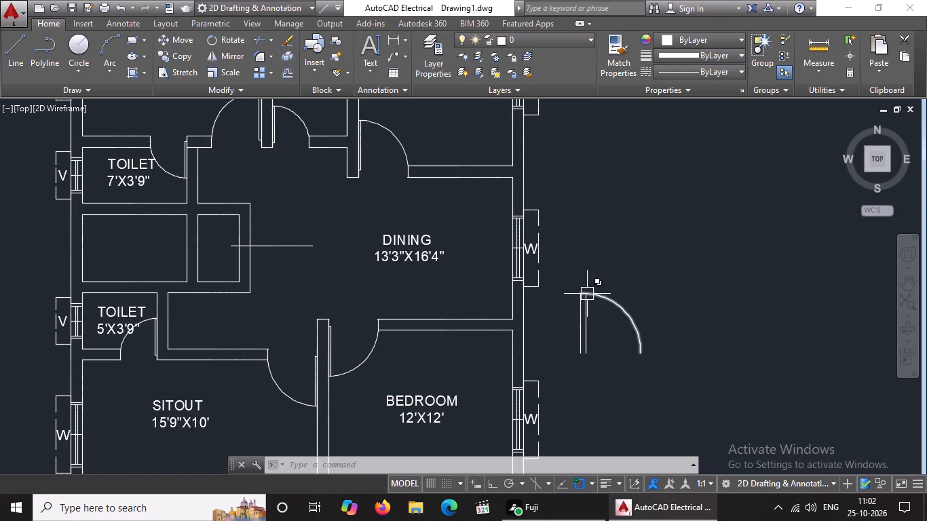
{"action": "left_click", "coordinate": [611, 301]}
{"action": "key", "text": "Delete"}
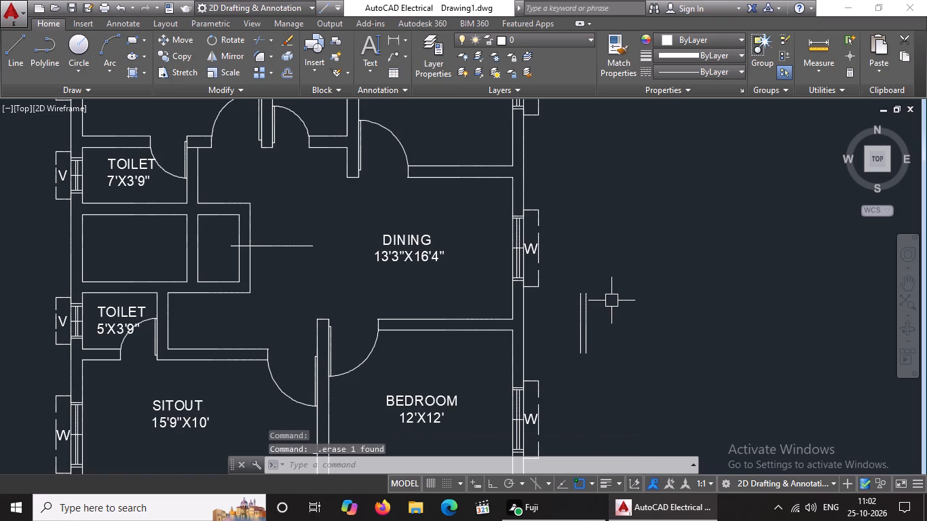
{"action": "left_click", "coordinate": [583, 338]}
{"action": "key", "text": "Delete"}
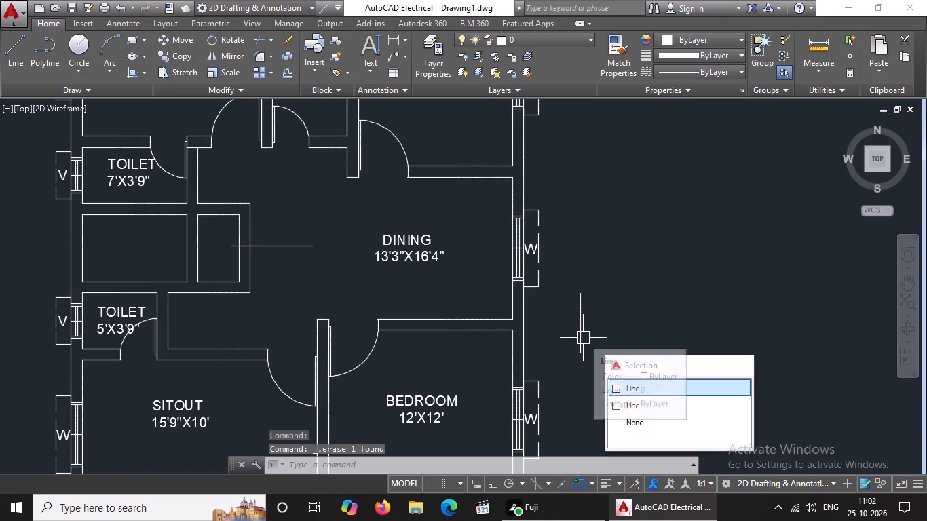
{"action": "left_click", "coordinate": [585, 341]}
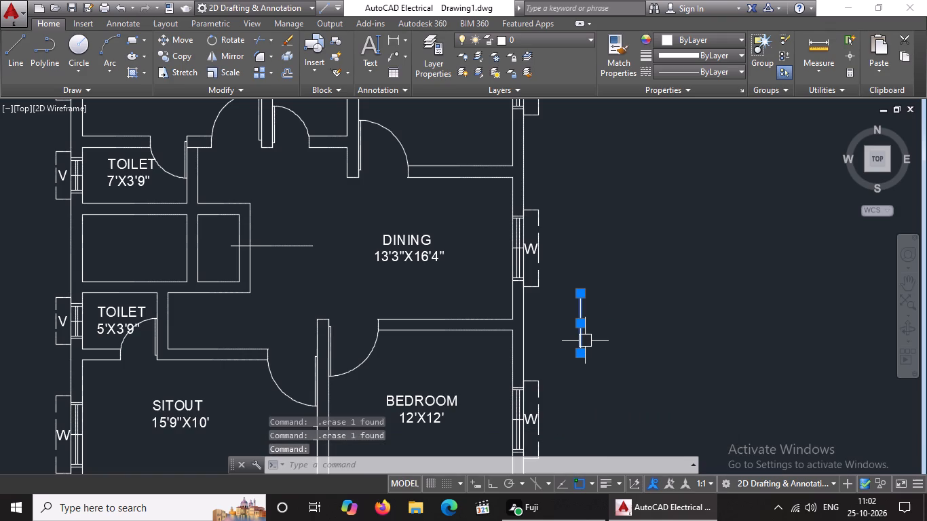
{"action": "key", "text": "Delete"}
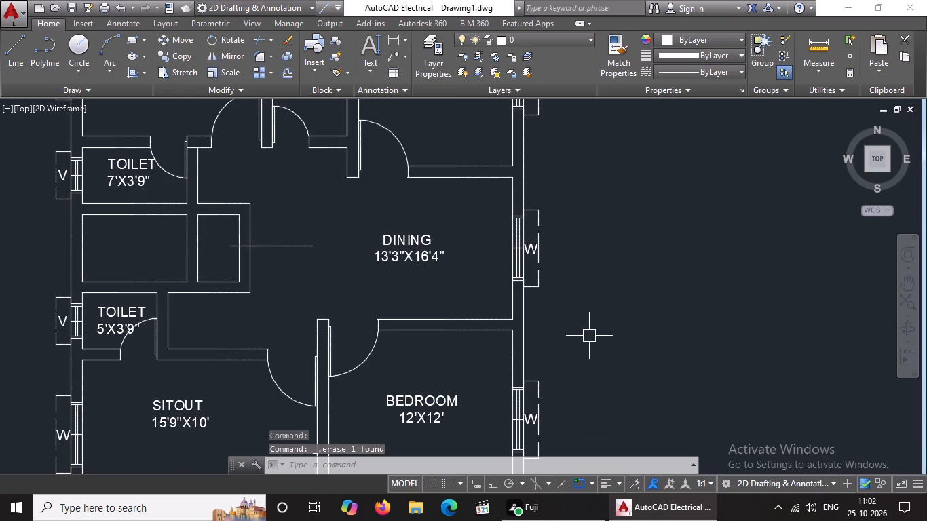
Erase the stray horizontal line crossing the small room's wall into the dining area.
{"action": "scroll", "coordinate": [590, 335], "scroll_direction": "down", "scroll_amount": 4}
{"action": "middle_click_drag", "start_coordinate": [585, 342], "coordinate": [579, 326]}
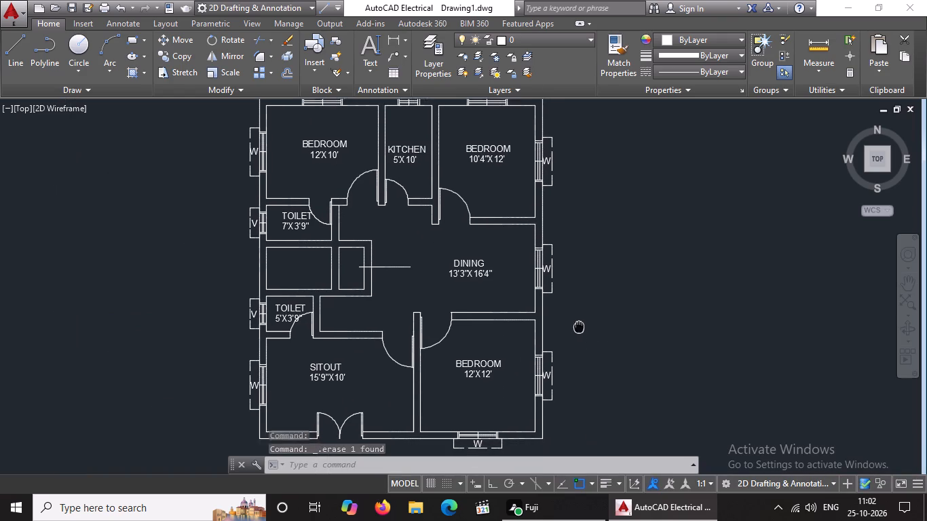
{"action": "middle_click_drag", "start_coordinate": [579, 326], "coordinate": [575, 312]}
{"action": "left_click", "coordinate": [394, 244]}
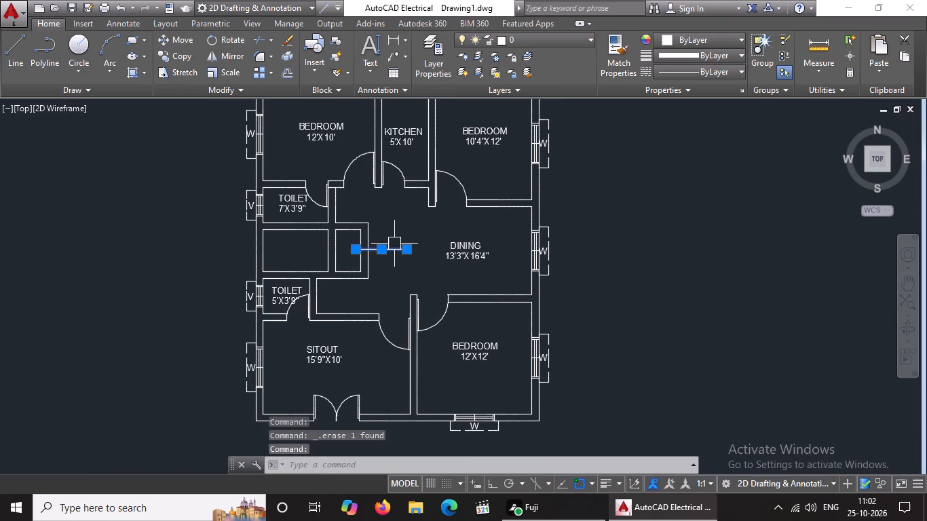
{"action": "key", "text": "Delete"}
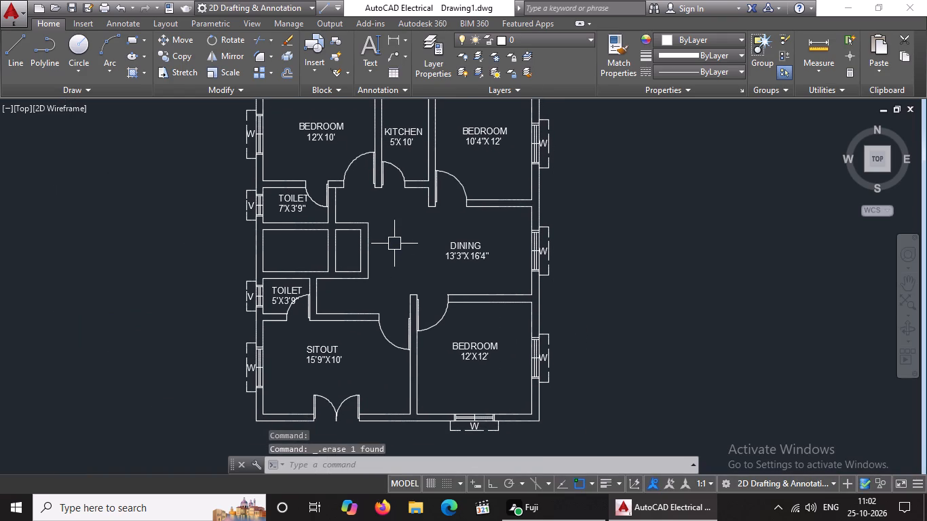
Zoom to the full drawing and look over the floor plan's rooms, doors and window labels.
{"action": "scroll", "coordinate": [455, 248], "scroll_direction": "down", "scroll_amount": 3}
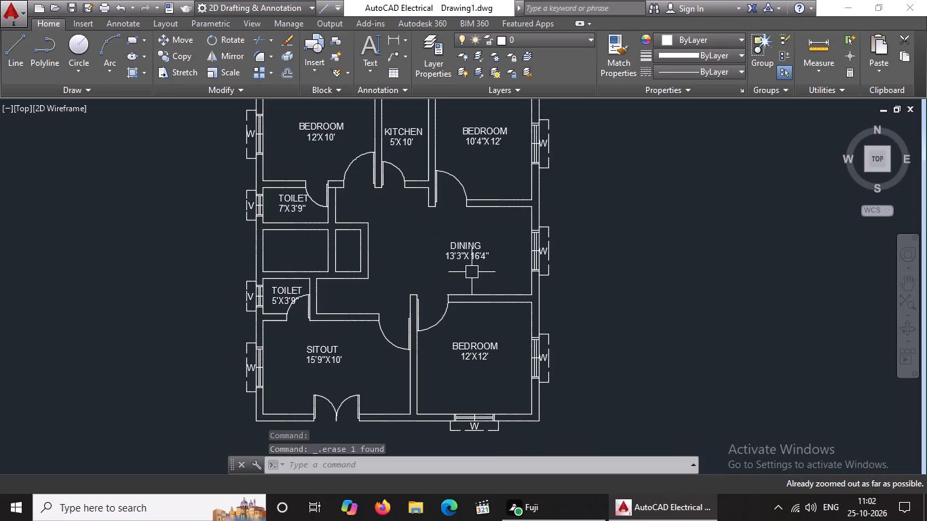
{"action": "scroll", "coordinate": [514, 315], "scroll_direction": "down", "scroll_amount": 5}
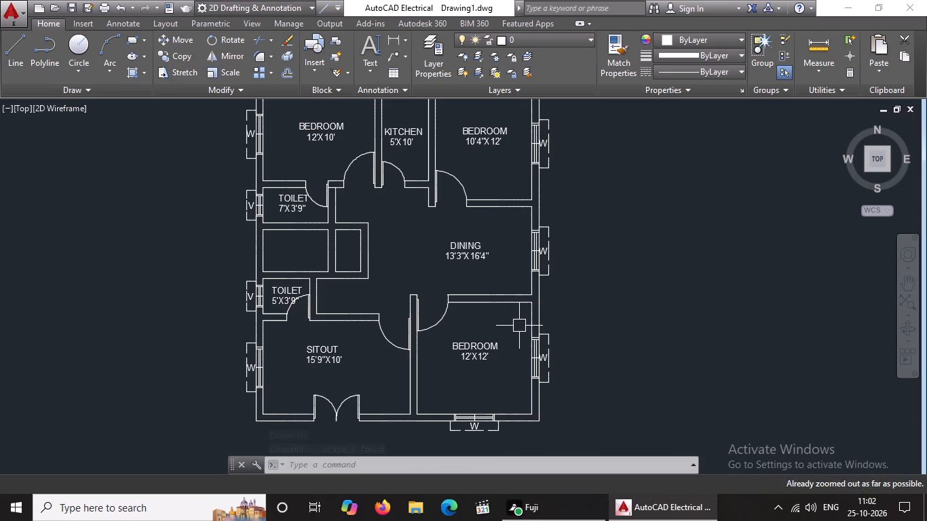
{"action": "key", "text": "Escape"}
{"action": "type", "text": "Z"}
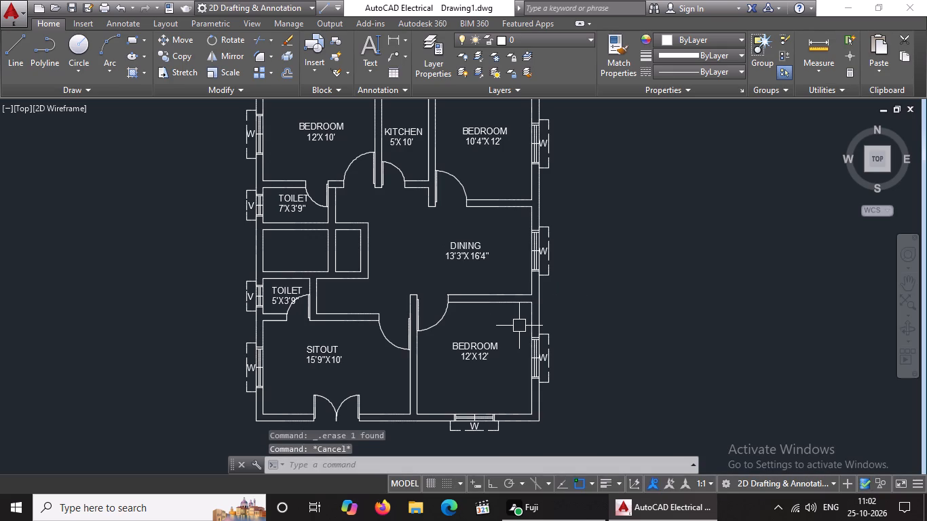
{"action": "key", "text": "space"}
{"action": "type", "text": "A"}
{"action": "key", "text": "space"}
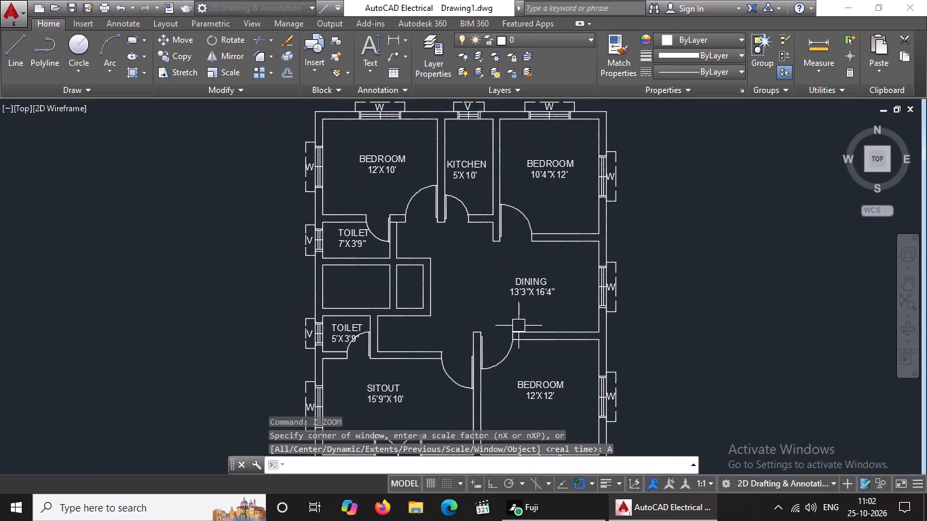
{"action": "scroll", "coordinate": [534, 270], "scroll_direction": "down", "scroll_amount": 12}
{"action": "scroll", "coordinate": [547, 301], "scroll_direction": "up", "scroll_amount": 1}
{"action": "middle_click_drag", "start_coordinate": [535, 284], "coordinate": [519, 262]}
{"action": "scroll", "coordinate": [519, 262], "scroll_direction": "up", "scroll_amount": 1}
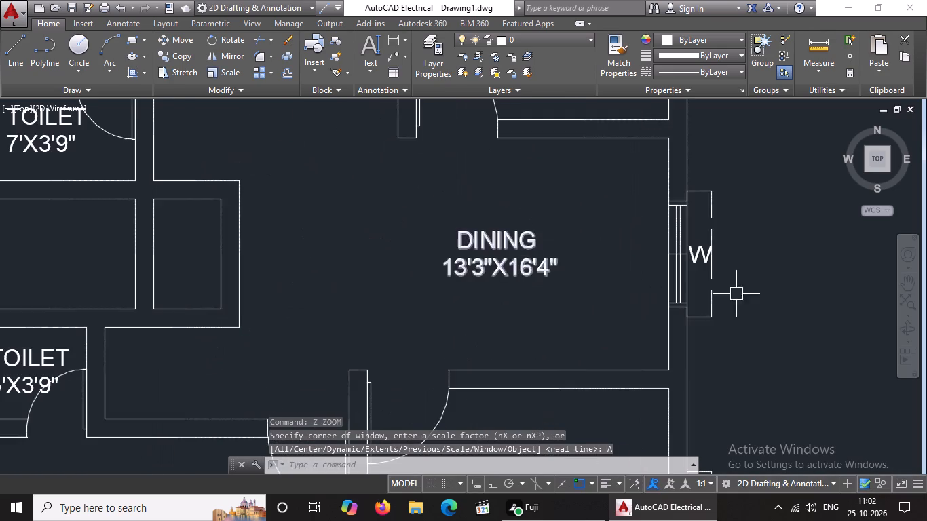
{"action": "scroll", "coordinate": [759, 283], "scroll_direction": "down", "scroll_amount": 8}
{"action": "middle_click_drag", "start_coordinate": [727, 281], "coordinate": [550, 254]}
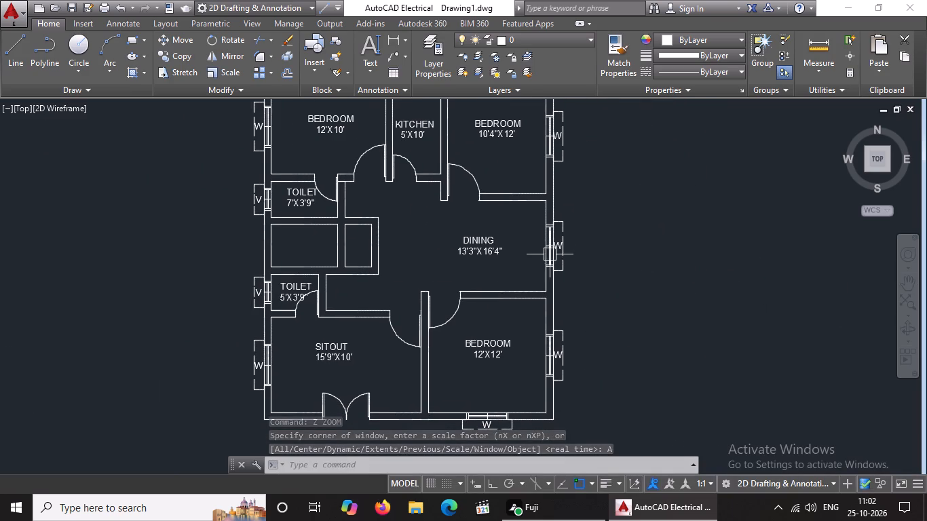
{"action": "scroll", "coordinate": [531, 238], "scroll_direction": "down", "scroll_amount": 20}
{"action": "scroll", "coordinate": [531, 238], "scroll_direction": "down", "scroll_amount": 3}
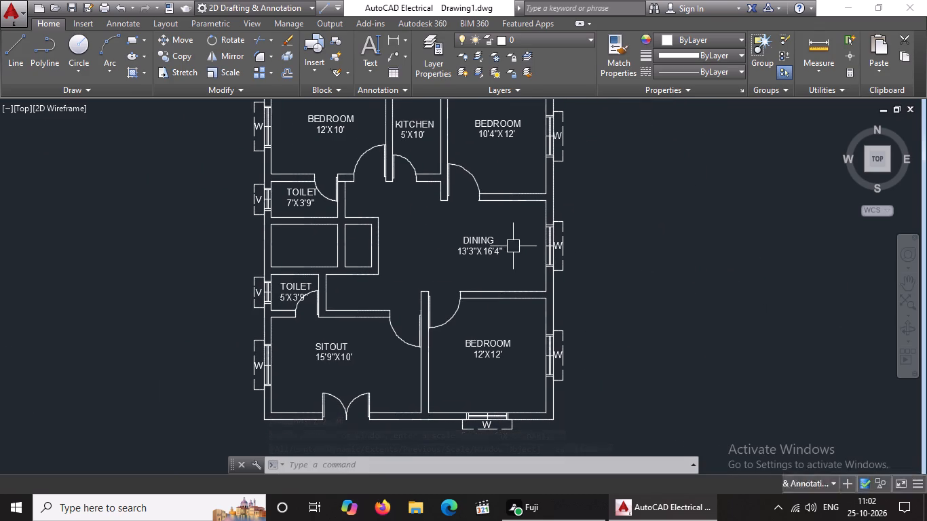
{"action": "scroll", "coordinate": [563, 283], "scroll_direction": "down", "scroll_amount": 4}
{"action": "key", "text": "Escape"}
Try to copy the window-selected floor plan sideways, turning ortho on for the copy.
{"action": "middle_click_drag", "start_coordinate": [493, 315], "coordinate": [493, 361]}
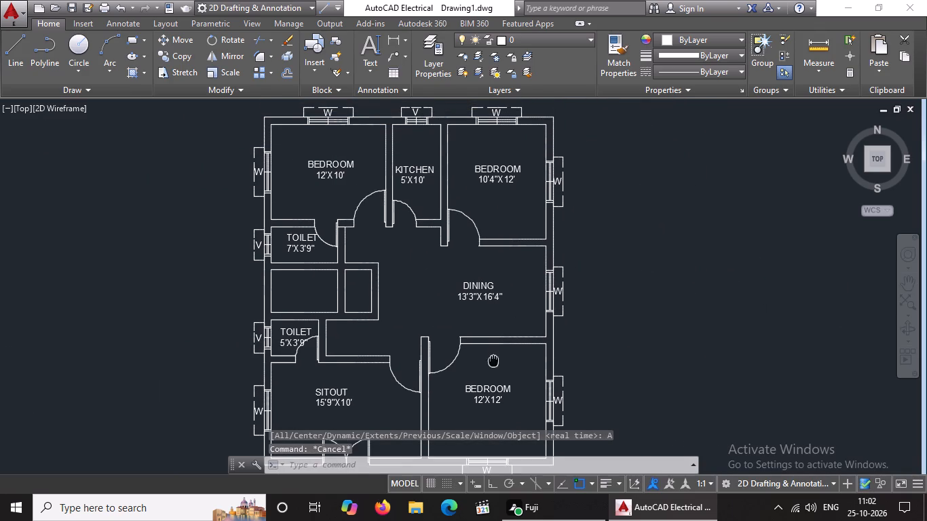
{"action": "middle_click_drag", "start_coordinate": [493, 361], "coordinate": [493, 391]}
{"action": "left_click_drag", "start_coordinate": [217, 117], "coordinate": [248, 124]}
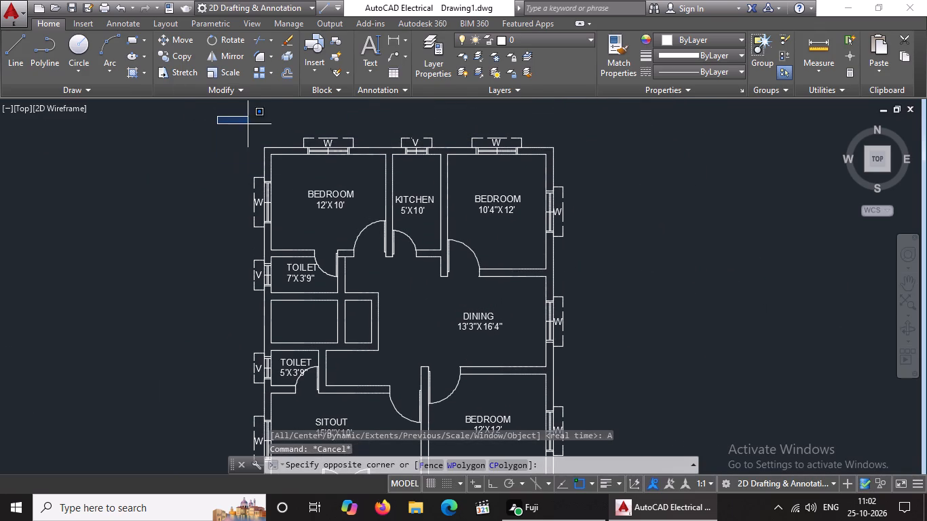
{"action": "scroll", "coordinate": [458, 181], "scroll_direction": "down", "scroll_amount": 5}
{"action": "middle_click", "coordinate": [573, 399]}
{"action": "middle_click_drag", "start_coordinate": [610, 313], "coordinate": [610, 288]}
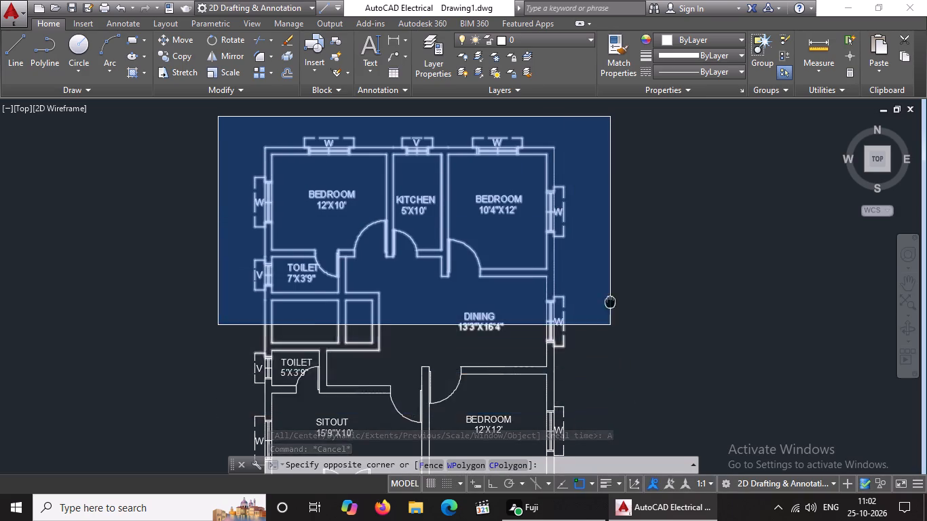
{"action": "middle_click_drag", "start_coordinate": [610, 288], "coordinate": [610, 279]}
{"action": "middle_click_drag", "start_coordinate": [679, 308], "coordinate": [628, 180]}
{"action": "scroll", "coordinate": [628, 180], "scroll_direction": "up", "scroll_amount": 1}
{"action": "scroll", "coordinate": [511, 400], "scroll_direction": "down", "scroll_amount": 4}
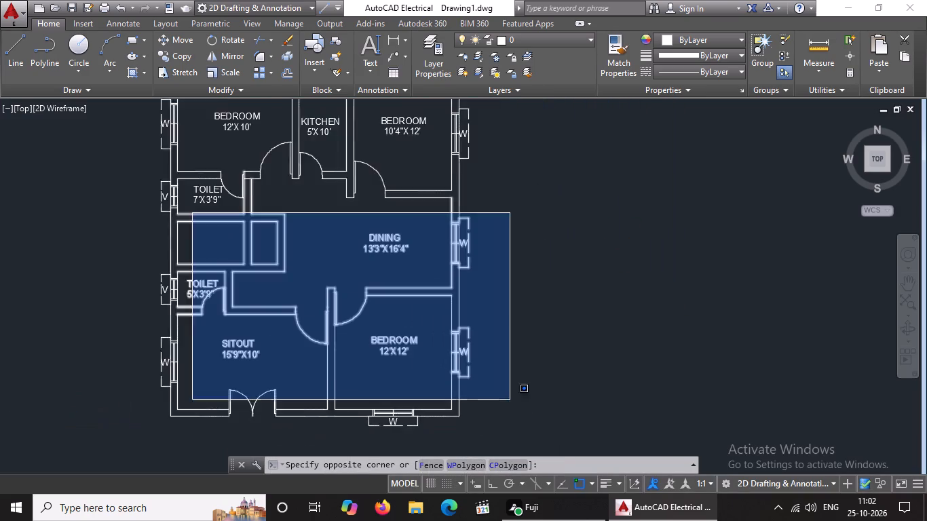
{"action": "left_click", "coordinate": [503, 436]}
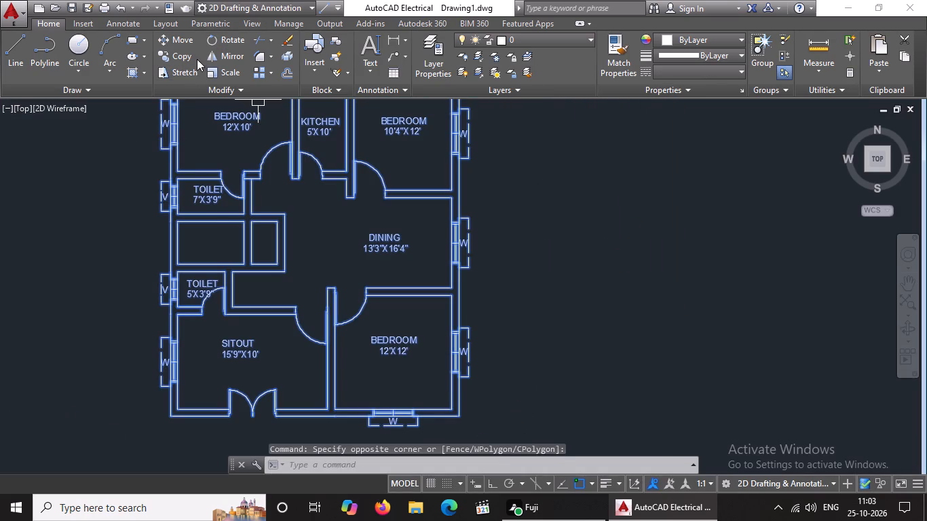
{"action": "left_click", "coordinate": [181, 53]}
{"action": "left_click", "coordinate": [341, 256]}
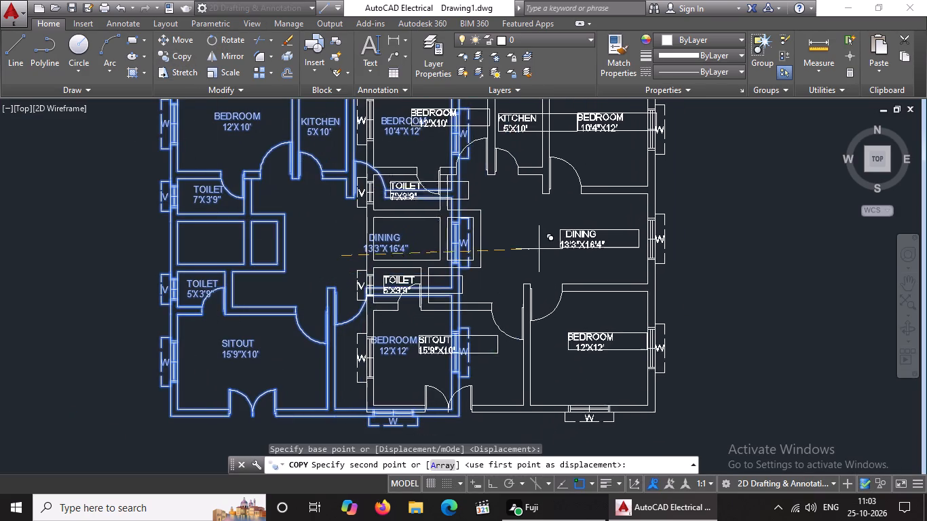
{"action": "left_click", "coordinate": [494, 480]}
{"action": "middle_click_drag", "start_coordinate": [548, 288], "coordinate": [489, 315]}
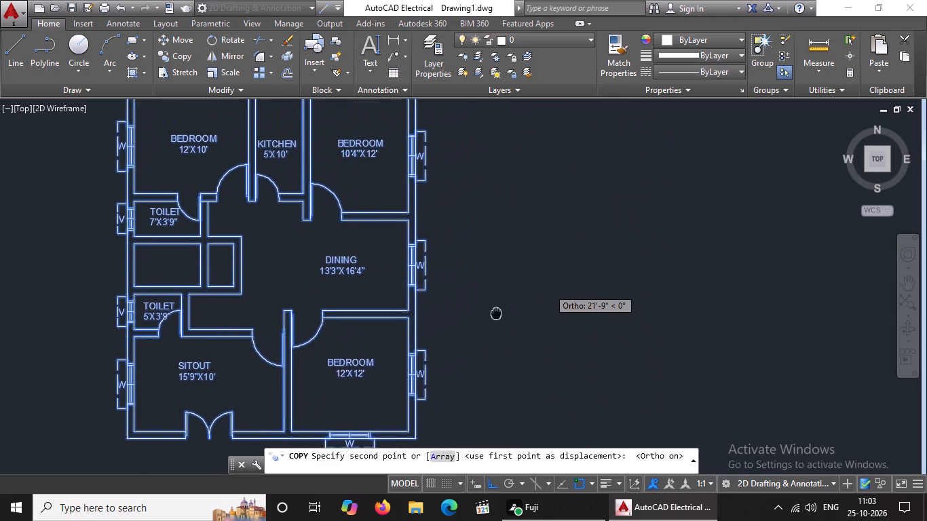
{"action": "middle_click_drag", "start_coordinate": [489, 315], "coordinate": [377, 339]}
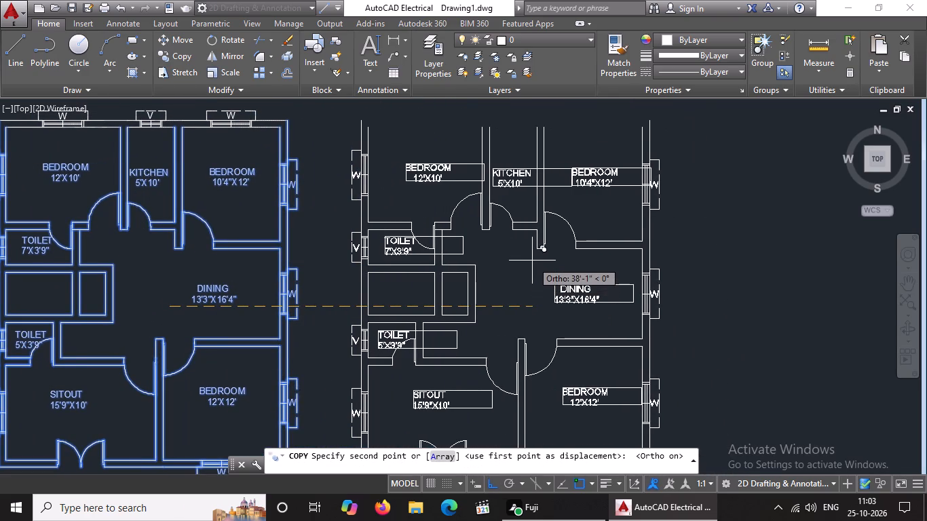
{"action": "key", "text": "Escape"}
{"action": "scroll", "coordinate": [518, 236], "scroll_direction": "down", "scroll_amount": 3}
{"action": "middle_click_drag", "start_coordinate": [521, 235], "coordinate": [655, 183]}
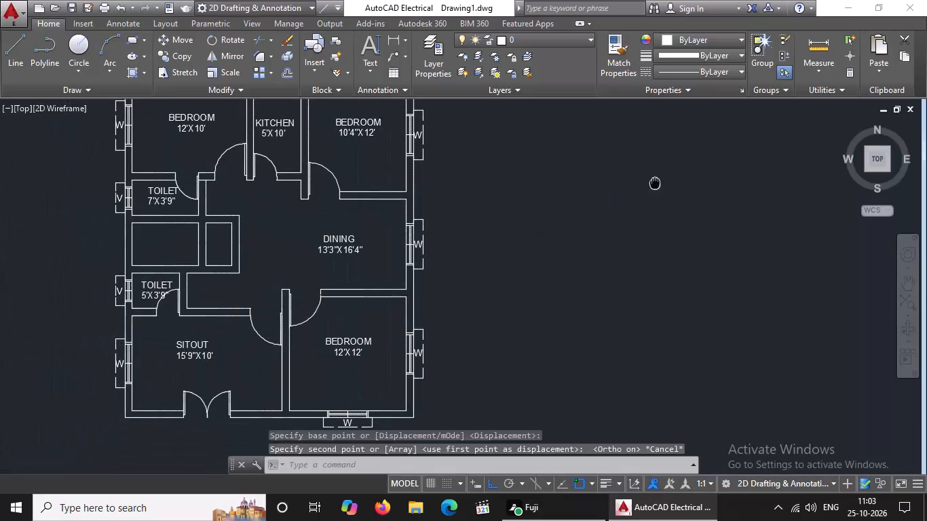
{"action": "key", "text": "Escape"}
Window-select the floor plan and copy it horizontally to clear space on the original's east side.
{"action": "middle_click_drag", "start_coordinate": [415, 217], "coordinate": [493, 416]}
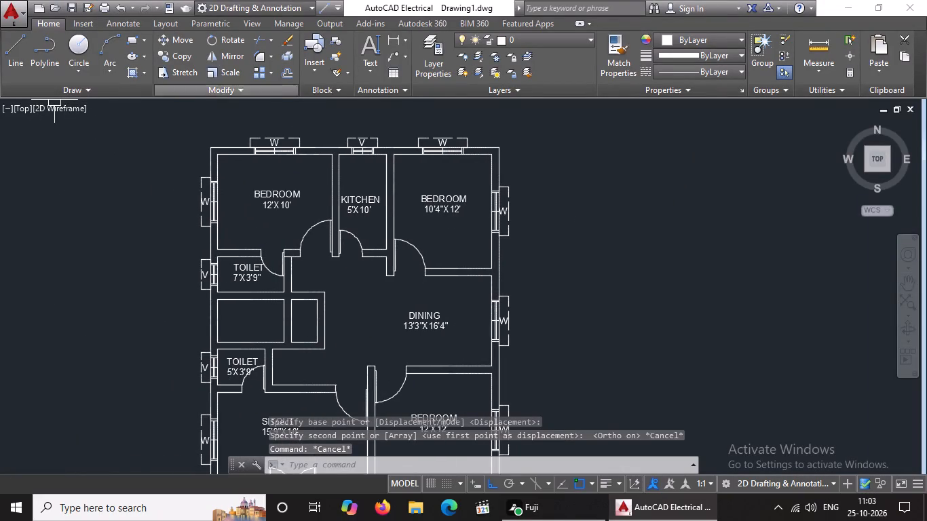
{"action": "left_click_drag", "start_coordinate": [181, 102], "coordinate": [190, 115]}
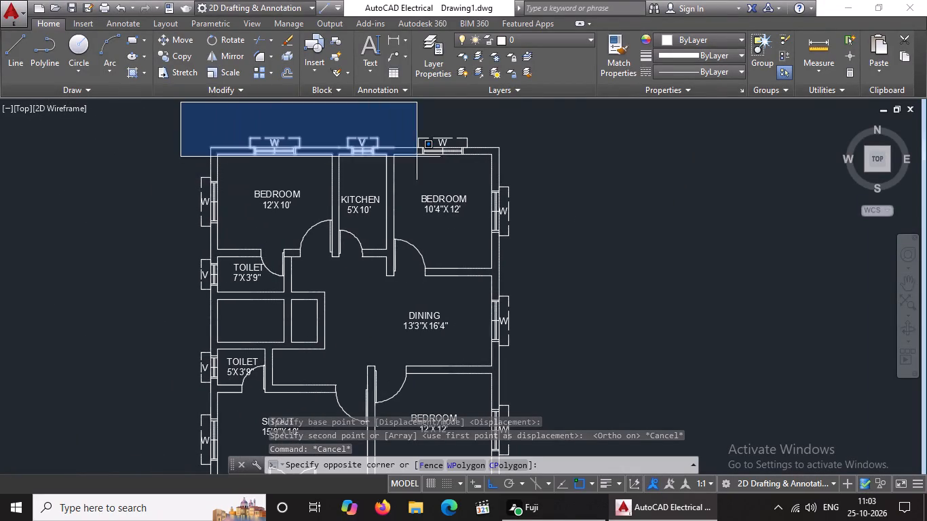
{"action": "middle_click_drag", "start_coordinate": [584, 289], "coordinate": [523, 140]}
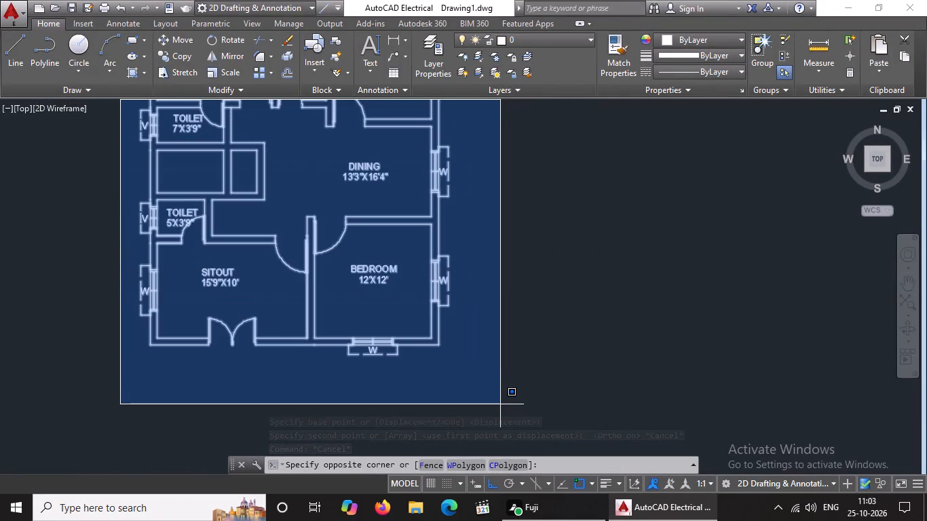
{"action": "left_click", "coordinate": [499, 404]}
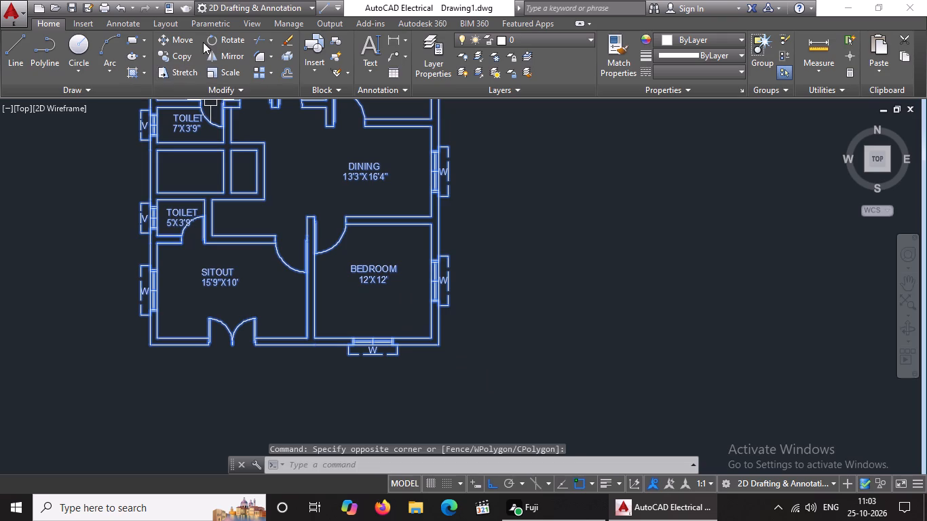
{"action": "left_click", "coordinate": [176, 52]}
{"action": "left_click", "coordinate": [301, 187]}
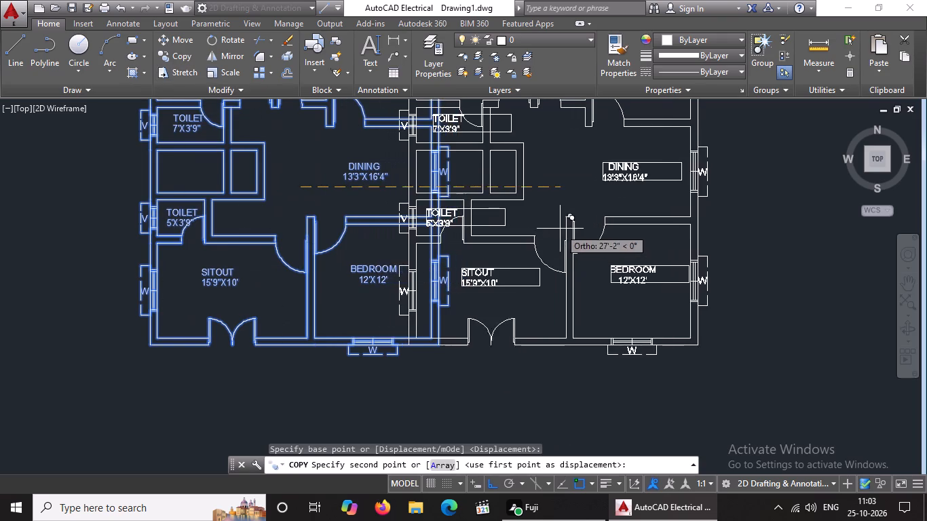
{"action": "middle_click_drag", "start_coordinate": [556, 237], "coordinate": [324, 387]}
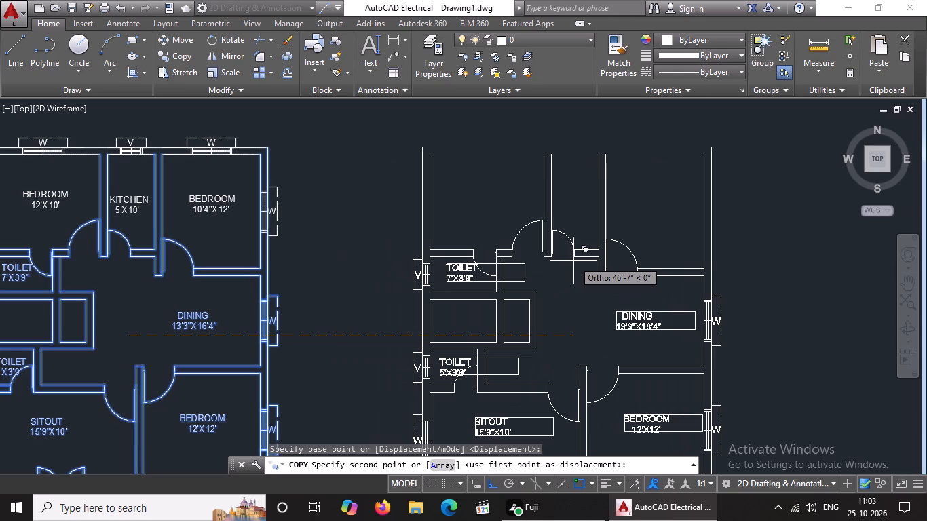
{"action": "left_click", "coordinate": [529, 240]}
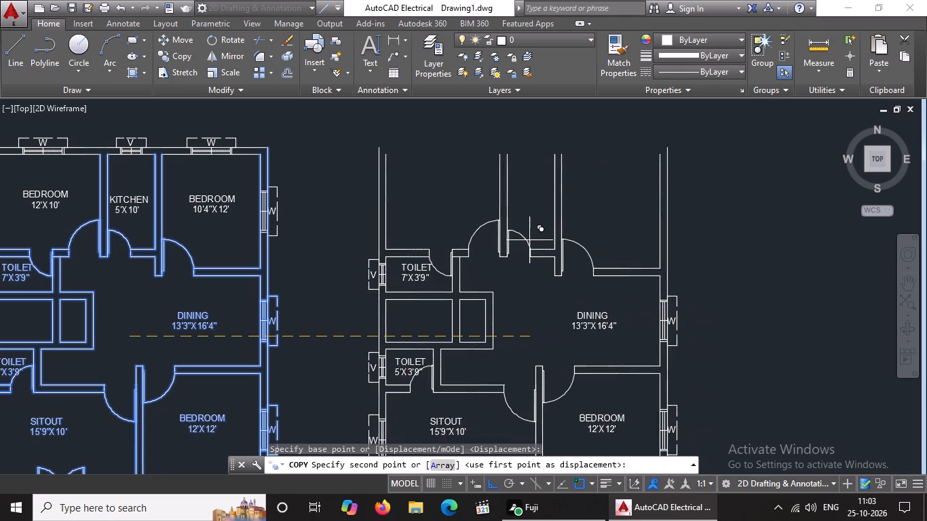
{"action": "scroll", "coordinate": [654, 225], "scroll_direction": "down", "scroll_amount": 2}
{"action": "key", "text": "Escape"}
Draw a horizontal line closing the inner top edge of the copied plan's northwest room.
{"action": "middle_click_drag", "start_coordinate": [641, 223], "coordinate": [579, 54]}
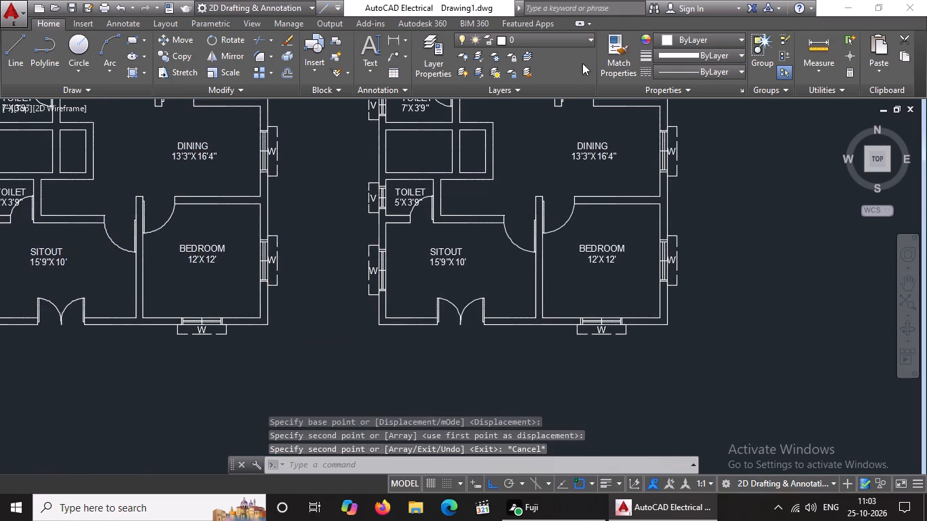
{"action": "middle_click_drag", "start_coordinate": [563, 199], "coordinate": [563, 353]}
{"action": "key", "text": "Escape"}
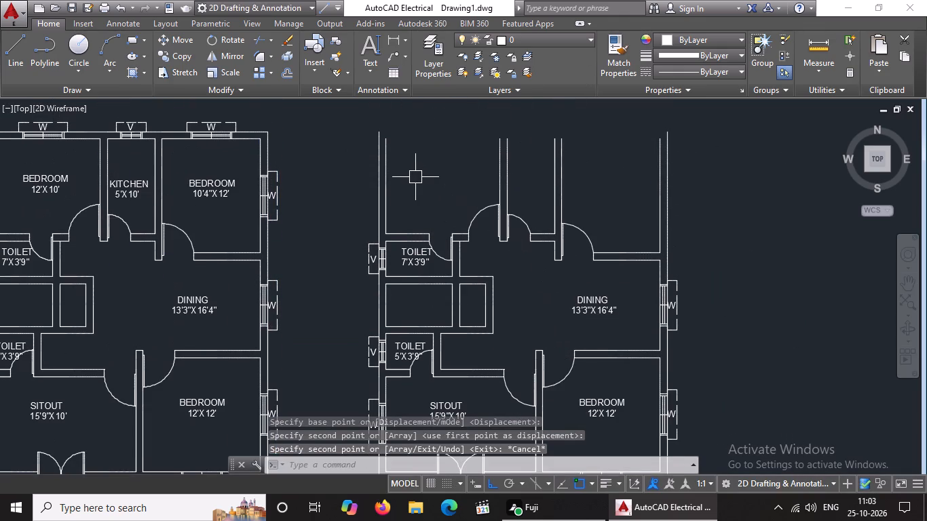
{"action": "key", "text": "l"}
{"action": "key", "text": "Return"}
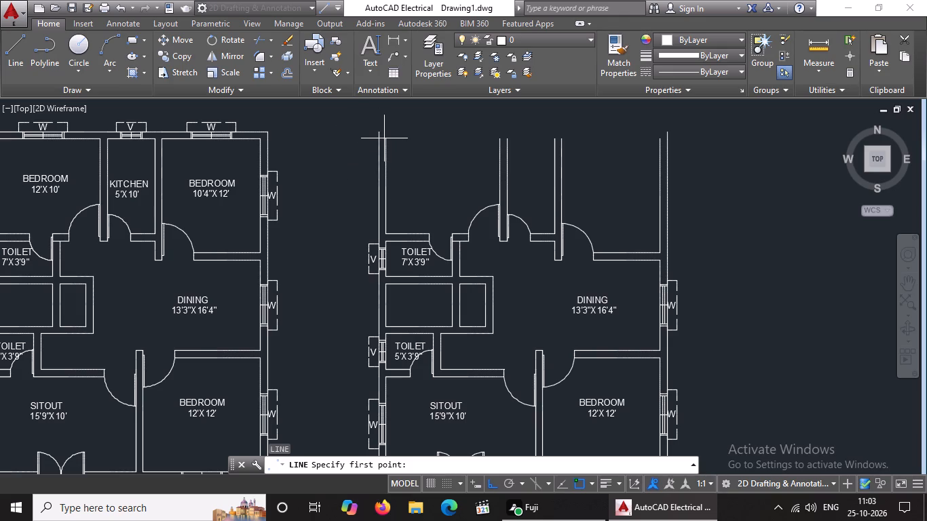
{"action": "left_click_drag", "start_coordinate": [381, 142], "coordinate": [432, 143]}
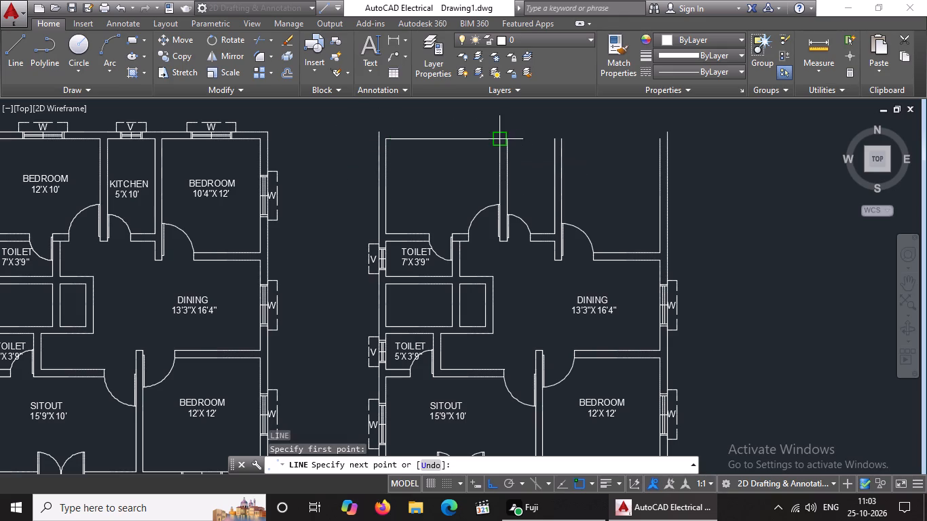
{"action": "left_click", "coordinate": [493, 144]}
{"action": "key", "text": "Return"}
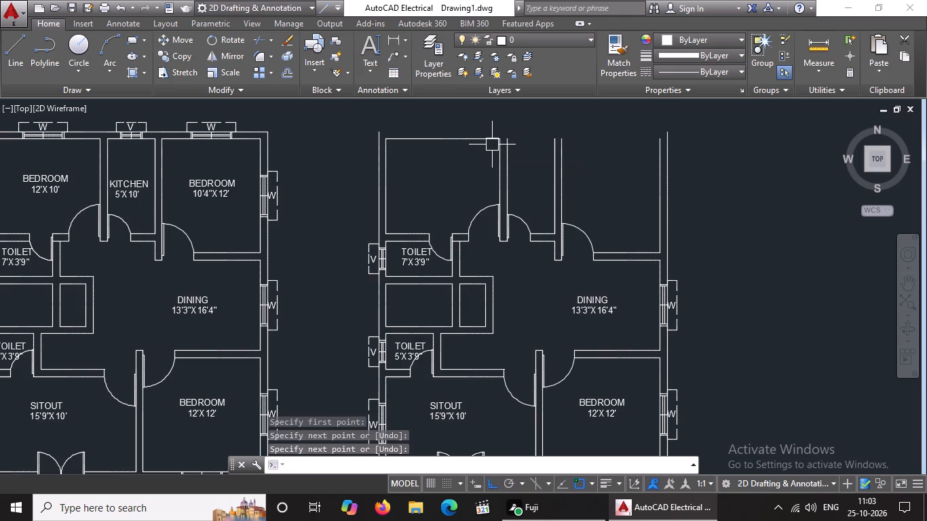
Draw horizontal lines closing the inner top edges of the copied plan's narrow middle room and northeast room.
{"action": "key", "text": "l"}
{"action": "key", "text": "Return"}
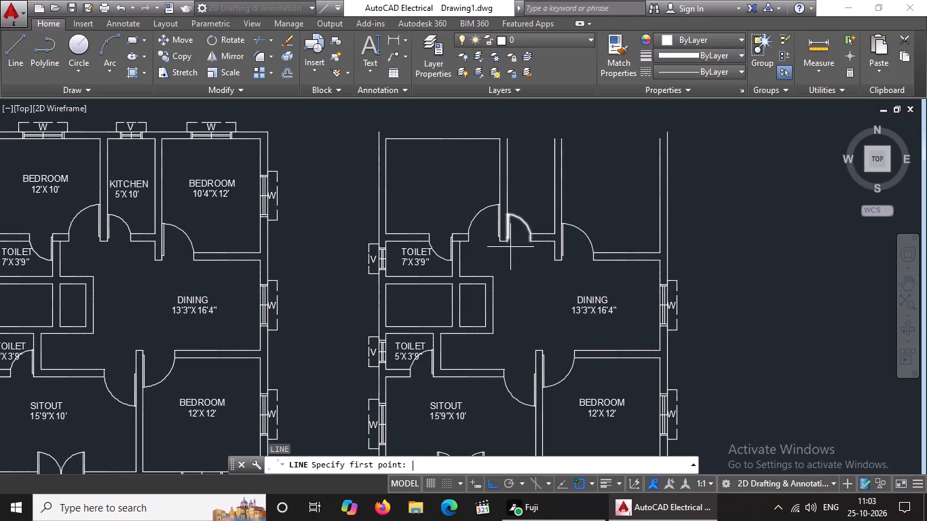
{"action": "left_click", "coordinate": [504, 140]}
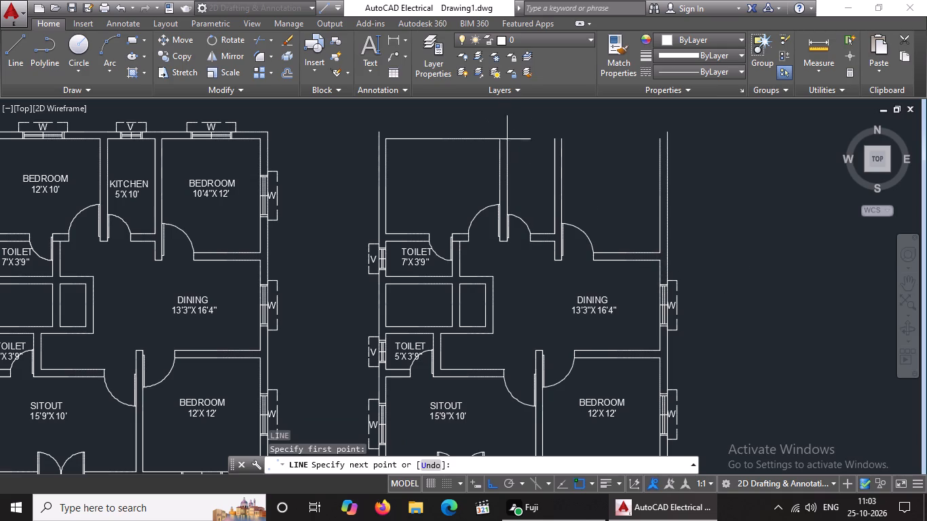
{"action": "left_click", "coordinate": [552, 140]}
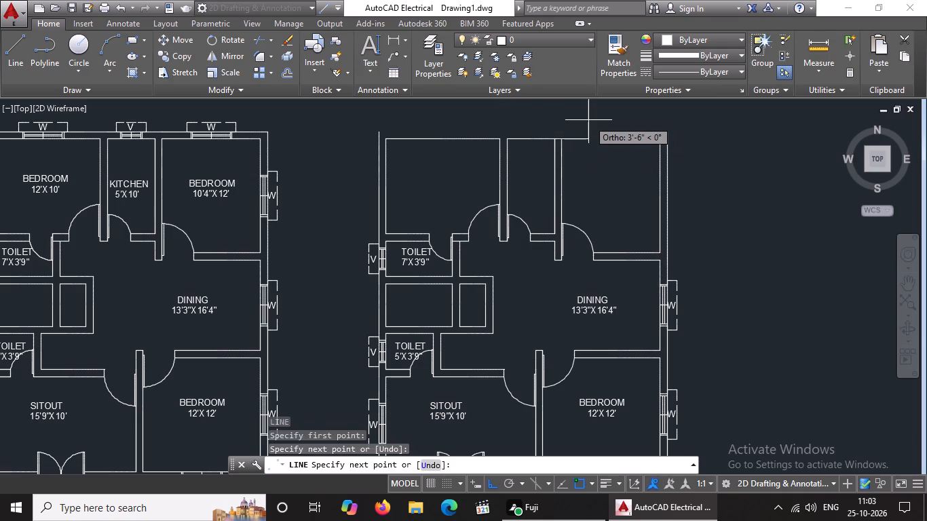
{"action": "key", "text": "Return"}
{"action": "key", "text": "l"}
{"action": "key", "text": "Return"}
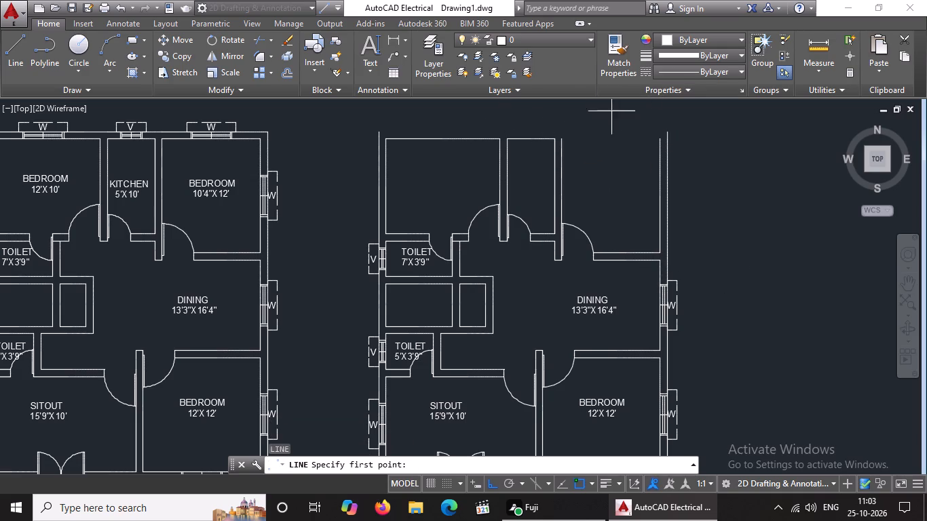
{"action": "left_click_drag", "start_coordinate": [558, 138], "coordinate": [568, 138]}
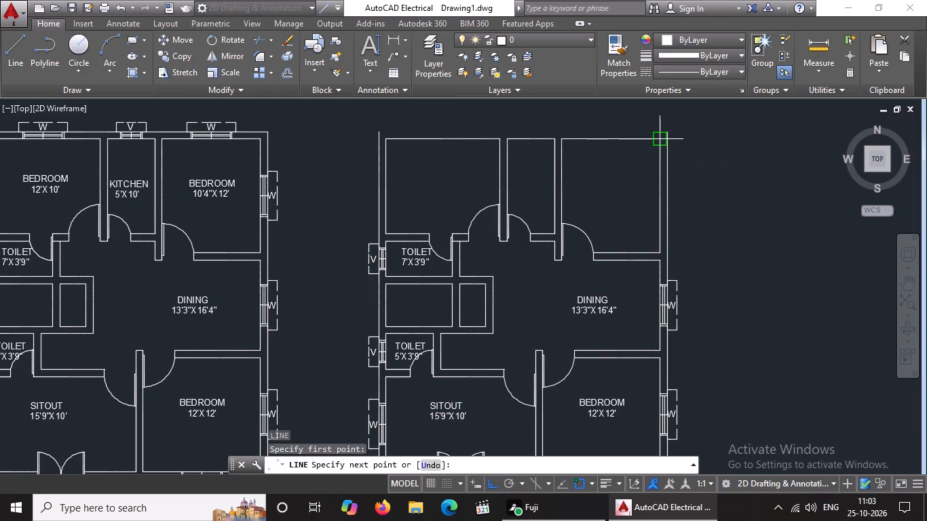
{"action": "left_click", "coordinate": [662, 138]}
{"action": "key", "text": "Return"}
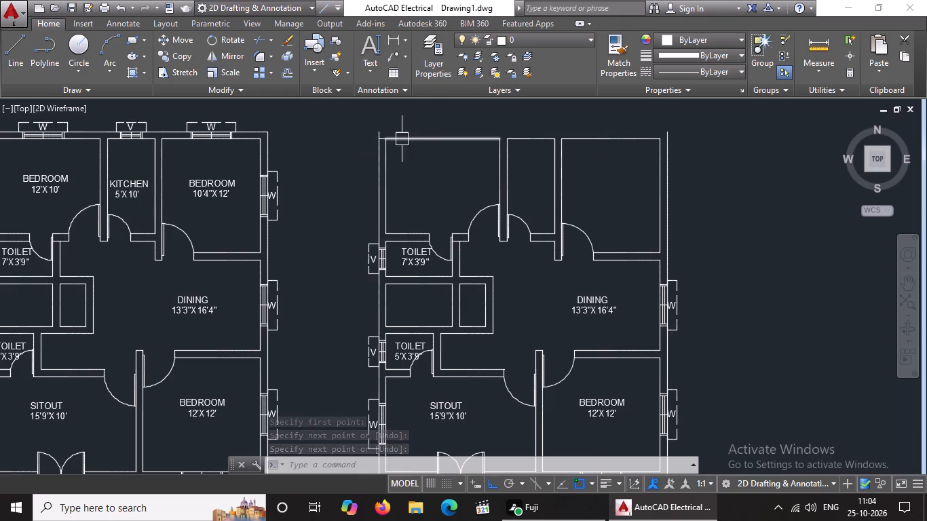
Offset the northeast room's new top line 9" outward to start the copied plan's outer north wall face.
{"action": "key", "text": "o"}
{"action": "key", "text": "Return"}
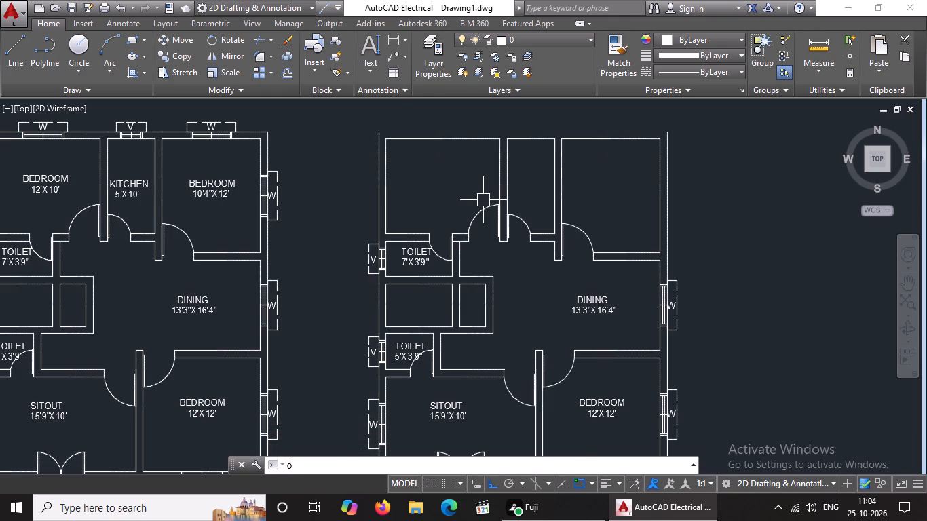
{"action": "key", "text": "9"}
{"action": "key", "text": "shift+quotedbl"}
{"action": "key", "text": "Return"}
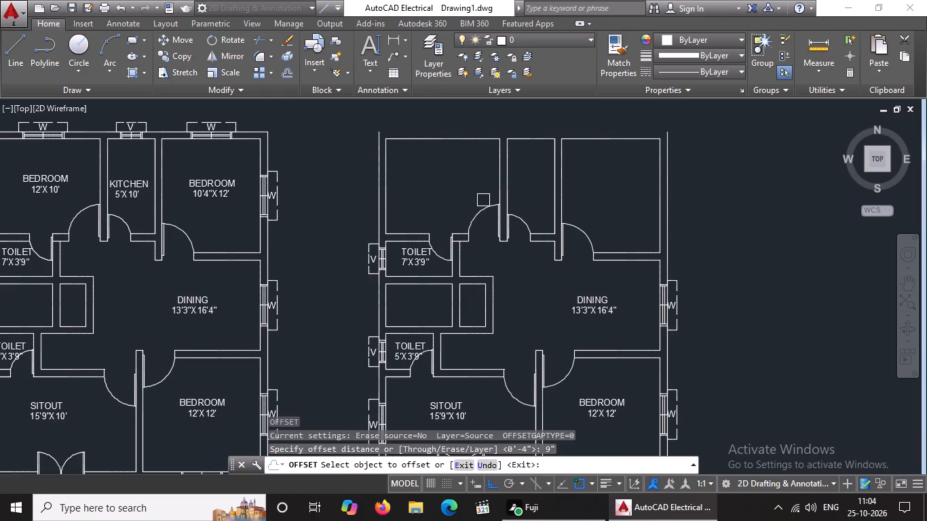
{"action": "left_click", "coordinate": [597, 138]}
{"action": "left_click", "coordinate": [599, 117]}
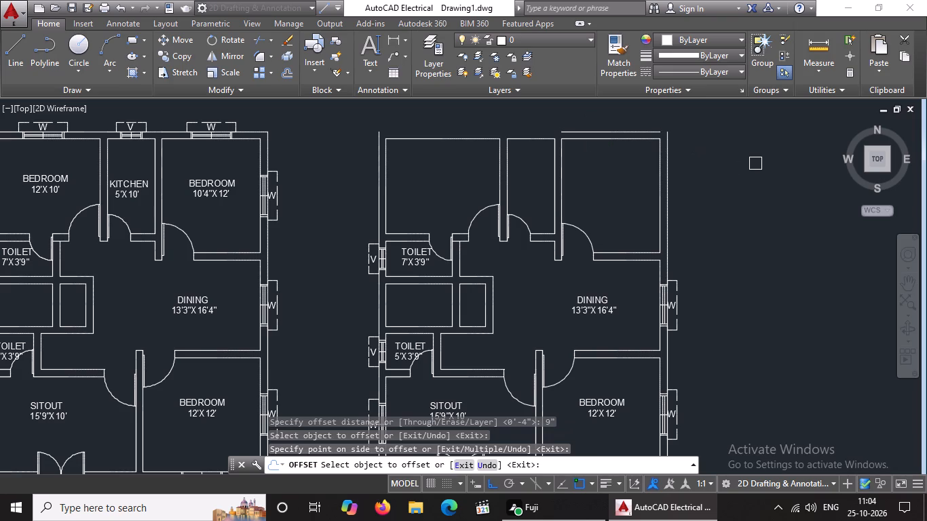
{"action": "key", "text": "Escape"}
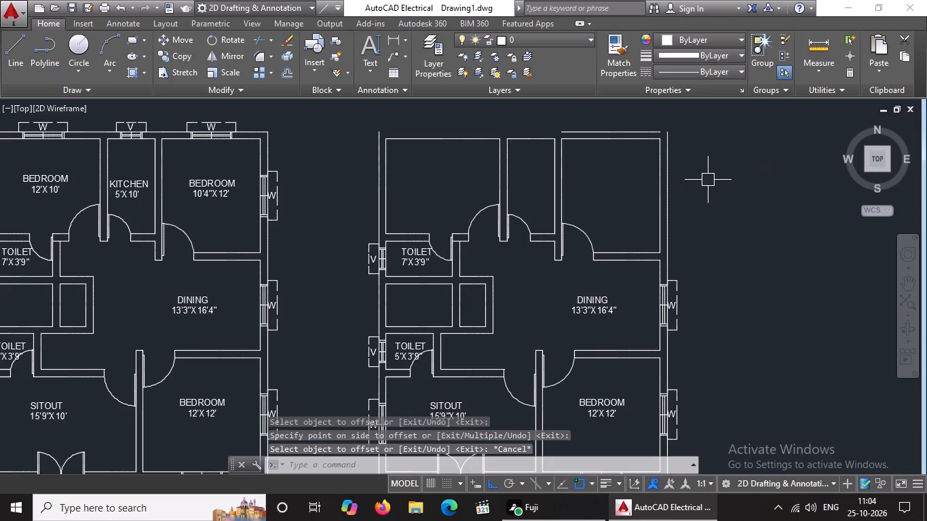
Fillet the offset north line to the outer west and east wall lines so both outer corners close squarely.
{"action": "key", "text": "f"}
{"action": "key", "text": "Return"}
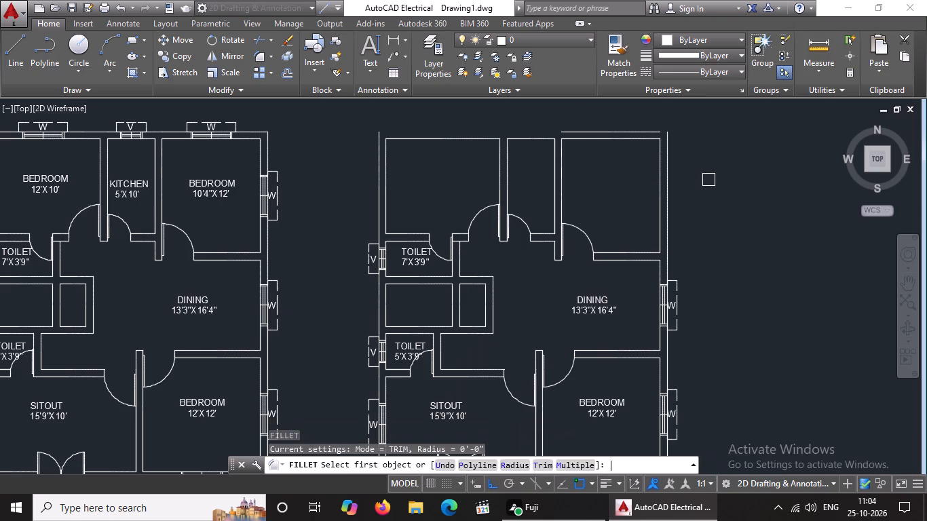
{"action": "left_click", "coordinate": [376, 161]}
{"action": "left_click", "coordinate": [578, 131]}
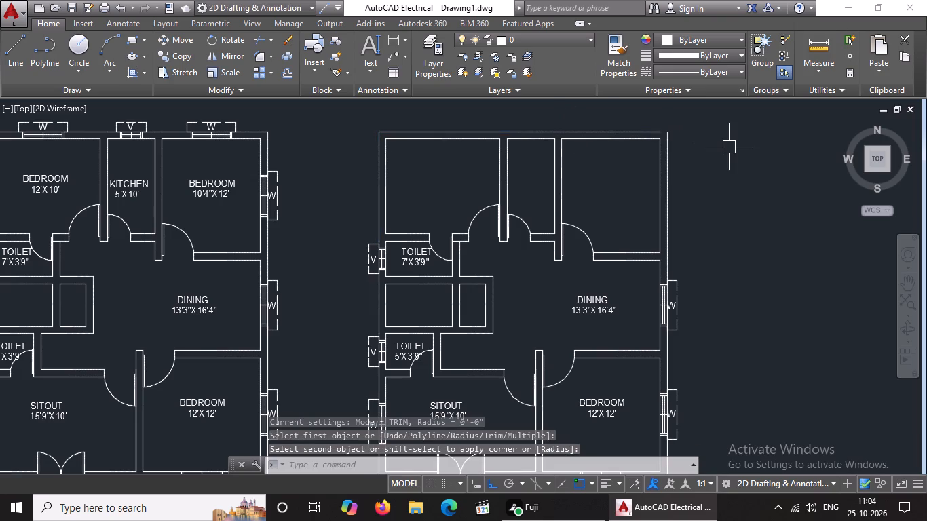
{"action": "key", "text": "f"}
{"action": "key", "text": "Return"}
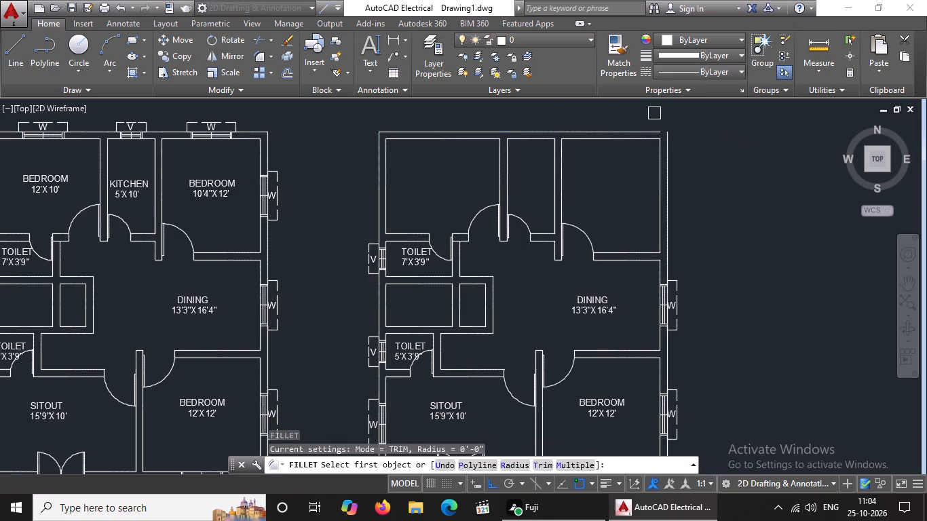
{"action": "left_click", "coordinate": [649, 130]}
{"action": "left_click", "coordinate": [666, 153]}
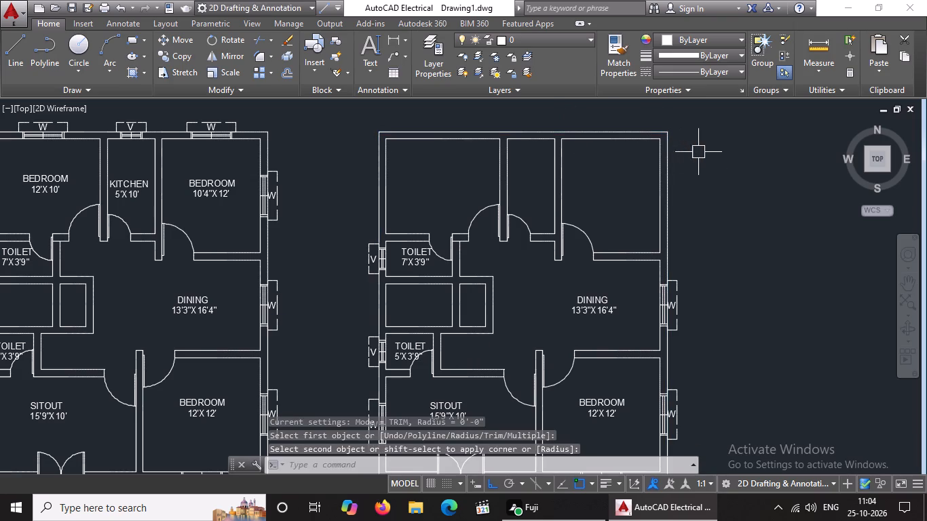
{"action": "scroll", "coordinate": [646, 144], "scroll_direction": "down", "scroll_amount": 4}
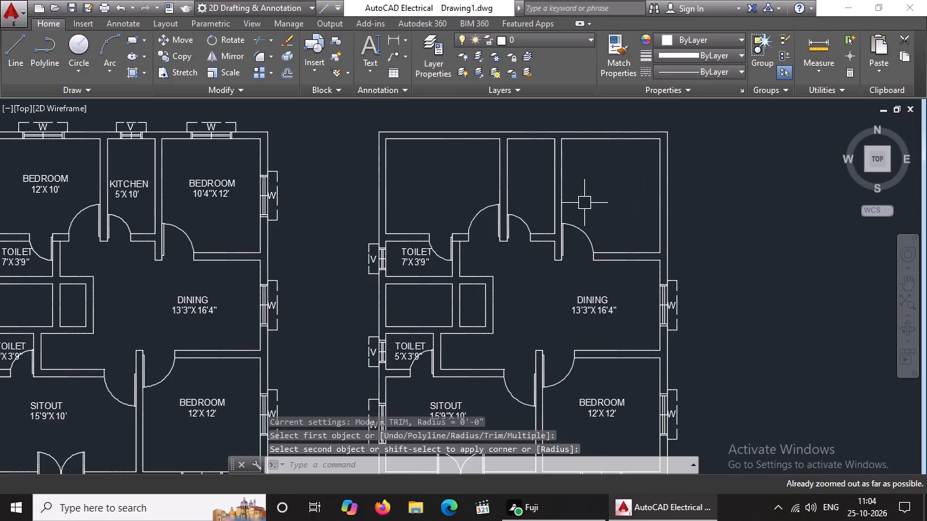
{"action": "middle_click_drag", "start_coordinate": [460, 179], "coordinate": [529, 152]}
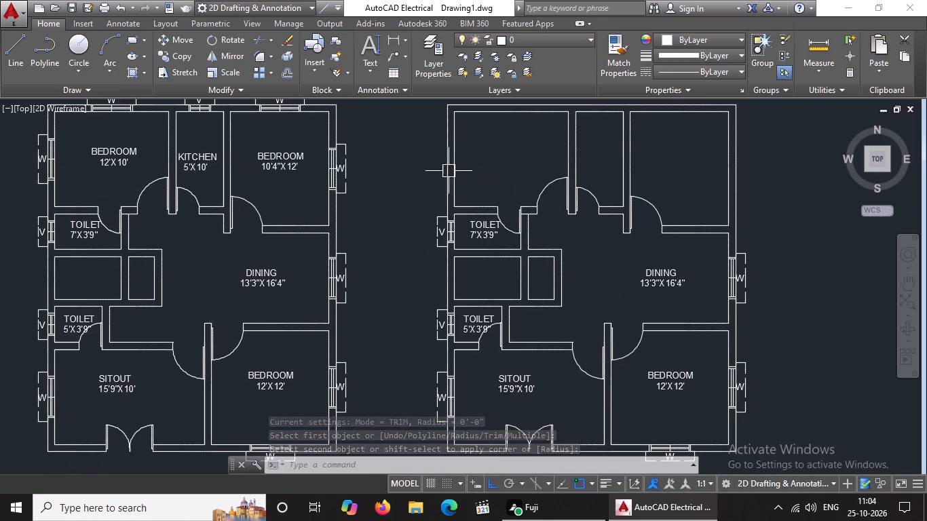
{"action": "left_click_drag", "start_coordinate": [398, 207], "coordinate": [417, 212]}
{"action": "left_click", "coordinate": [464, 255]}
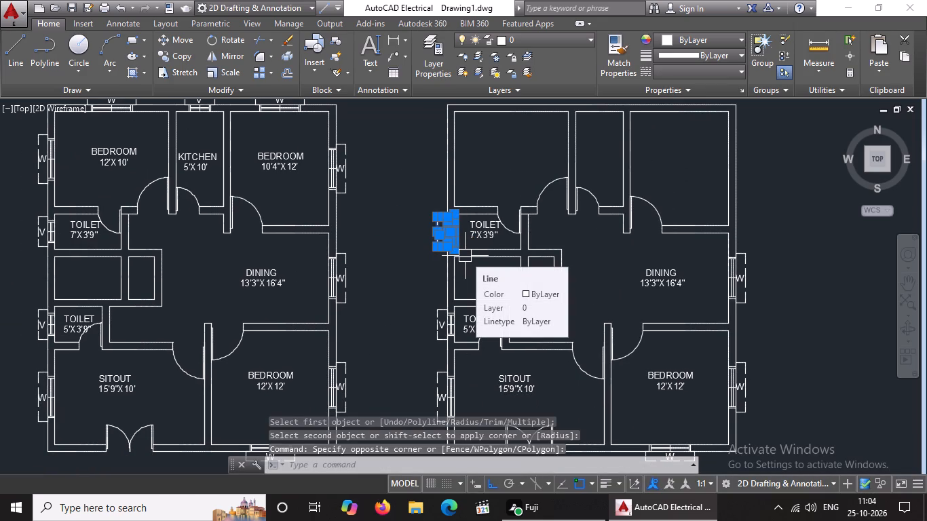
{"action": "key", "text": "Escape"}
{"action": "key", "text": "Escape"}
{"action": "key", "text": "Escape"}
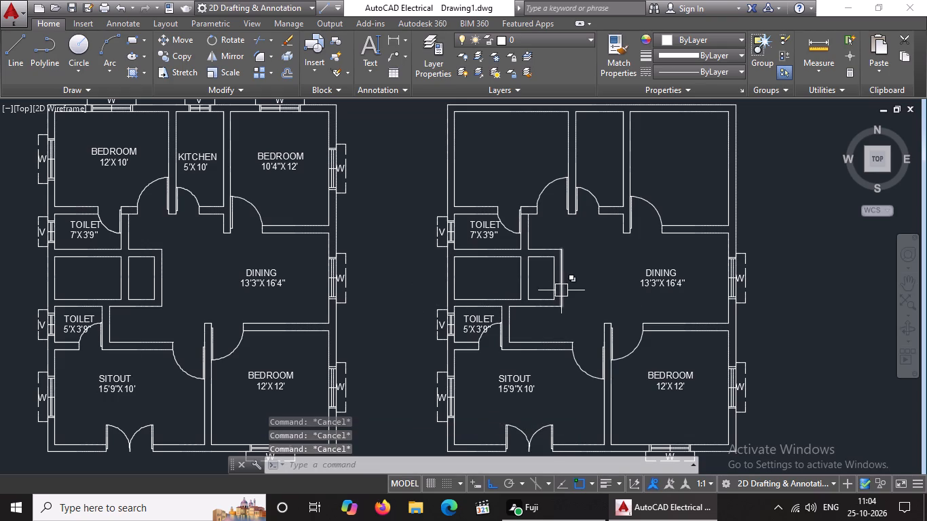
Erase the DINING 13'3"X16'4" and TOILET 7'X3'9" labels from the copied plan.
{"action": "left_click", "coordinate": [642, 282]}
{"action": "key", "text": "Delete"}
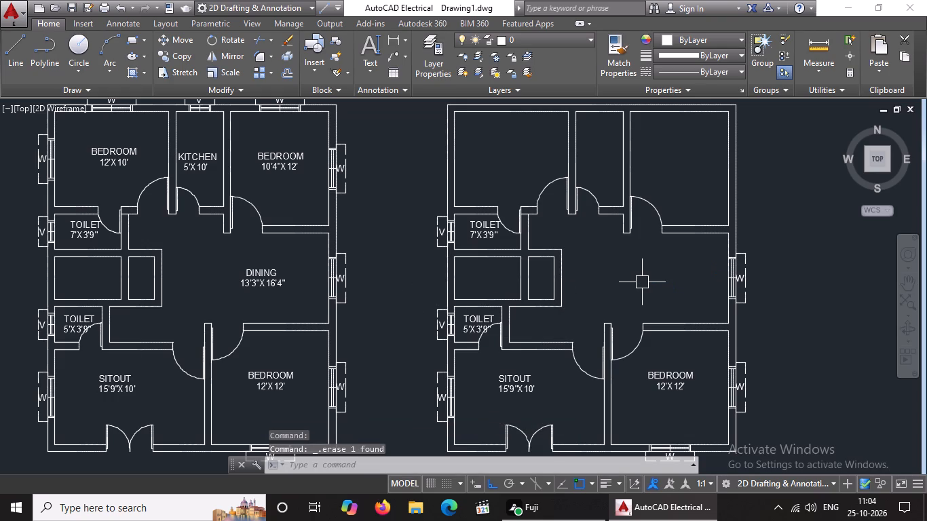
{"action": "left_click", "coordinate": [473, 235]}
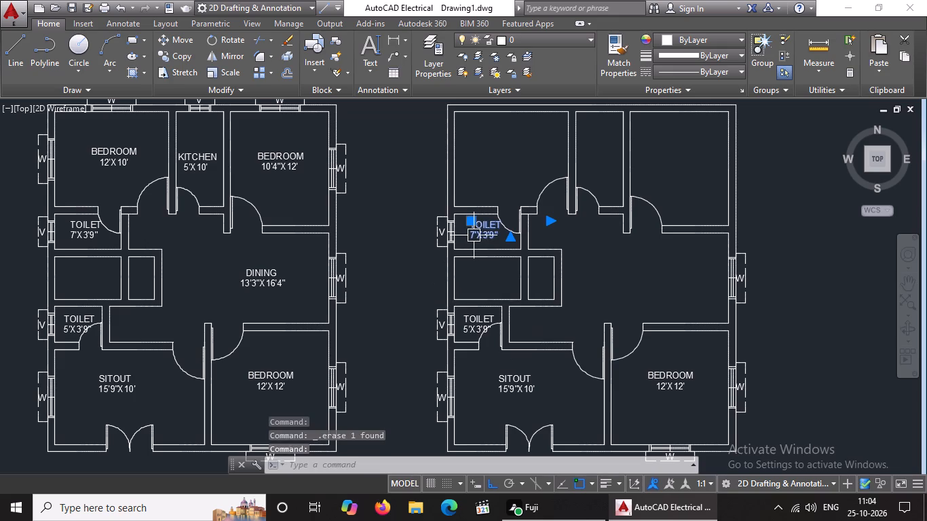
{"action": "key", "text": "Delete"}
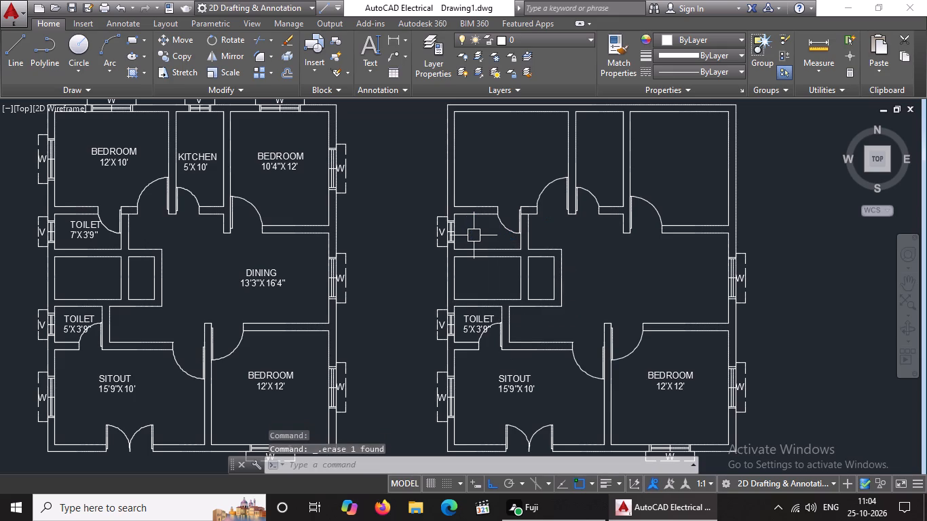
Erase the doors of the three northern rooms in the copied plan, keeping the upper toilet's door.
{"action": "left_click", "coordinate": [556, 178]}
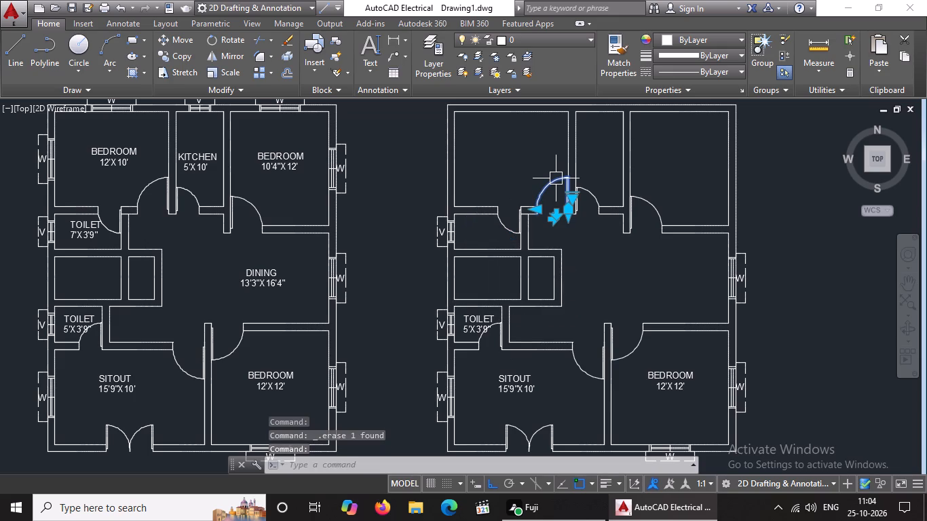
{"action": "key", "text": "Delete"}
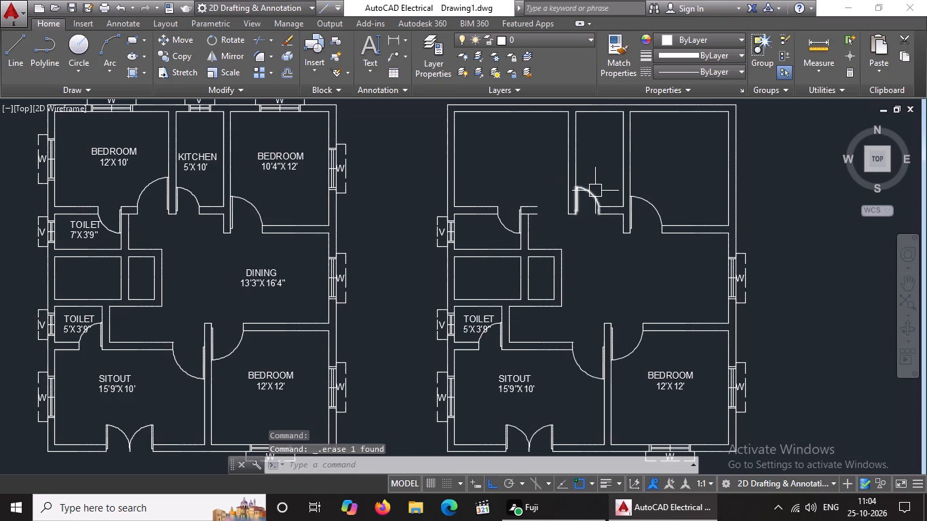
{"action": "left_click", "coordinate": [583, 192]}
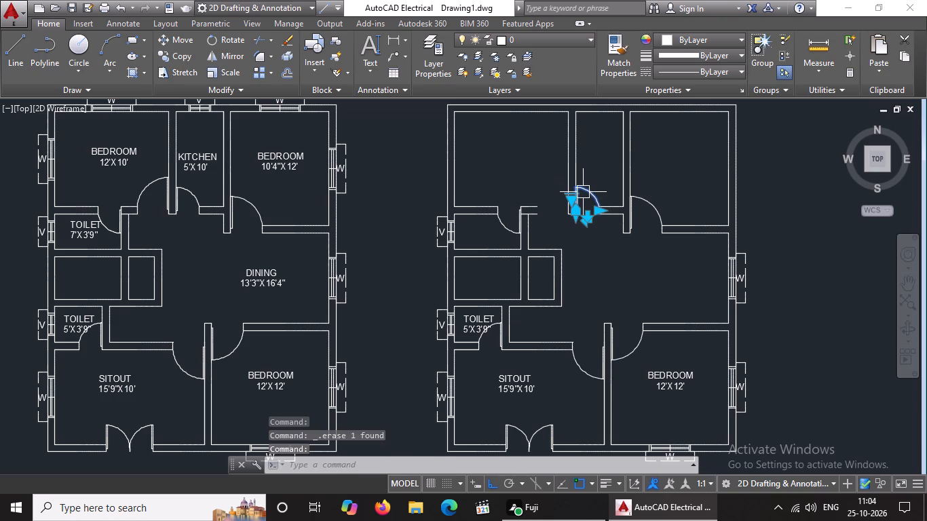
{"action": "key", "text": "Delete"}
{"action": "left_click", "coordinate": [662, 211]}
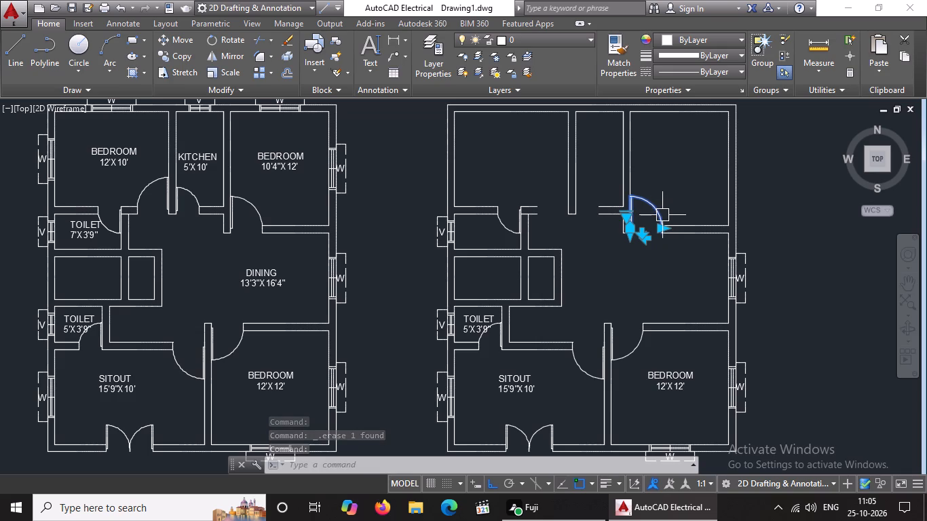
{"action": "key", "text": "Delete"}
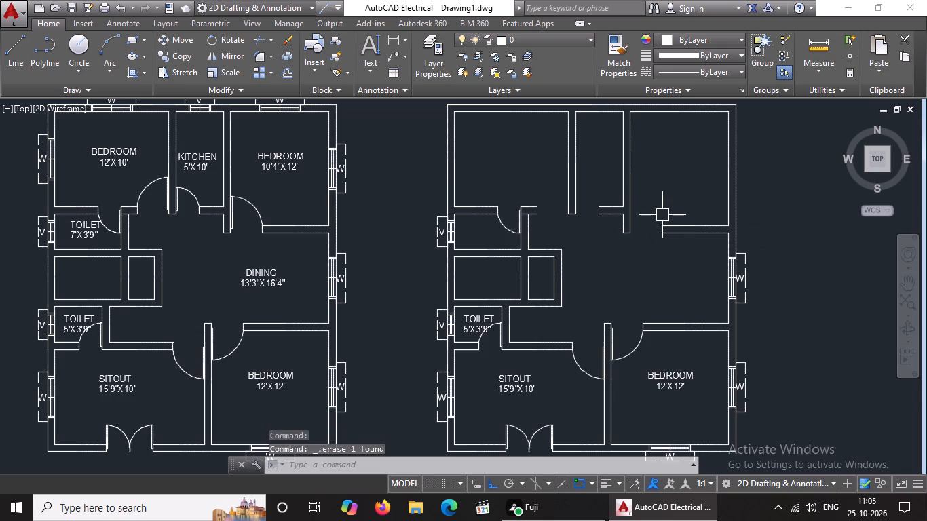
Erase the V ventilator and the door of the upper toilet in the copied plan.
{"action": "left_click", "coordinate": [406, 204]}
{"action": "key", "text": "Escape"}
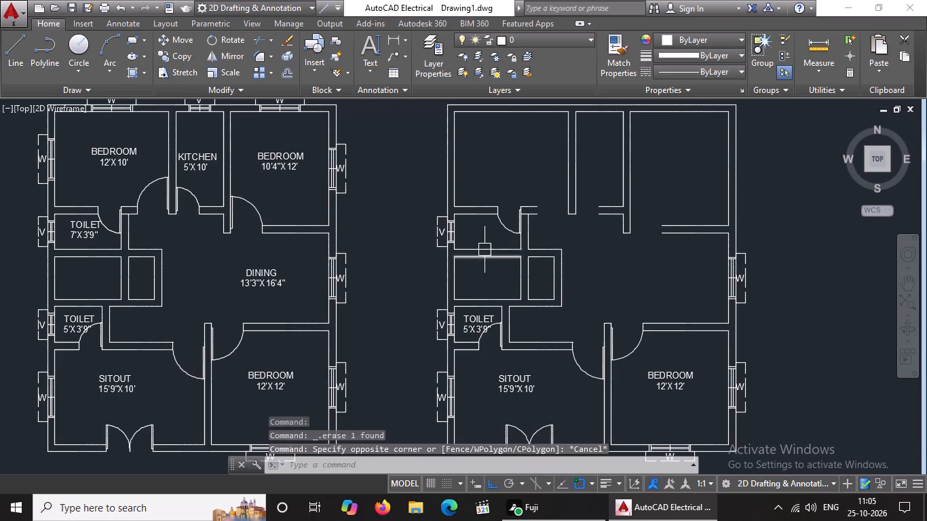
{"action": "scroll", "coordinate": [483, 245], "scroll_direction": "up", "scroll_amount": 2}
{"action": "left_click", "coordinate": [337, 161]}
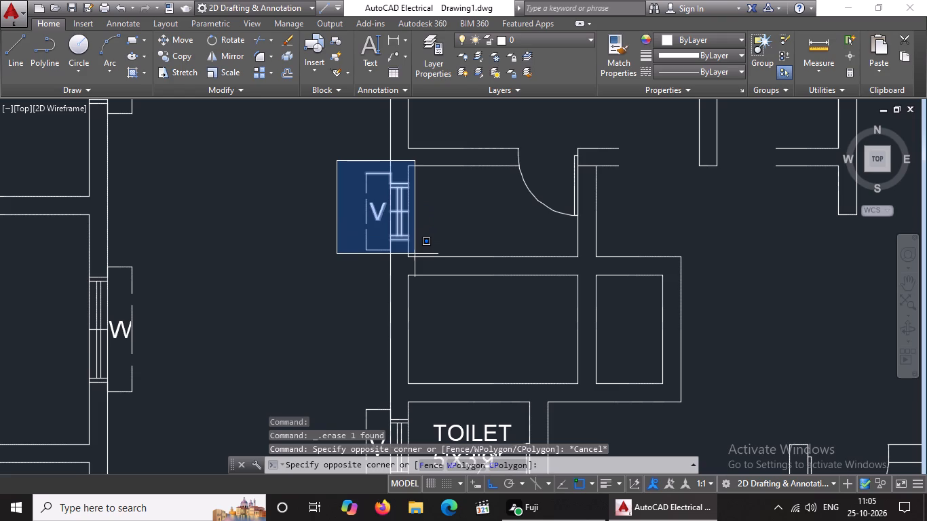
{"action": "left_click", "coordinate": [413, 251]}
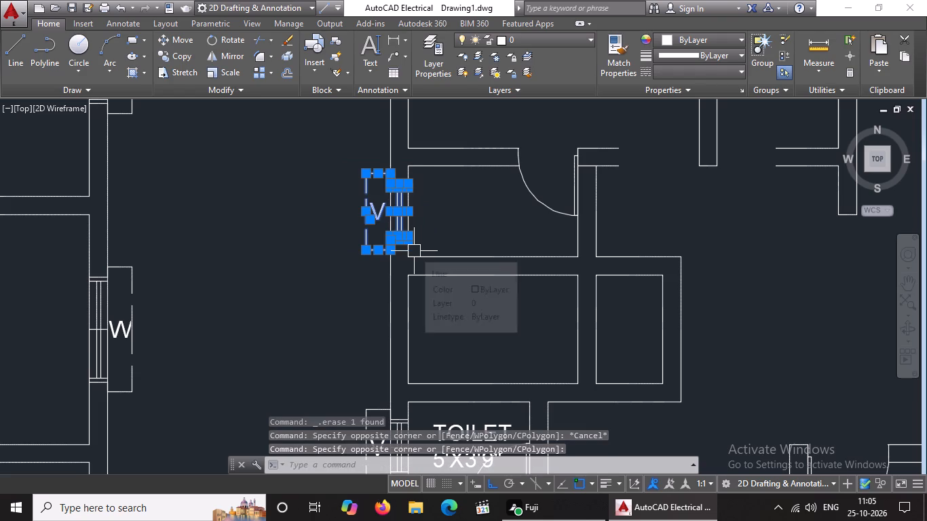
{"action": "key", "text": "Delete"}
{"action": "scroll", "coordinate": [419, 250], "scroll_direction": "down", "scroll_amount": 5}
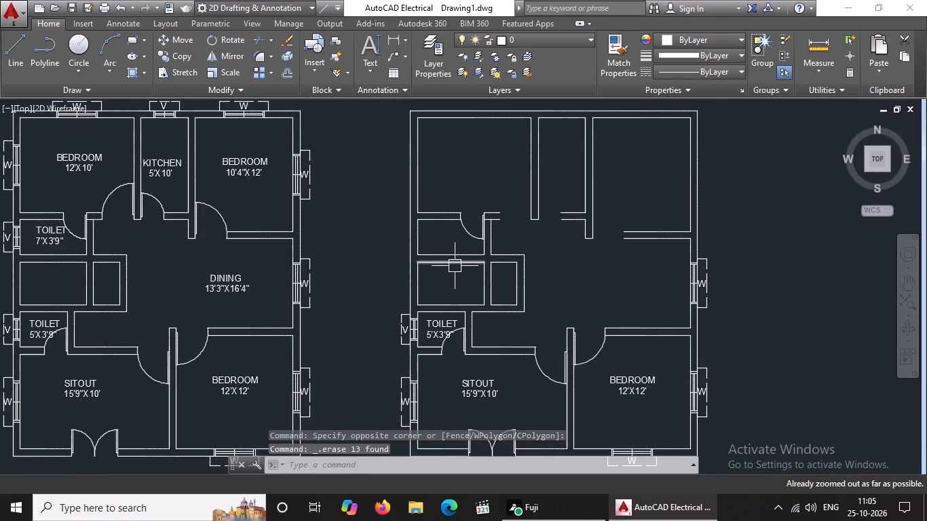
{"action": "left_click", "coordinate": [468, 227]}
{"action": "key", "text": "Delete"}
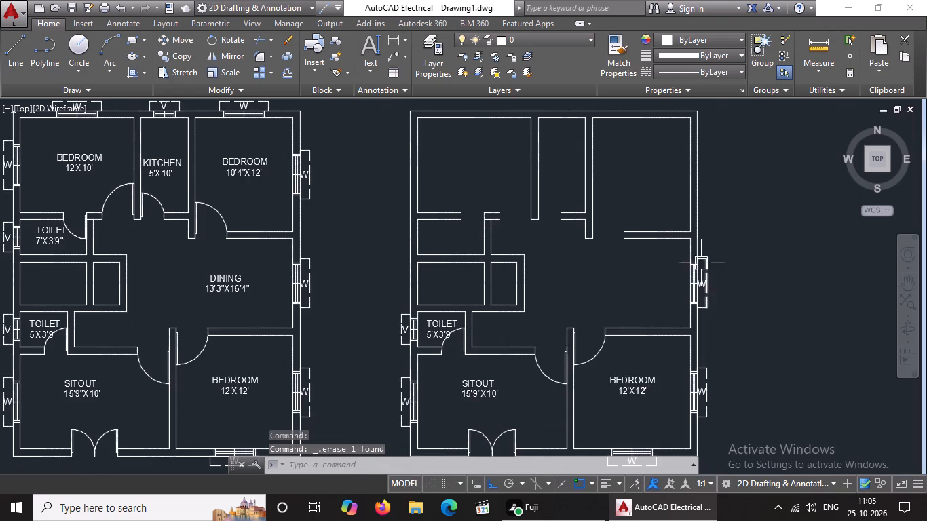
Erase the dining and southeast bedroom windows on the copied plan's east wall.
{"action": "left_click", "coordinate": [662, 250]}
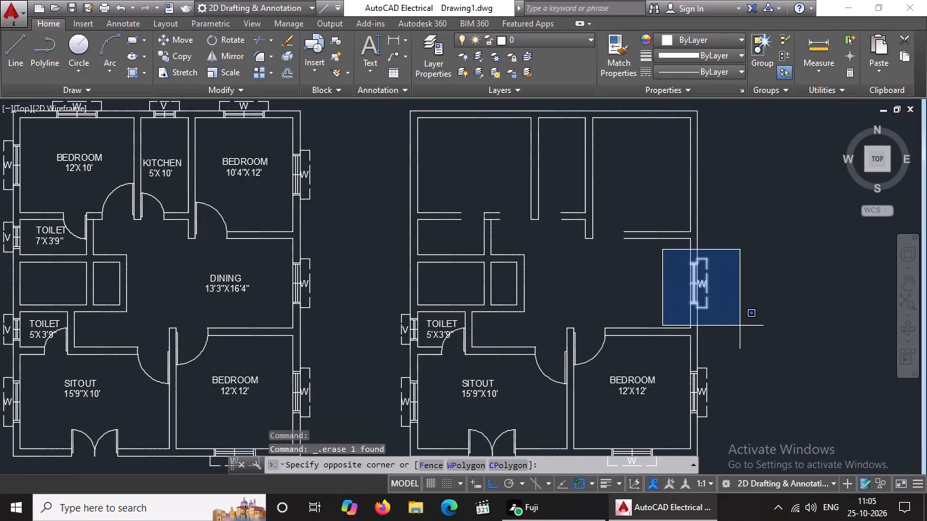
{"action": "left_click", "coordinate": [740, 326]}
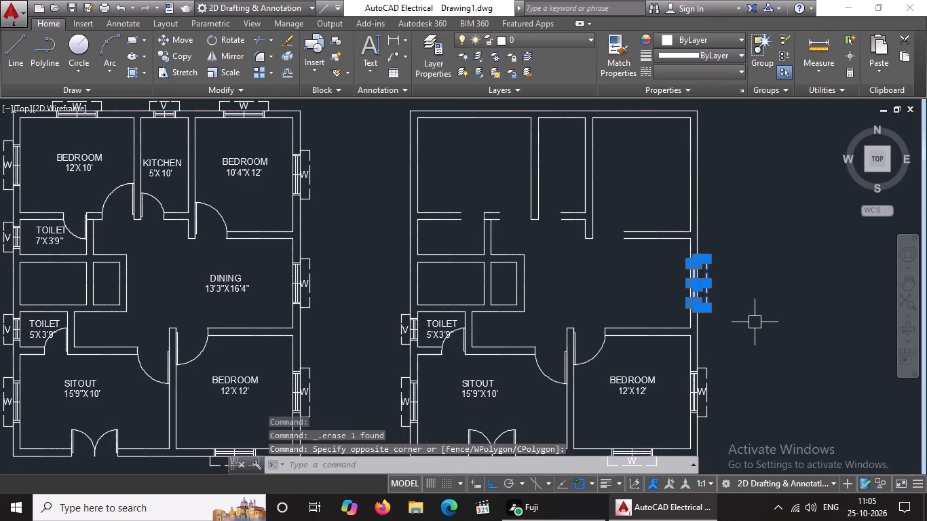
{"action": "key", "text": "Delete"}
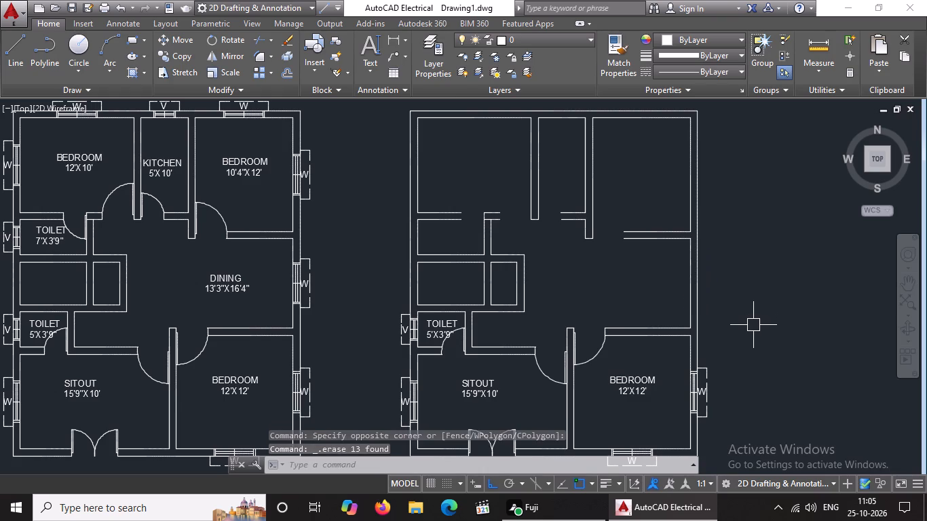
{"action": "left_click", "coordinate": [675, 359]}
{"action": "left_click", "coordinate": [749, 426]}
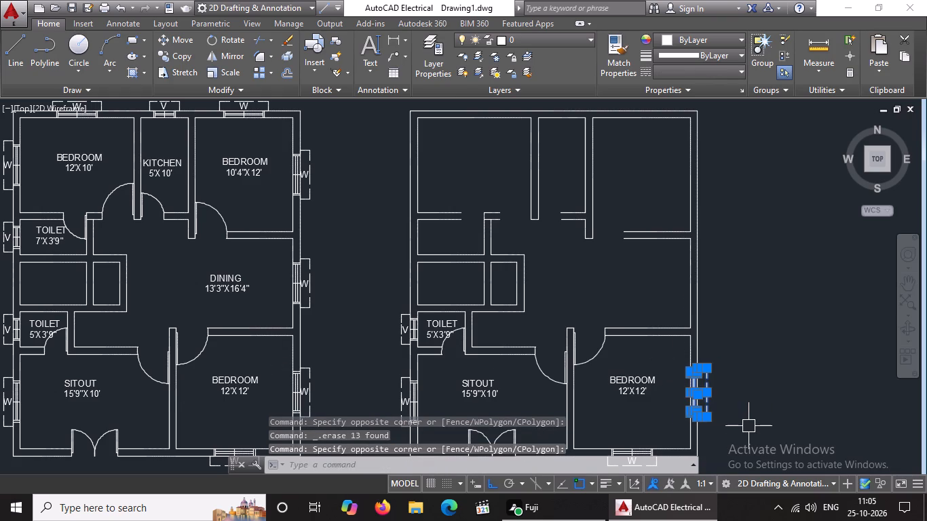
{"action": "key", "text": "Delete"}
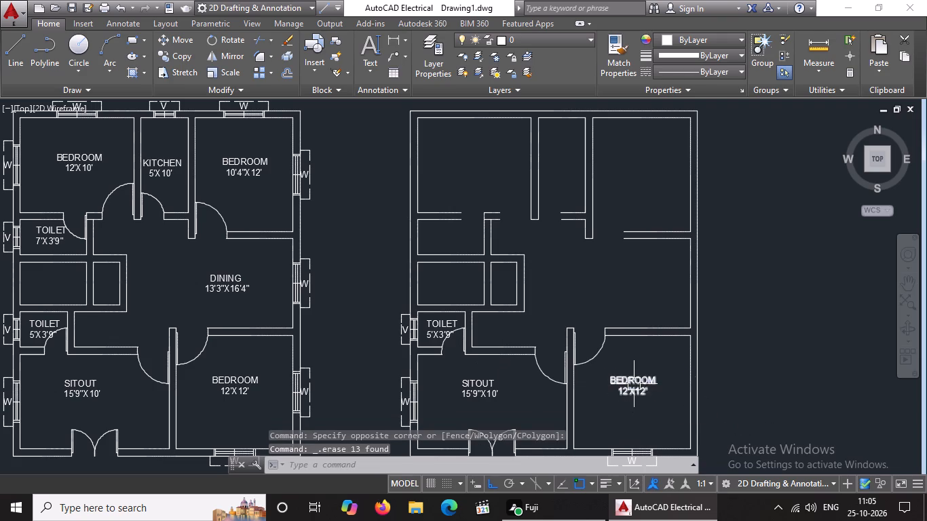
Erase the copied BEDROOM 12'X12' label and the doors on both sides of the wall between the sitout and that bedroom.
{"action": "left_click", "coordinate": [635, 384]}
{"action": "key", "text": "Delete"}
{"action": "left_click", "coordinate": [592, 356]}
{"action": "key", "text": "Delete"}
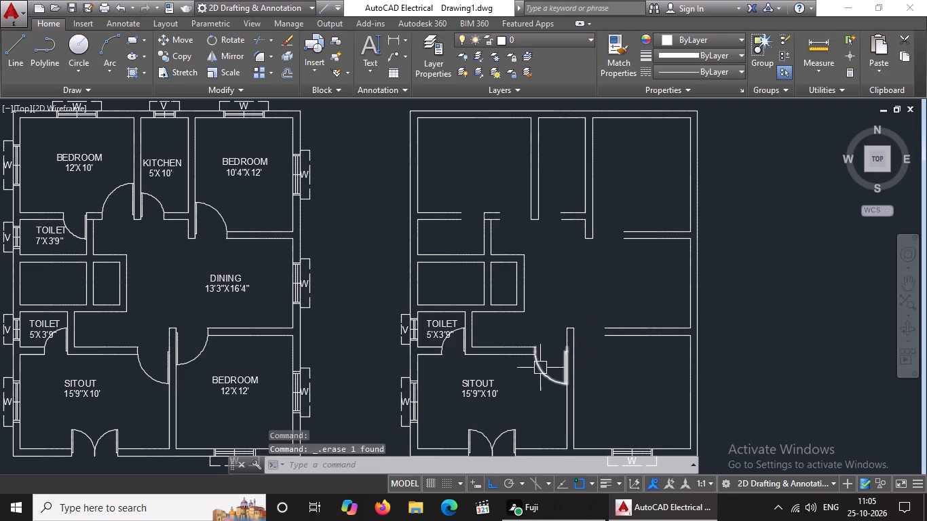
{"action": "left_click", "coordinate": [540, 368]}
{"action": "key", "text": "Delete"}
Erase the southeast bedroom's window on the copied plan's south wall.
{"action": "scroll", "coordinate": [627, 378], "scroll_direction": "down", "scroll_amount": 2}
{"action": "middle_click_drag", "start_coordinate": [644, 402], "coordinate": [654, 334]}
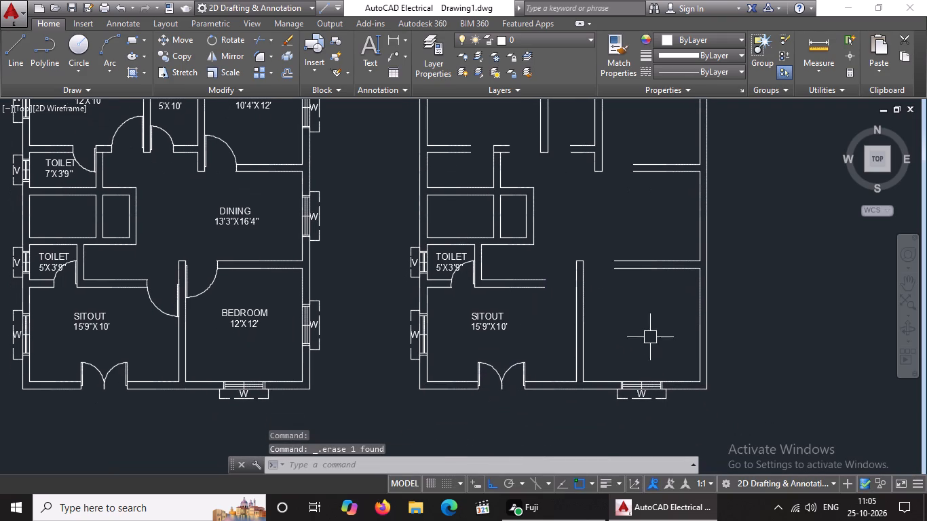
{"action": "left_click", "coordinate": [610, 371]}
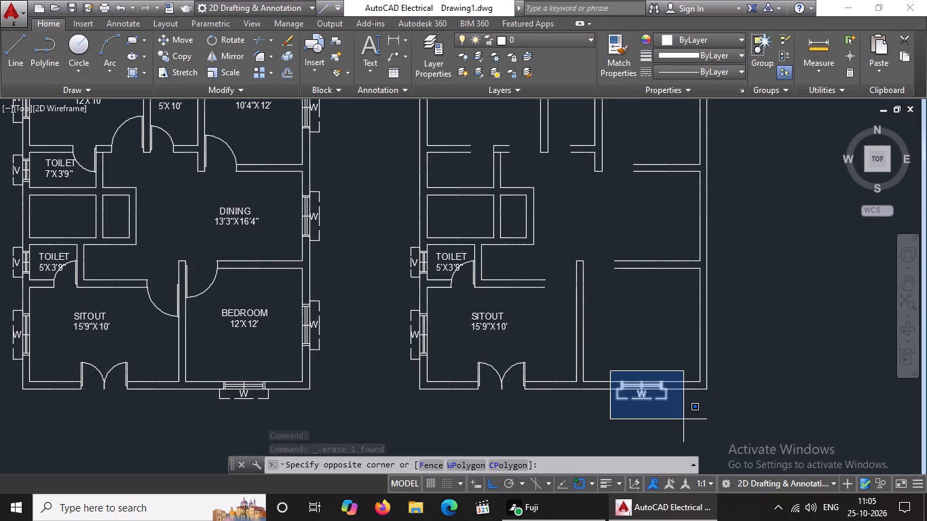
{"action": "left_click", "coordinate": [679, 414]}
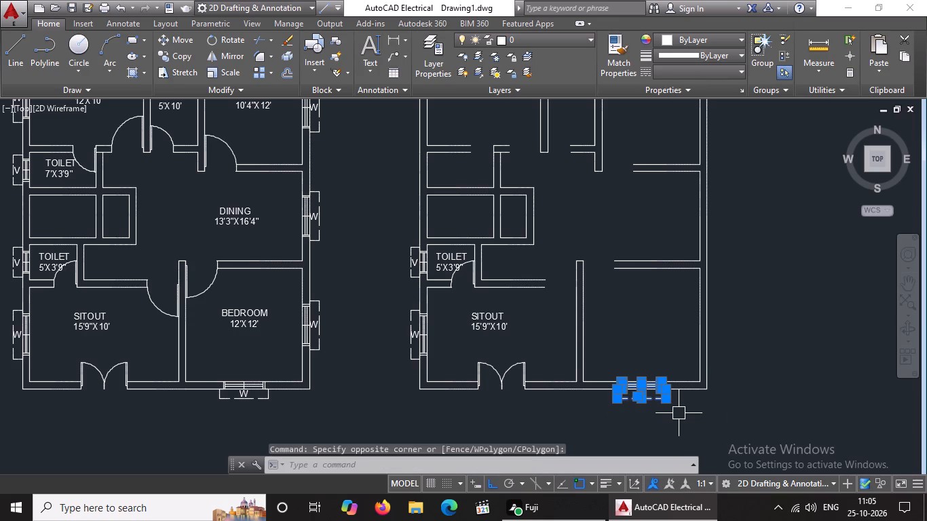
{"action": "key", "text": "Delete"}
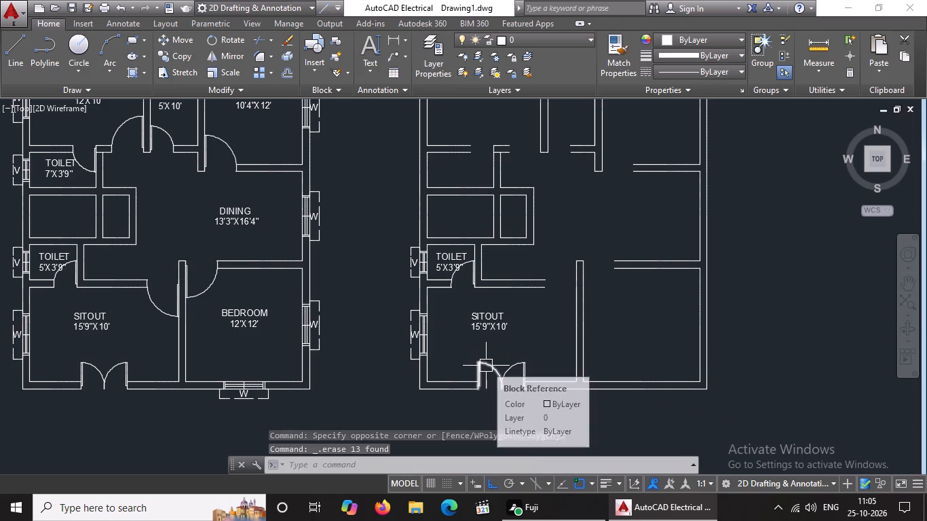
Erase the sitout's west window and the SITOUT 15'9"X10' label from the copied plan.
{"action": "left_click", "coordinate": [371, 297]}
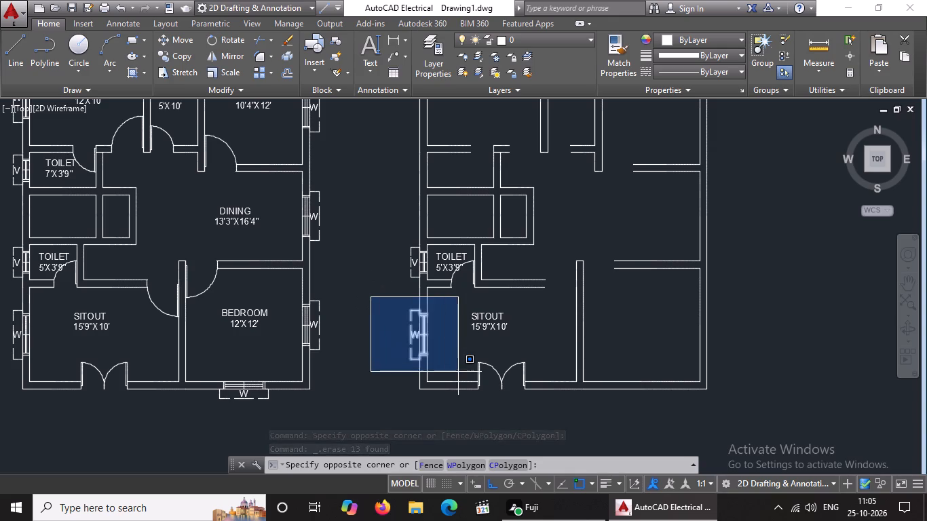
{"action": "left_click", "coordinate": [458, 372]}
{"action": "key", "text": "Delete"}
{"action": "left_click", "coordinate": [475, 322]}
{"action": "key", "text": "Delete"}
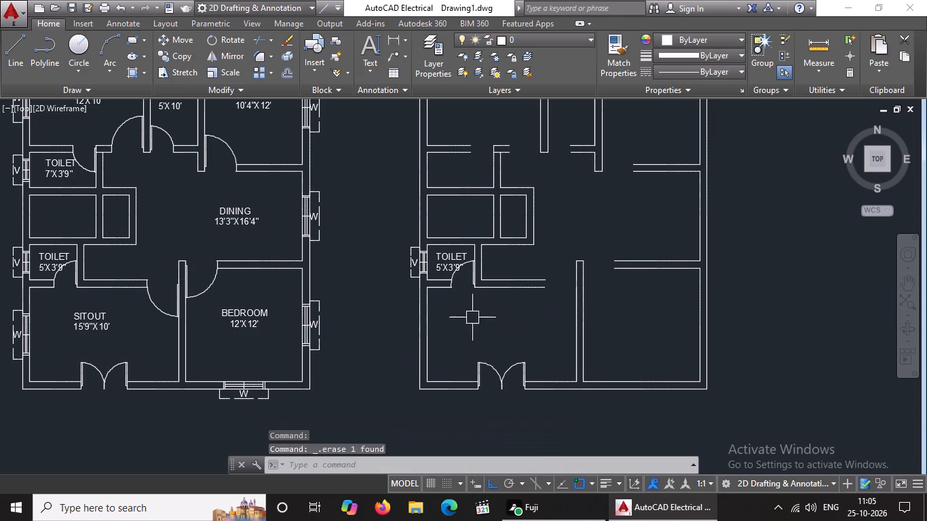
Erase the lower toilet's TOILET 5'X3'9" label, V ventilator with its leftover lines, and door from the copied plan.
{"action": "left_click", "coordinate": [438, 259]}
{"action": "key", "text": "Delete"}
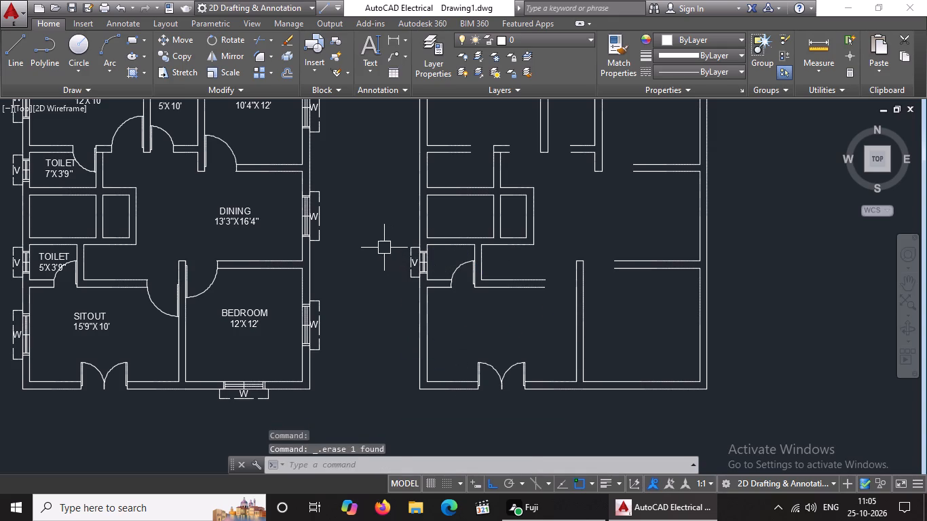
{"action": "left_click", "coordinate": [385, 243]}
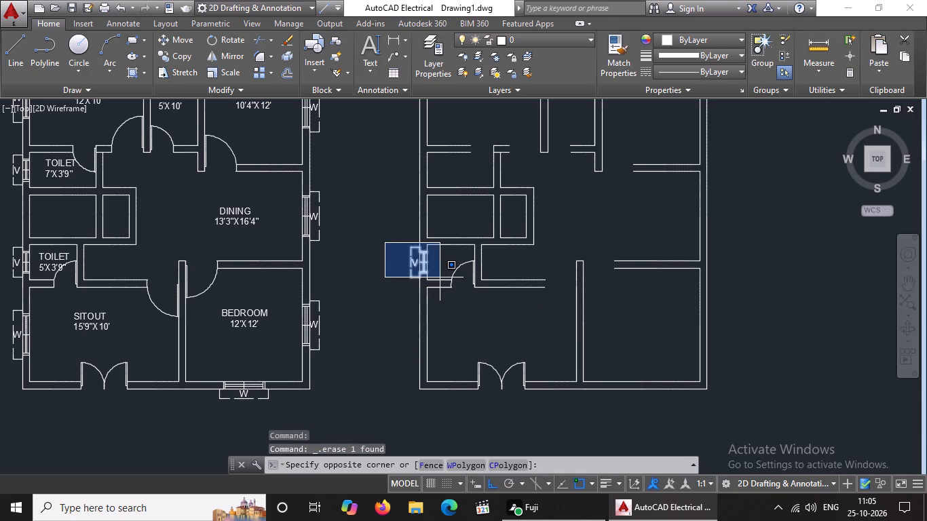
{"action": "left_click", "coordinate": [447, 277]}
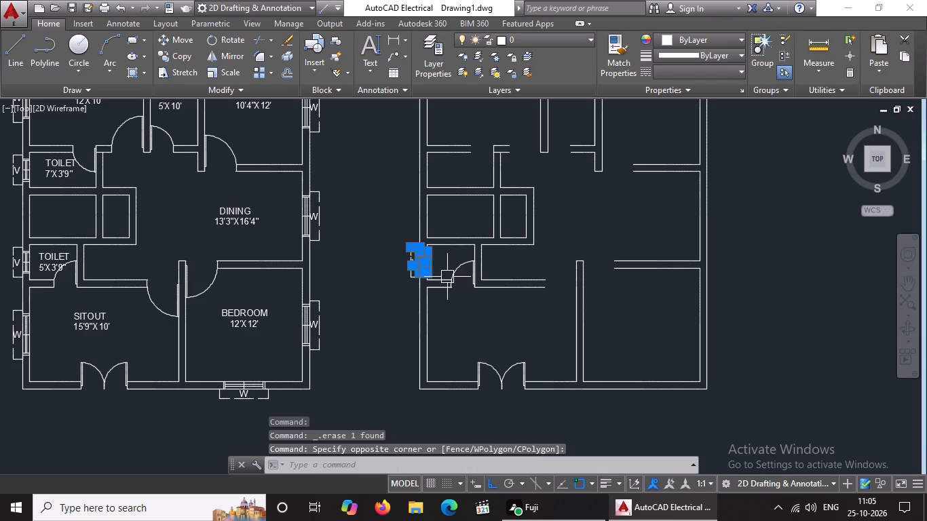
{"action": "key", "text": "Delete"}
{"action": "left_click_drag", "start_coordinate": [407, 259], "coordinate": [409, 268]}
{"action": "key", "text": "Delete"}
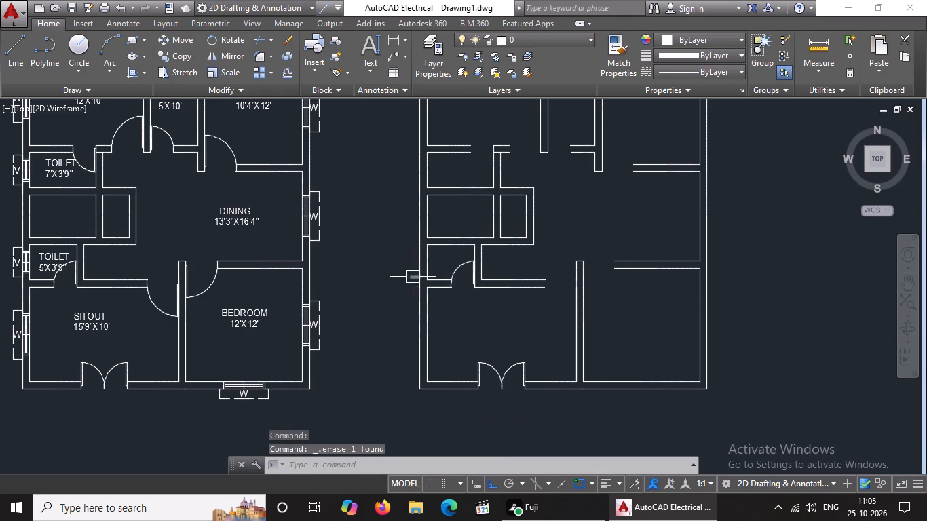
{"action": "left_click", "coordinate": [414, 277]}
{"action": "key", "text": "Delete"}
{"action": "left_click", "coordinate": [463, 271]}
{"action": "key", "text": "Delete"}
Erase the sitout's double entrance door from the copied plan's south wall.
{"action": "left_click_drag", "start_coordinate": [461, 353], "coordinate": [477, 358]}
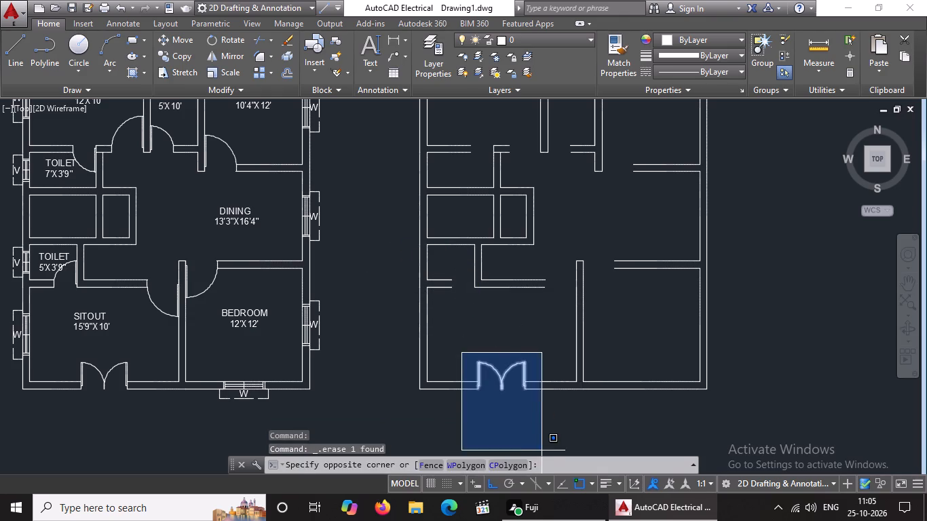
{"action": "left_click", "coordinate": [546, 438]}
{"action": "key", "text": "Delete"}
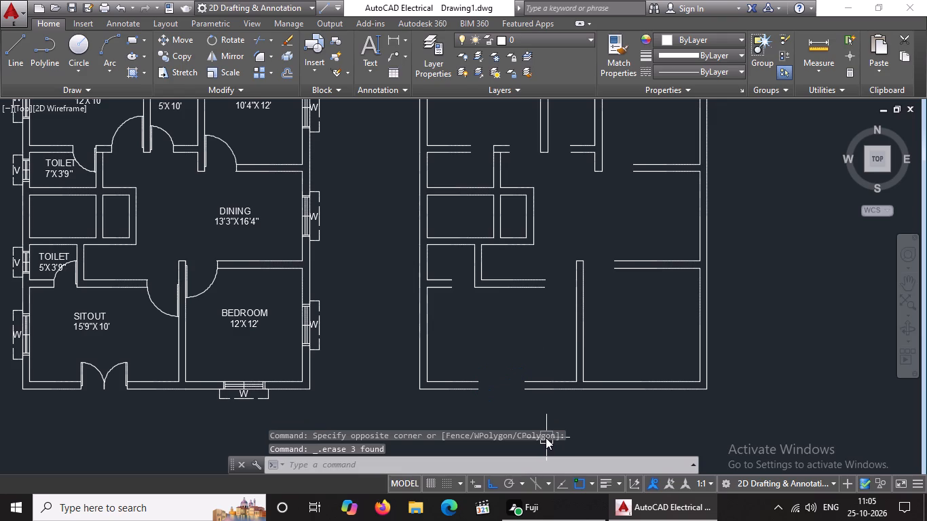
Extend the inner and outer south wall lines across the sitout's entrance opening to close it.
{"action": "type", "text": "EX"}
{"action": "key", "text": "space"}
{"action": "key", "text": "space"}
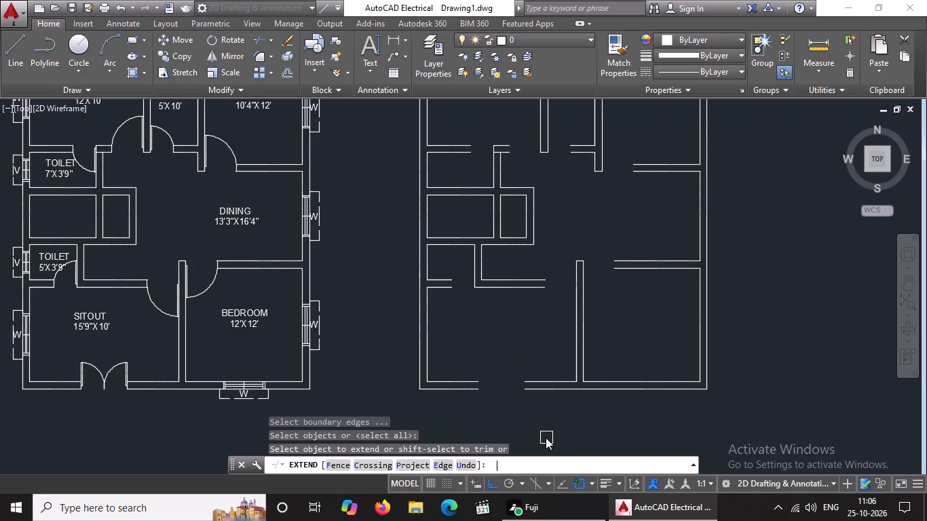
{"action": "left_click", "coordinate": [461, 395]}
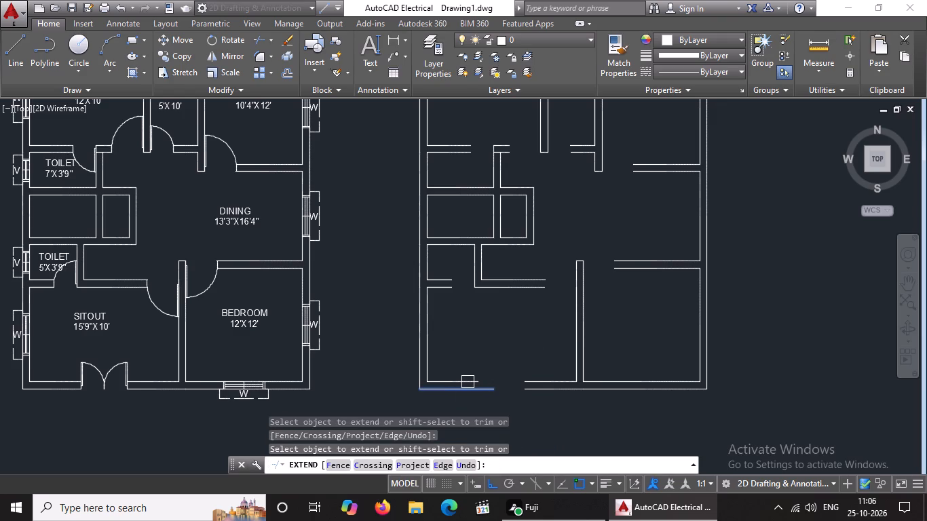
{"action": "left_click", "coordinate": [468, 381]}
{"action": "left_click_drag", "start_coordinate": [530, 383], "coordinate": [528, 396]}
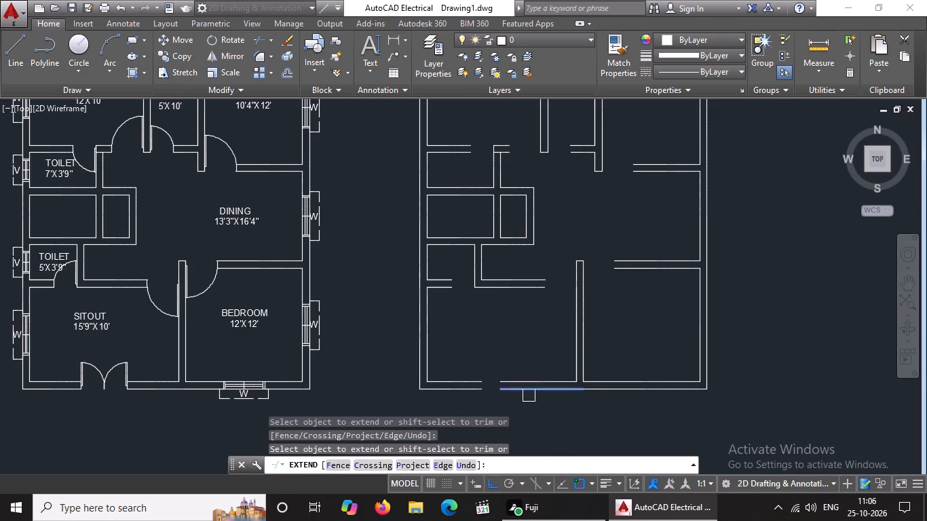
{"action": "left_click", "coordinate": [475, 379]}
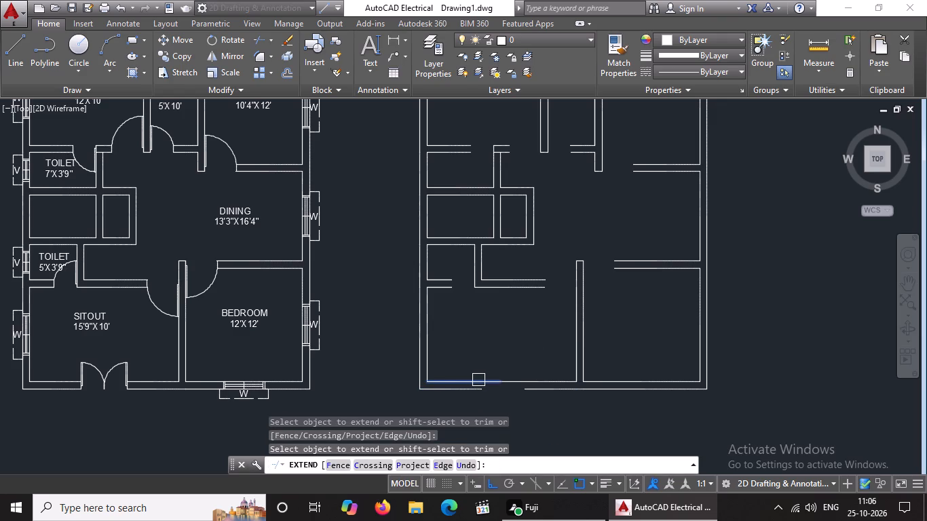
{"action": "left_click", "coordinate": [478, 380]}
{"action": "left_click", "coordinate": [459, 394]}
{"action": "left_click", "coordinate": [474, 391]}
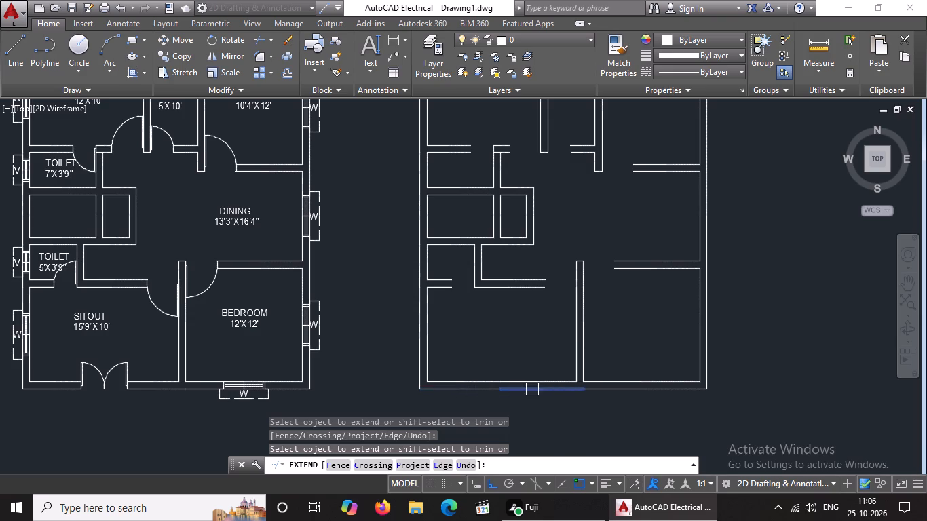
{"action": "left_click", "coordinate": [474, 392]}
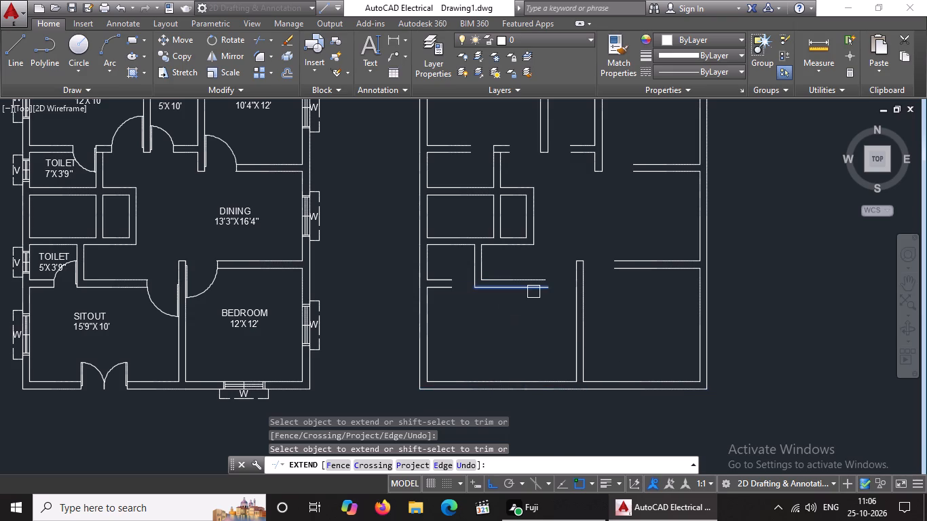
Extend both lines of the wall between the lower toilet, dining and sitout in the copied plan to close its two door openings.
{"action": "left_click", "coordinate": [533, 292]}
{"action": "left_click", "coordinate": [449, 292]}
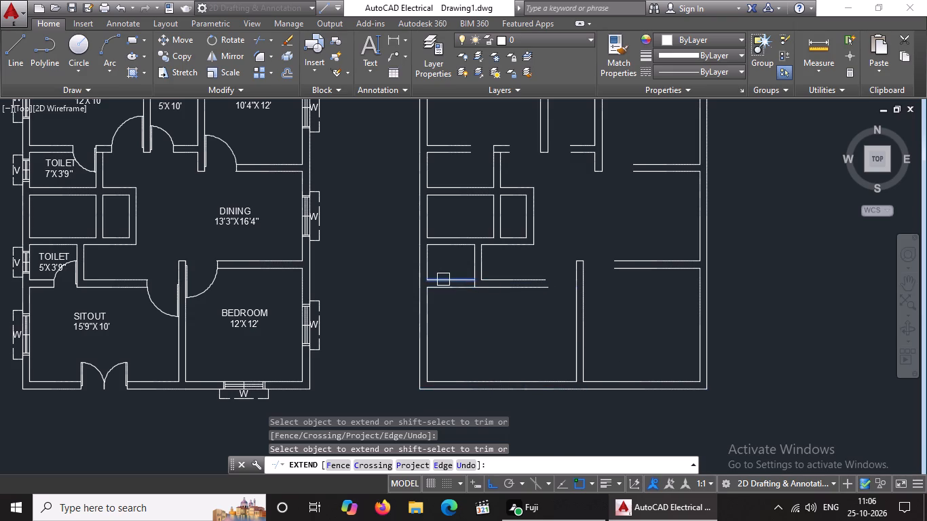
{"action": "left_click", "coordinate": [443, 279]}
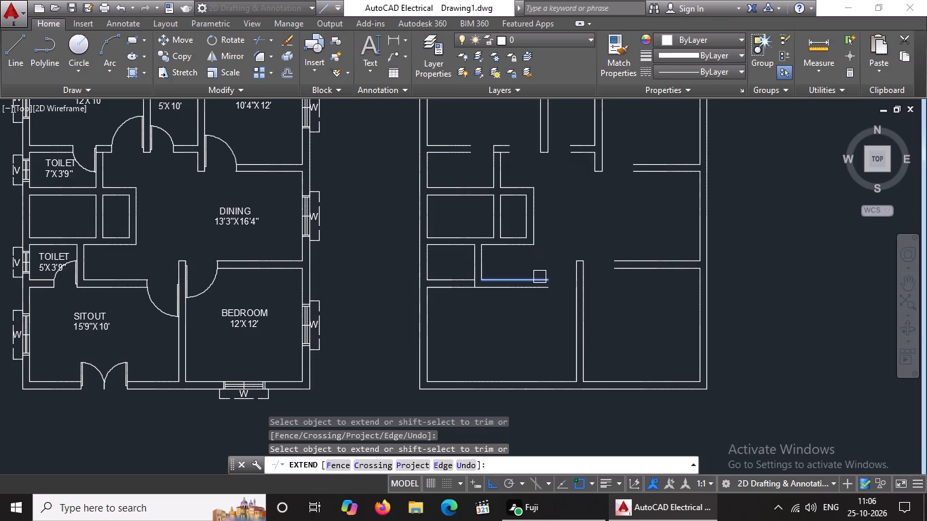
{"action": "left_click", "coordinate": [540, 277]}
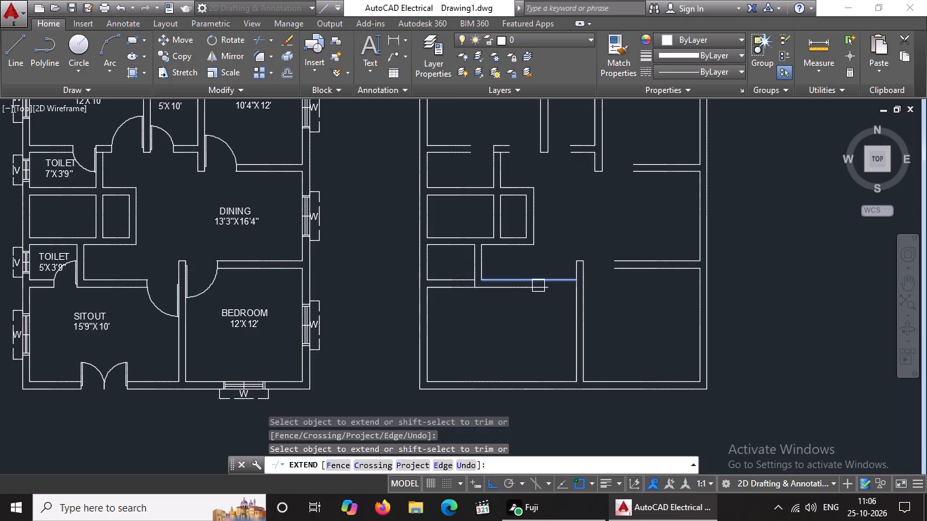
{"action": "left_click", "coordinate": [539, 286]}
{"action": "left_click", "coordinate": [540, 293]}
Extend both north wall lines of the copied plan's southeast bedroom west to the sitout partition, closing the door opening.
{"action": "left_click", "coordinate": [625, 260]}
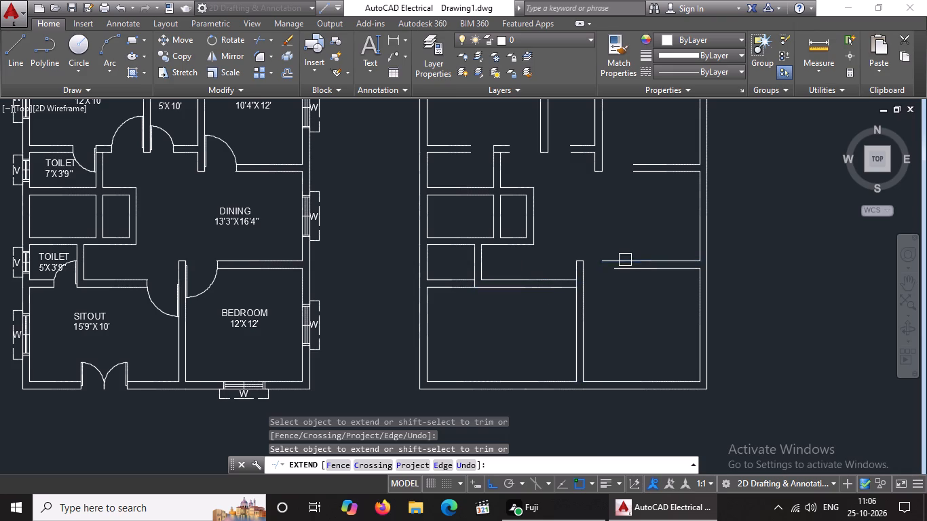
{"action": "left_click", "coordinate": [623, 269]}
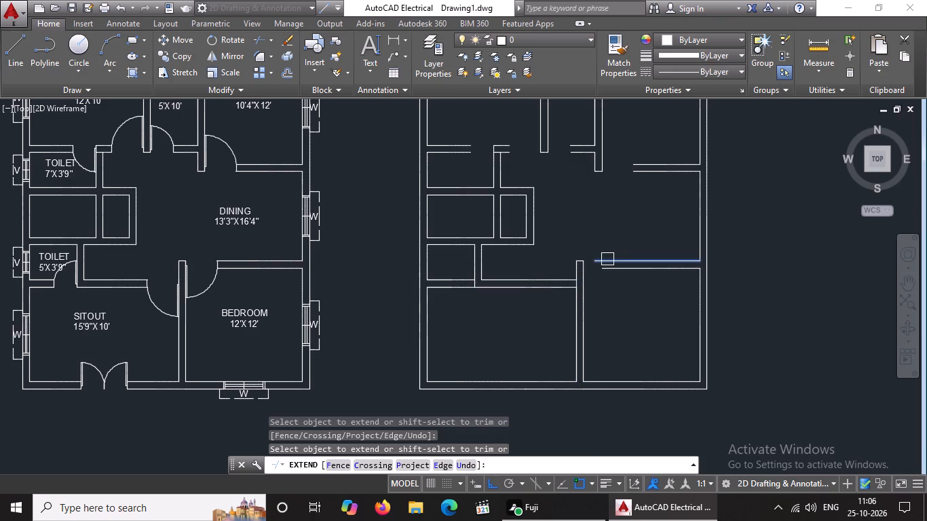
{"action": "left_click", "coordinate": [607, 259]}
{"action": "left_click", "coordinate": [611, 267]}
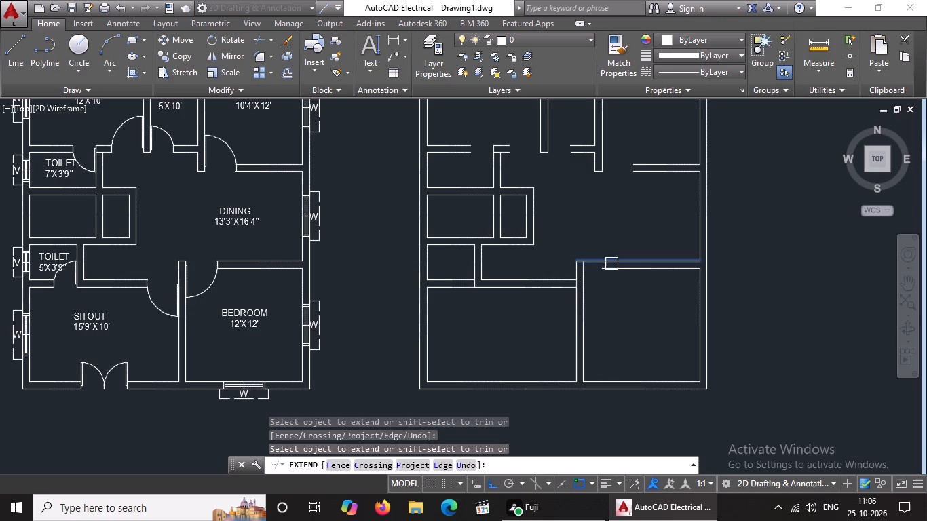
{"action": "left_click", "coordinate": [611, 263]}
{"action": "left_click", "coordinate": [610, 269]}
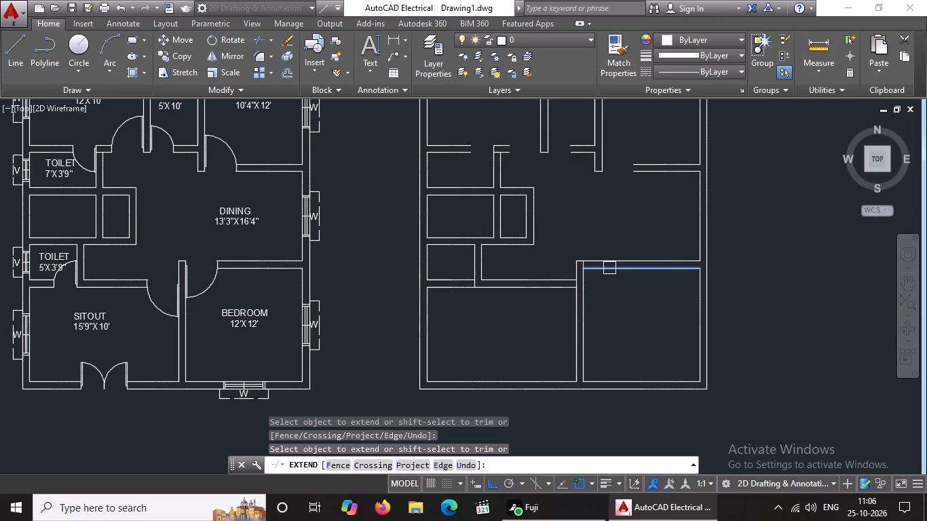
{"action": "left_click", "coordinate": [609, 268]}
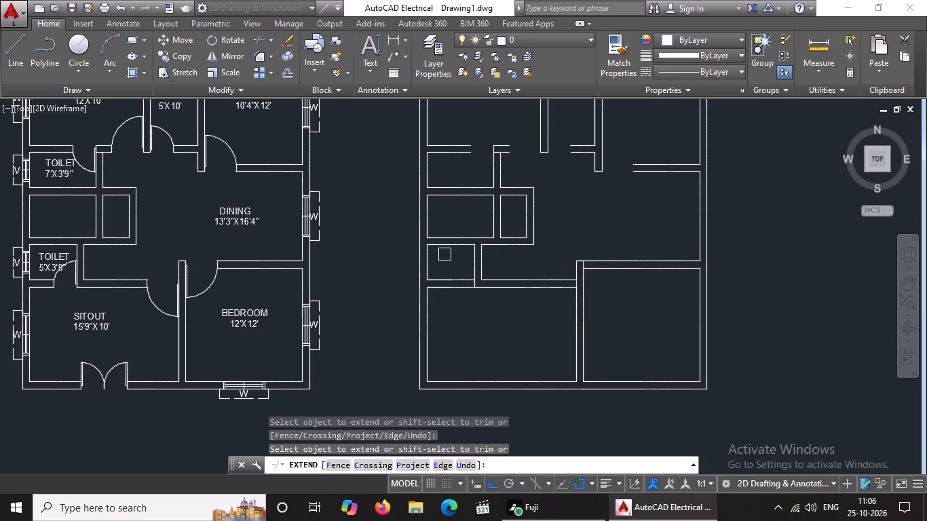
Extend both south wall lines of the copied plan's northeast bedroom west to its partition, closing the door opening.
{"action": "middle_click_drag", "start_coordinate": [488, 183], "coordinate": [473, 260]}
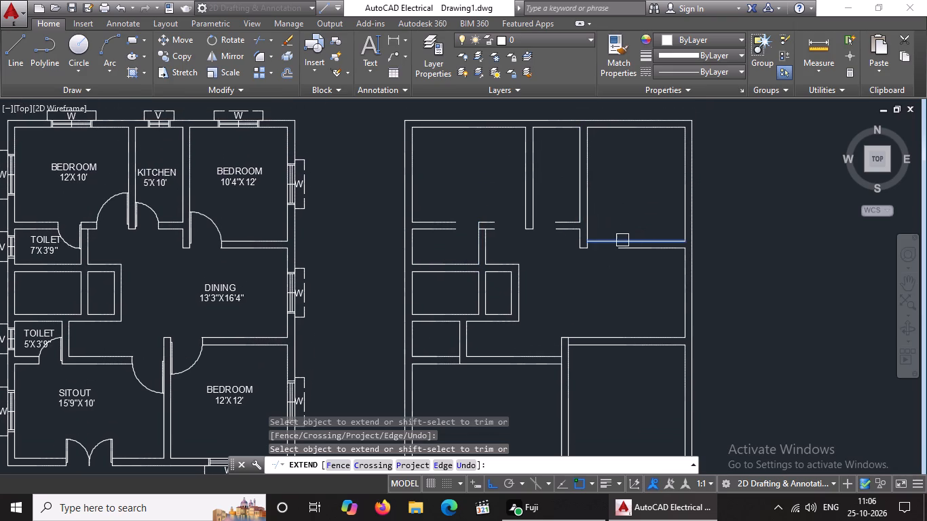
{"action": "left_click", "coordinate": [622, 240]}
{"action": "left_click", "coordinate": [630, 247]}
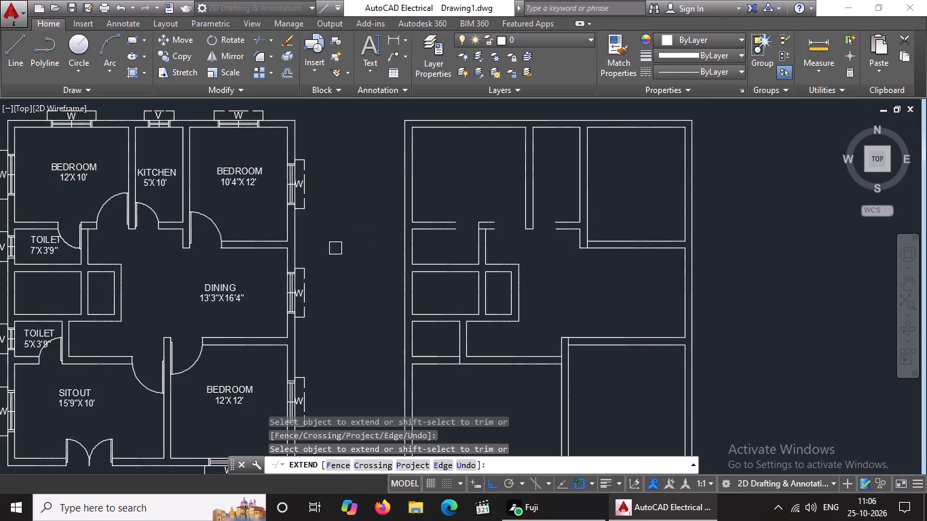
Extend both wall lines between the copied plan's northwest bedroom and upper toilet to close the toilet's door opening.
{"action": "left_click", "coordinate": [447, 233]}
{"action": "left_click", "coordinate": [434, 219]}
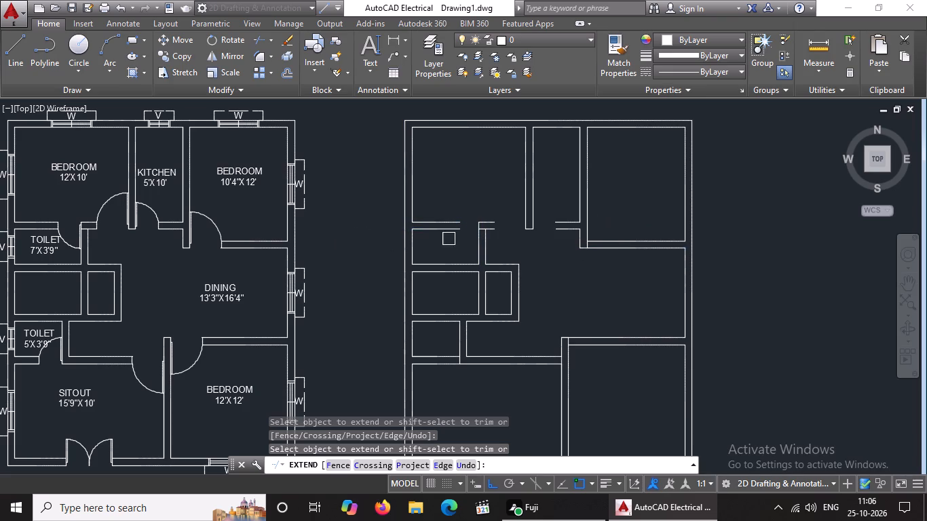
{"action": "left_click", "coordinate": [457, 231]}
{"action": "left_click", "coordinate": [448, 220]}
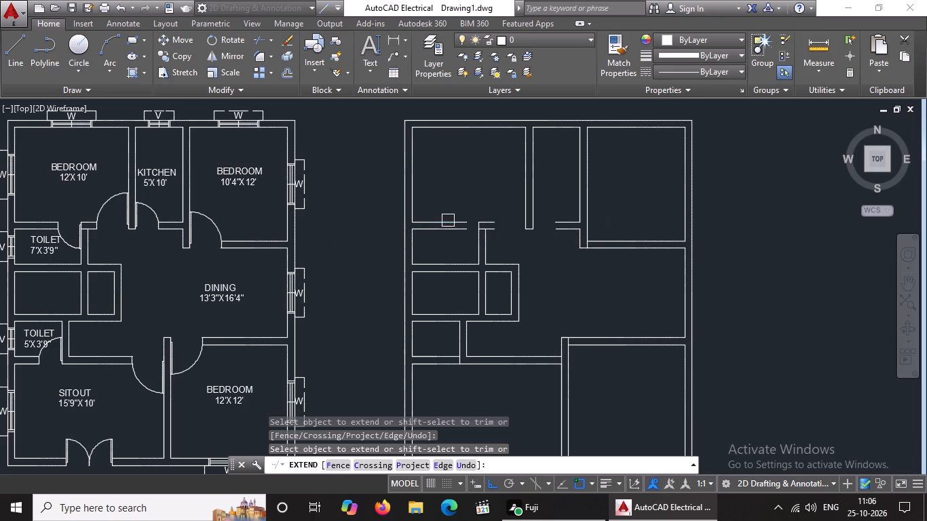
{"action": "left_click", "coordinate": [448, 235]}
{"action": "left_click", "coordinate": [461, 216]}
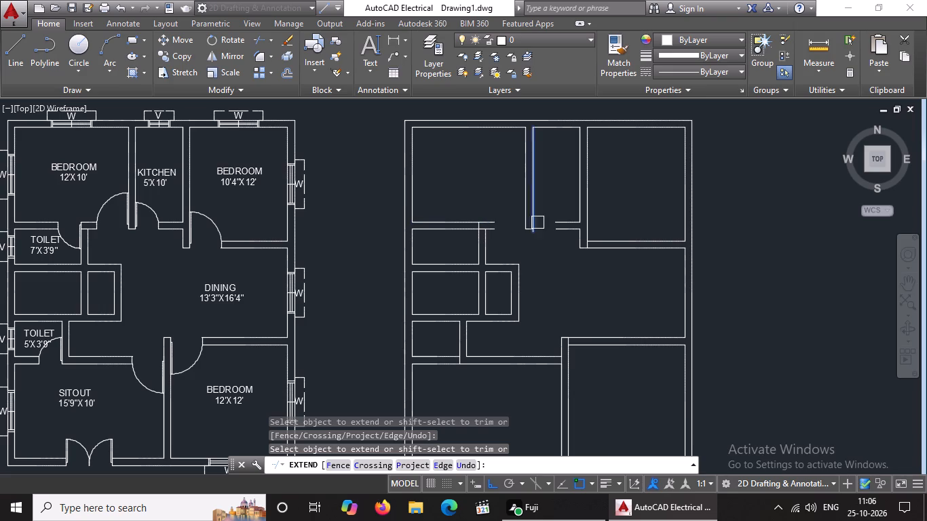
Extend both south wall lines of the copied plan's northwest bedroom east to the kitchen partition, closing the bedroom's door opening.
{"action": "left_click", "coordinate": [497, 231]}
{"action": "left_click", "coordinate": [493, 218]}
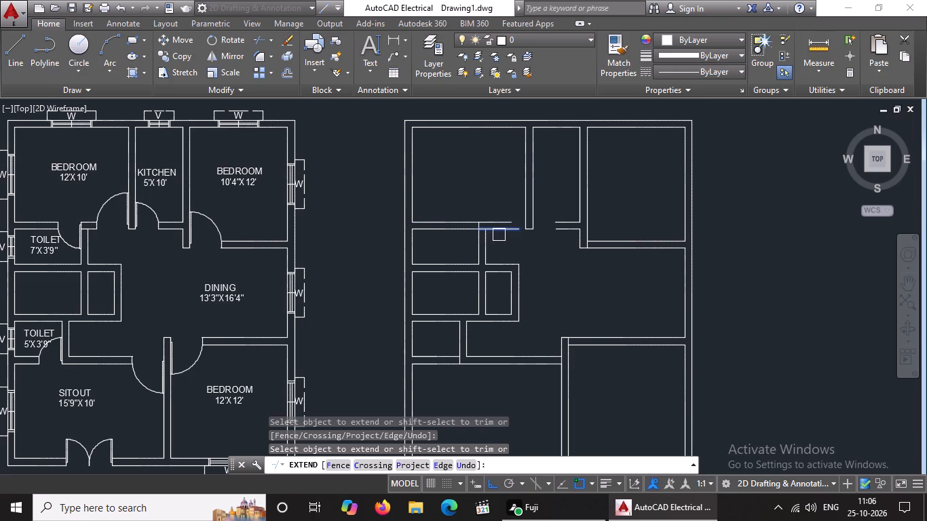
{"action": "left_click", "coordinate": [499, 235]}
{"action": "left_click", "coordinate": [502, 230]}
{"action": "left_click", "coordinate": [500, 223]}
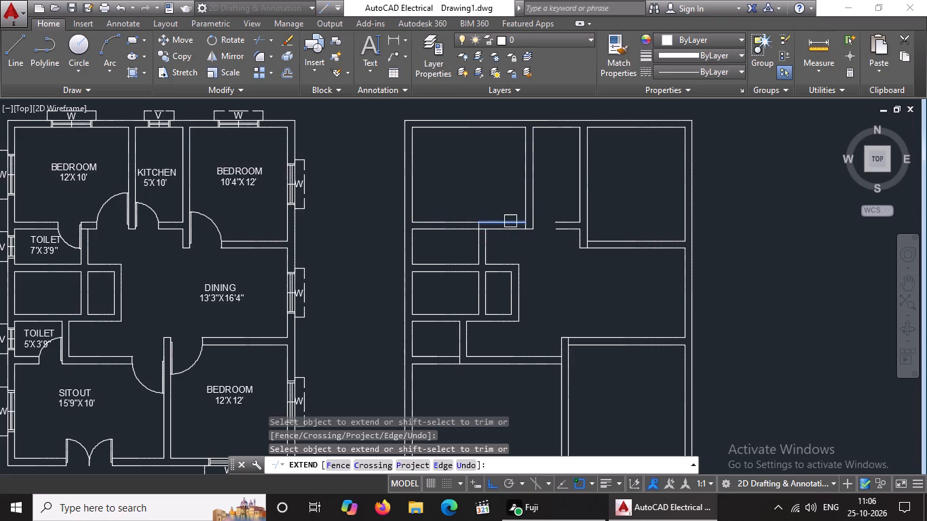
{"action": "left_click", "coordinate": [510, 221]}
Extend both south wall lines of the copied plan's kitchen west to the bedroom partition, closing the kitchen's door opening.
{"action": "left_click", "coordinate": [563, 221]}
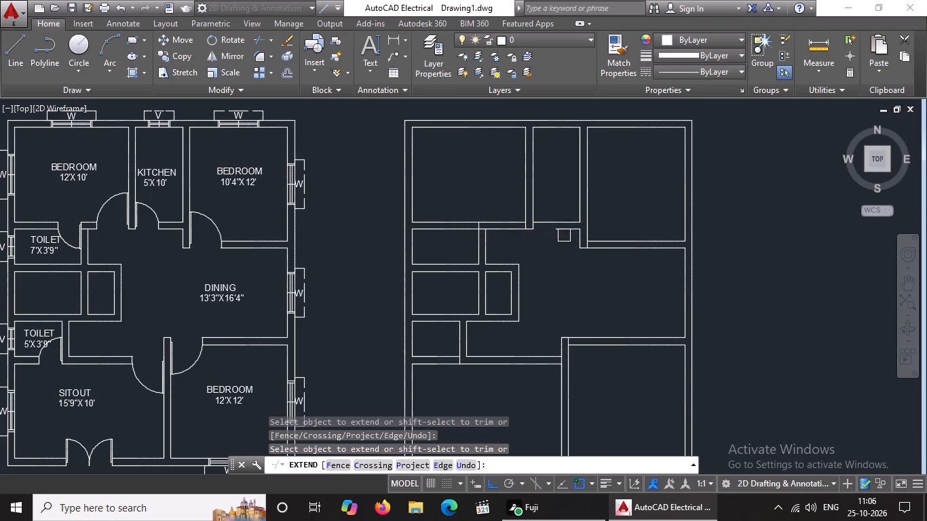
{"action": "left_click", "coordinate": [562, 230]}
{"action": "scroll", "coordinate": [512, 263], "scroll_direction": "down", "scroll_amount": 4}
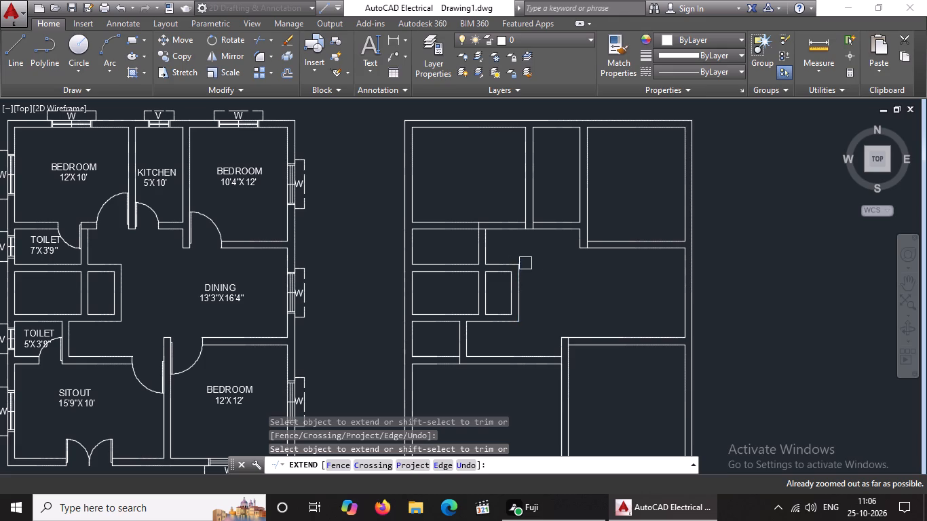
{"action": "scroll", "coordinate": [575, 297], "scroll_direction": "down", "scroll_amount": 3}
{"action": "scroll", "coordinate": [623, 214], "scroll_direction": "down", "scroll_amount": 5}
{"action": "key", "text": "Escape"}
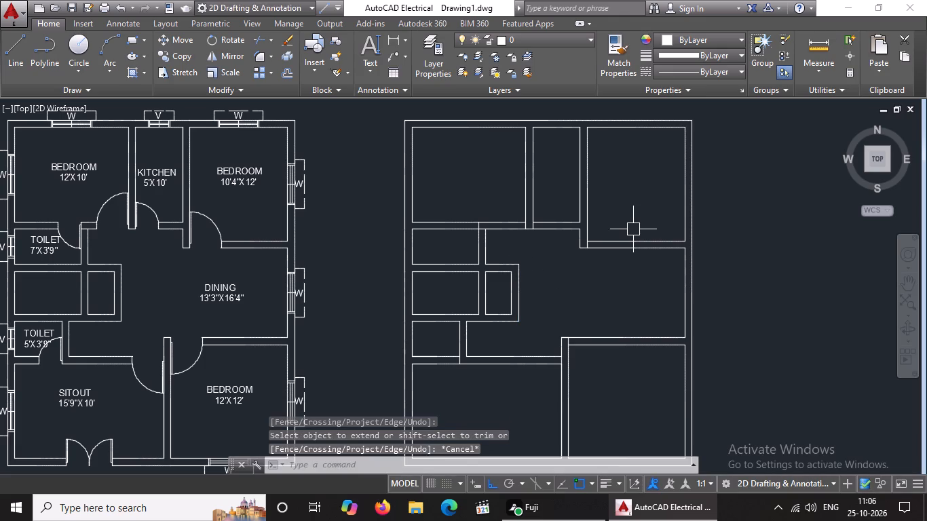
Trim the leftover line segments inside the wall junctions at the upper toilet, kitchen partition and northeast bedroom's southwest corner.
{"action": "type", "text": "TR"}
{"action": "key", "text": "Return"}
{"action": "key", "text": "Return"}
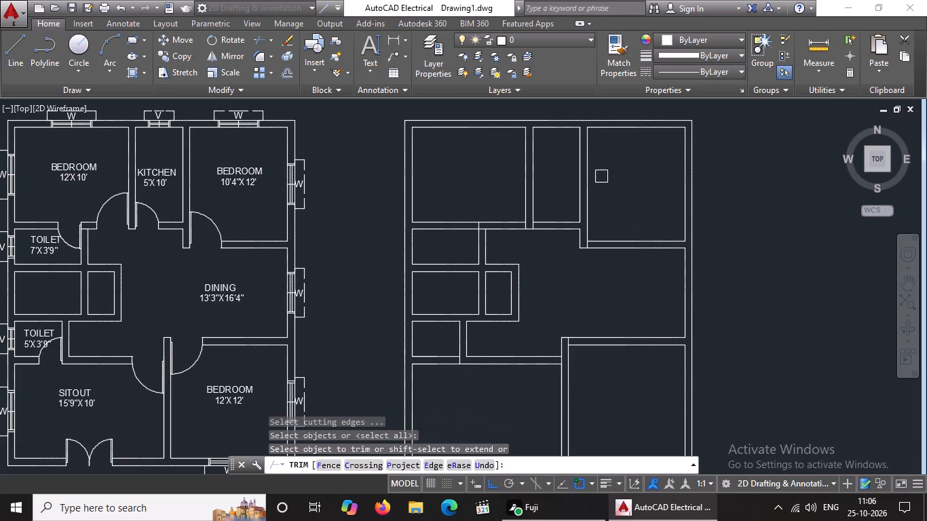
{"action": "scroll", "coordinate": [483, 229], "scroll_direction": "up", "scroll_amount": 2}
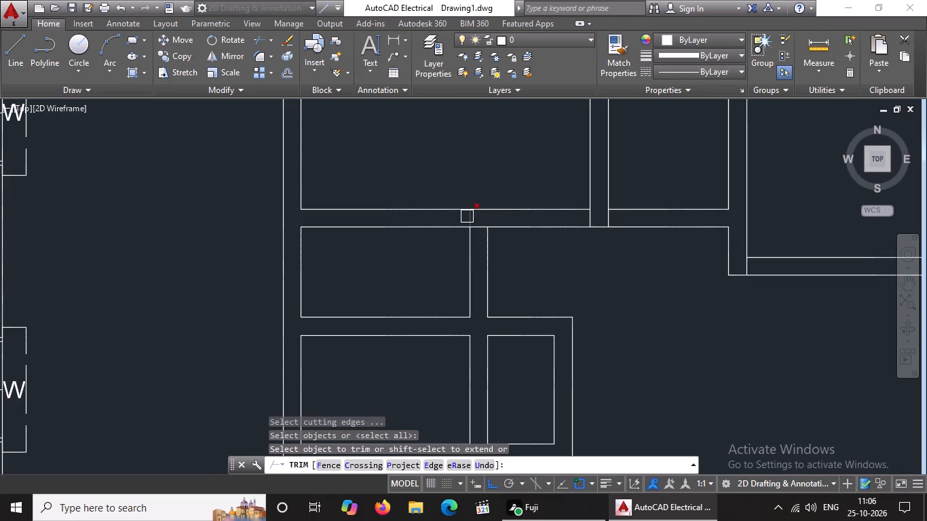
{"action": "left_click", "coordinate": [467, 216]}
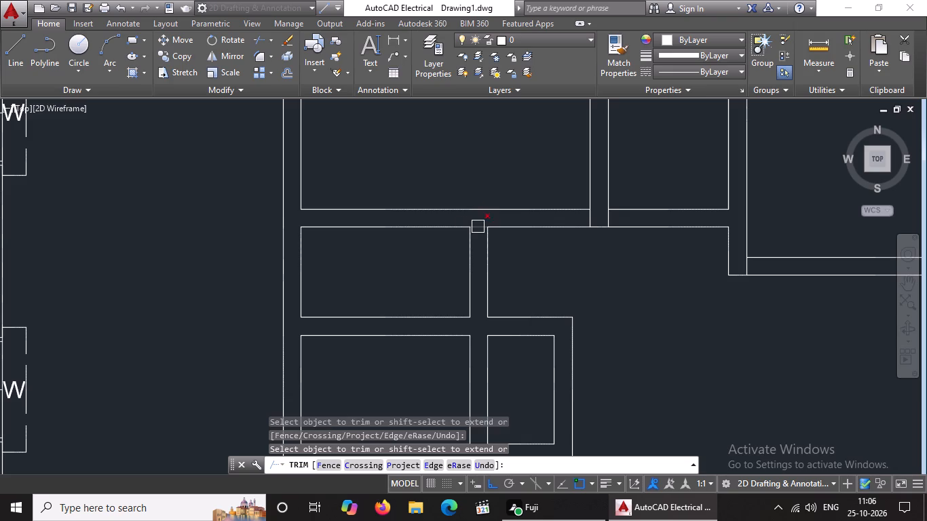
{"action": "left_click", "coordinate": [478, 227]}
{"action": "left_click", "coordinate": [594, 217]}
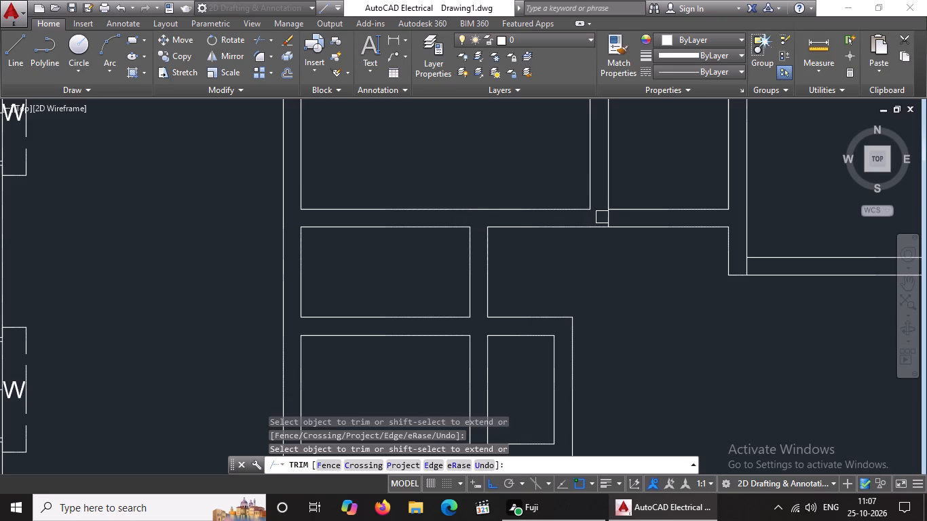
{"action": "left_click", "coordinate": [605, 217]}
{"action": "left_click", "coordinate": [746, 266]}
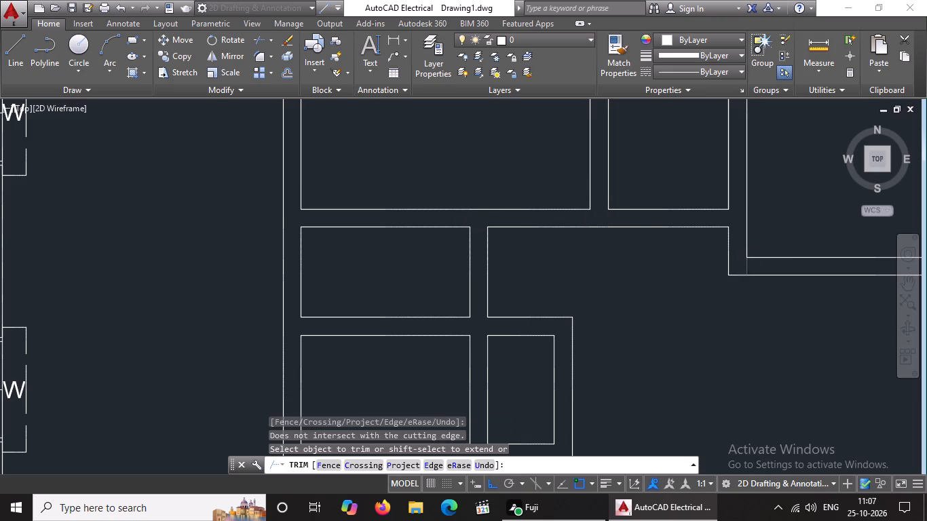
Trim the leftover line segments inside the wall junctions at the southeast bedroom's northwest corner, lower toilet partition and sitout's northeast corner.
{"action": "scroll", "coordinate": [651, 251], "scroll_direction": "down", "scroll_amount": 4}
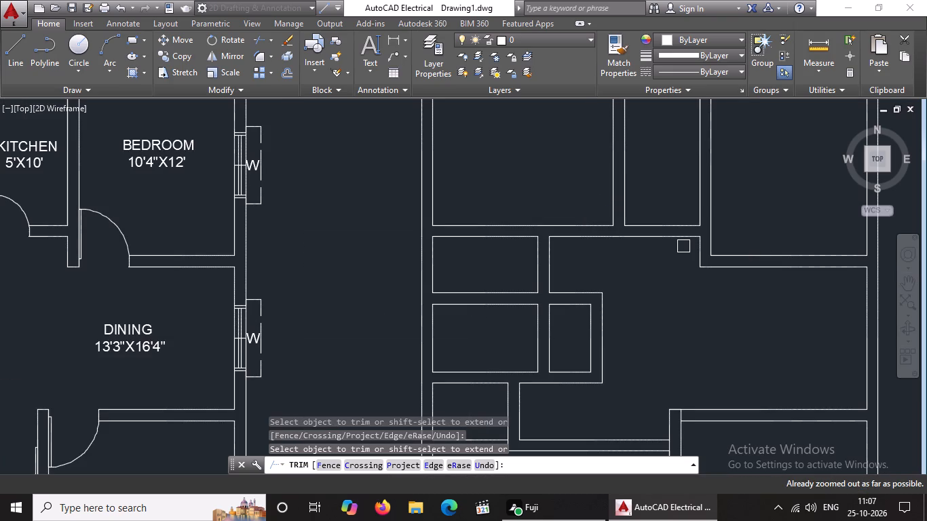
{"action": "scroll", "coordinate": [684, 246], "scroll_direction": "down", "scroll_amount": 3}
{"action": "middle_click_drag", "start_coordinate": [686, 264], "coordinate": [658, 193]}
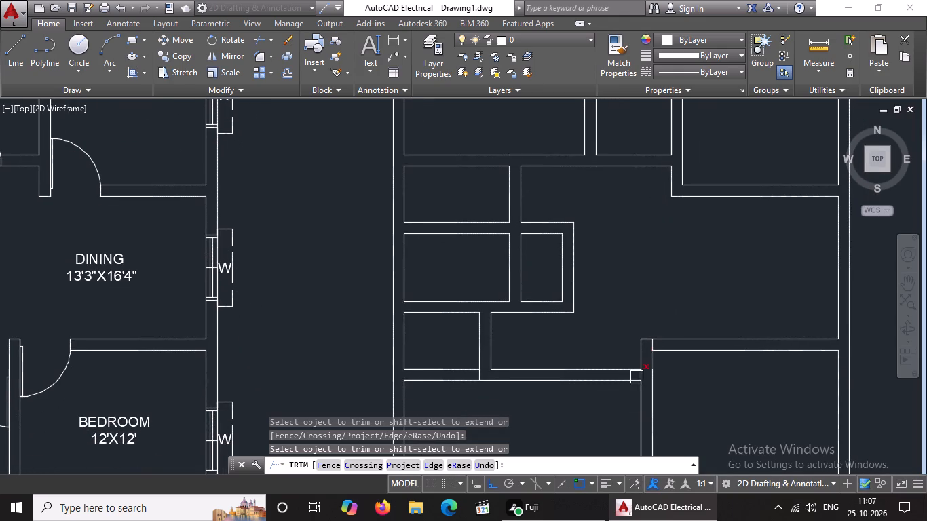
{"action": "scroll", "coordinate": [664, 358], "scroll_direction": "up", "scroll_amount": 2}
{"action": "left_click", "coordinate": [633, 326]}
{"action": "scroll", "coordinate": [607, 236], "scroll_direction": "down", "scroll_amount": 5}
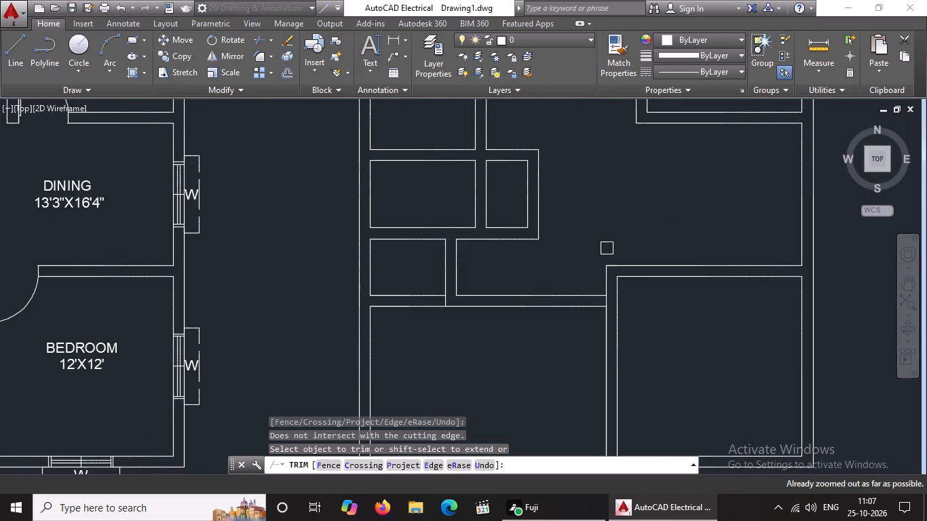
{"action": "scroll", "coordinate": [447, 311], "scroll_direction": "up", "scroll_amount": 2}
{"action": "left_click", "coordinate": [440, 281]}
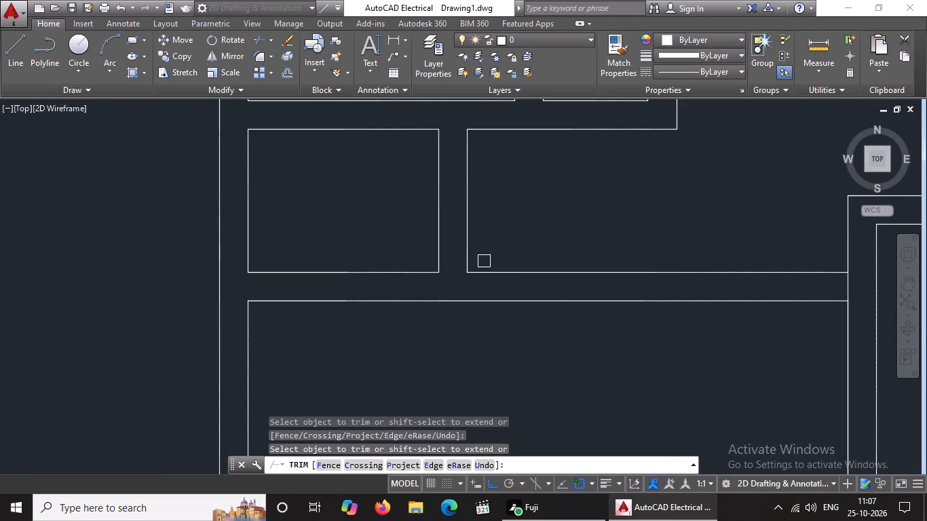
{"action": "scroll", "coordinate": [484, 261], "scroll_direction": "down", "scroll_amount": 5}
{"action": "scroll", "coordinate": [573, 276], "scroll_direction": "up", "scroll_amount": 2}
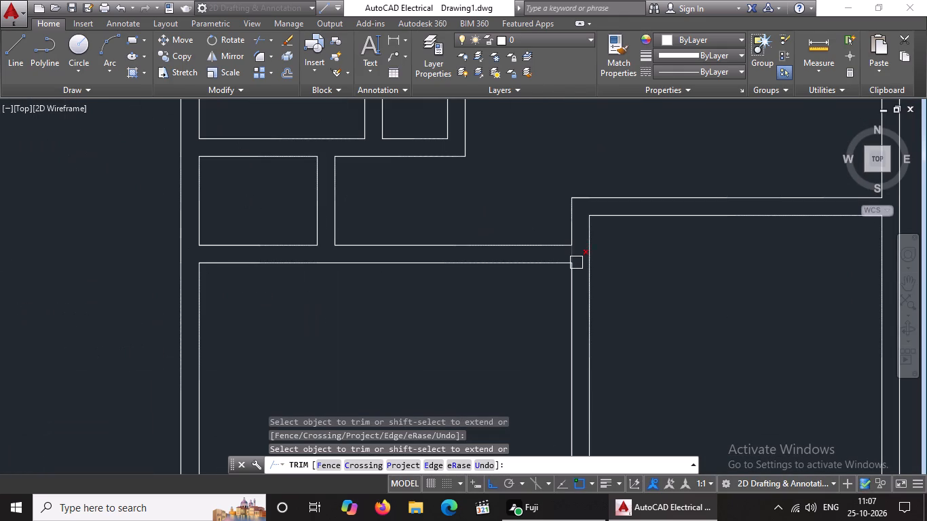
{"action": "left_click", "coordinate": [578, 253]}
Examine the copied plan's wall junctions for leftover line segments.
{"action": "scroll", "coordinate": [582, 258], "scroll_direction": "down", "scroll_amount": 3}
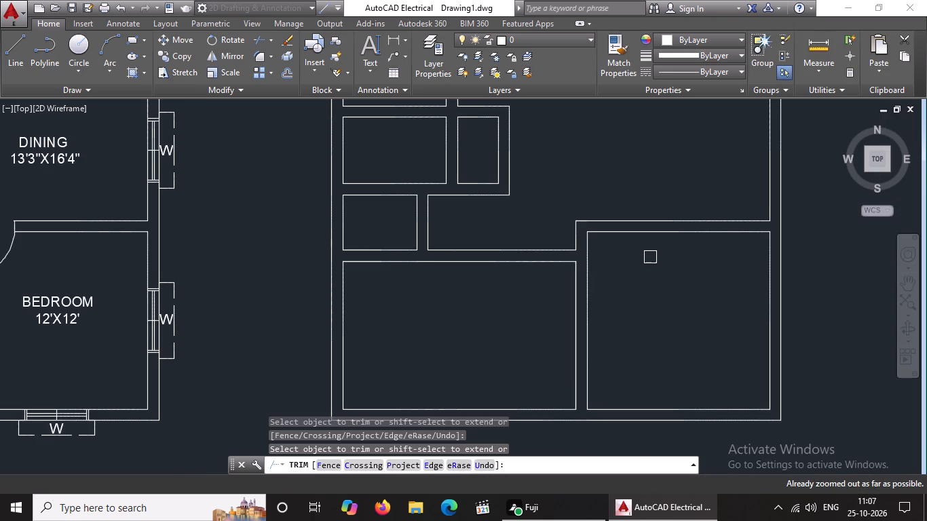
{"action": "middle_click_drag", "start_coordinate": [650, 258], "coordinate": [627, 389]}
{"action": "middle_click_drag", "start_coordinate": [531, 343], "coordinate": [531, 428]}
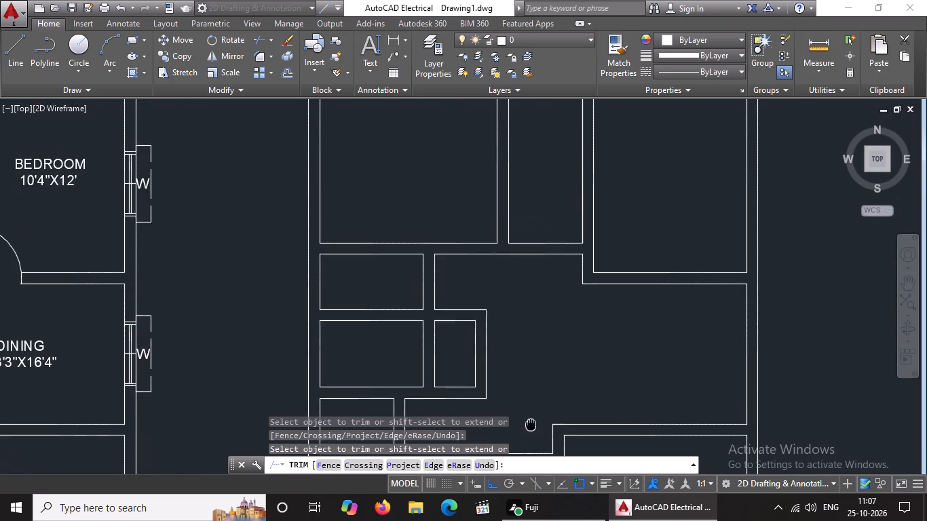
{"action": "middle_click_drag", "start_coordinate": [531, 428], "coordinate": [531, 465]}
{"action": "scroll", "coordinate": [618, 247], "scroll_direction": "down", "scroll_amount": 4}
{"action": "middle_click_drag", "start_coordinate": [584, 437], "coordinate": [589, 405]}
{"action": "scroll", "coordinate": [620, 329], "scroll_direction": "up", "scroll_amount": 1}
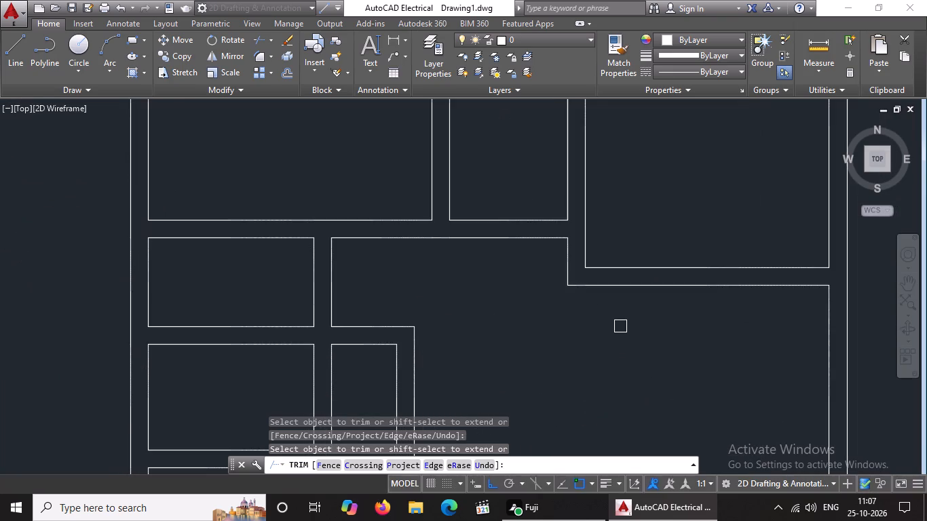
{"action": "scroll", "coordinate": [584, 268], "scroll_direction": "down", "scroll_amount": 3}
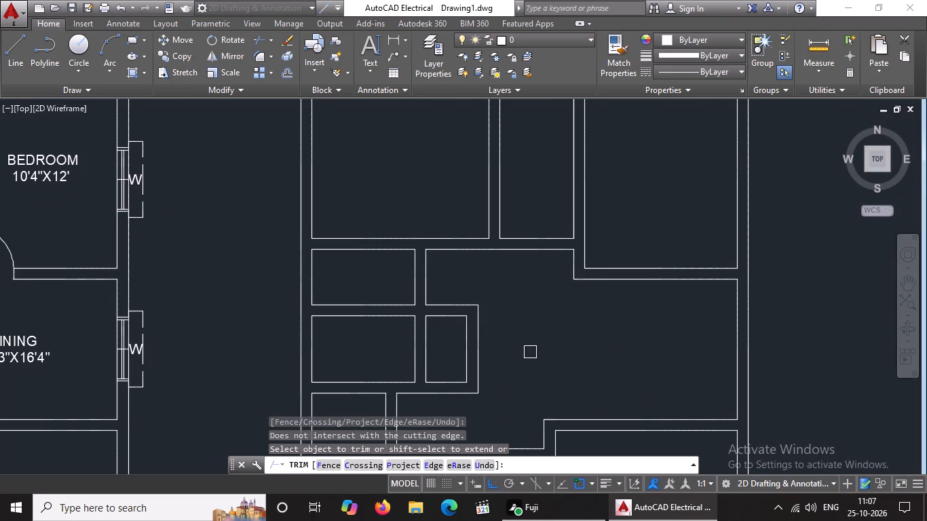
{"action": "middle_click_drag", "start_coordinate": [530, 352], "coordinate": [588, 251]}
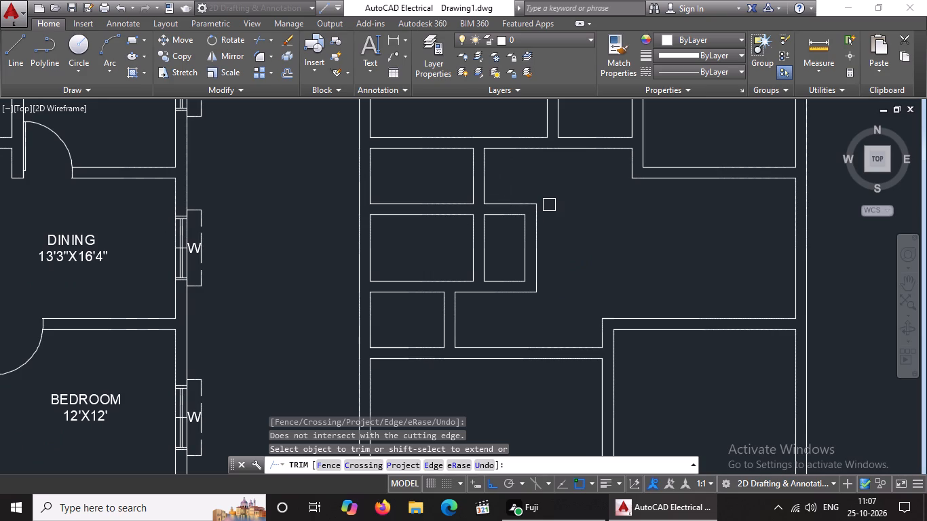
Erase the two partition lines between the middle west room and the small room east of it in the copied plan.
{"action": "key", "text": "Escape"}
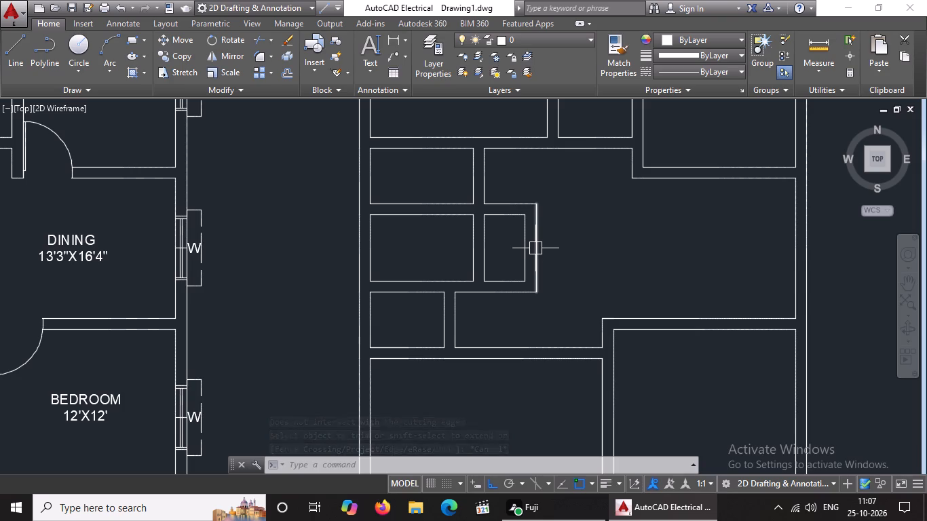
{"action": "scroll", "coordinate": [616, 205], "scroll_direction": "down", "scroll_amount": 3}
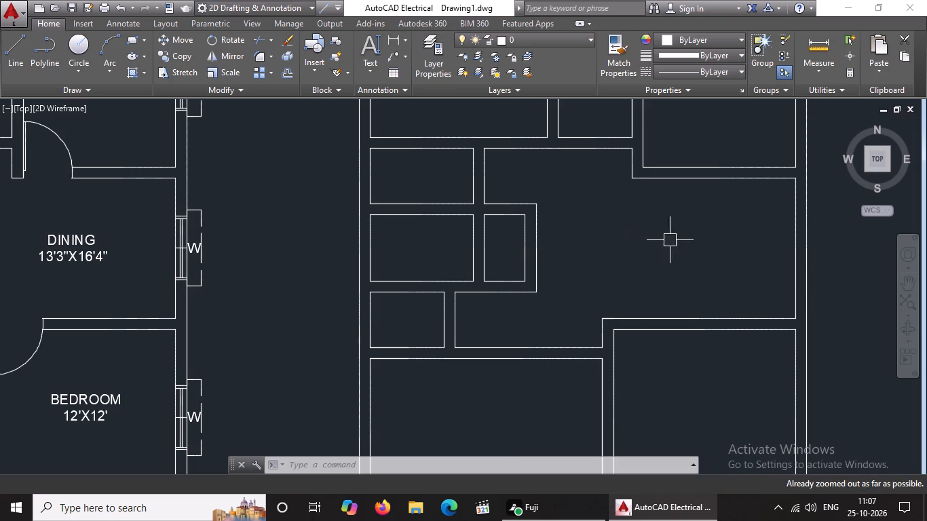
{"action": "middle_click_drag", "start_coordinate": [670, 233], "coordinate": [670, 182]}
{"action": "middle_click_drag", "start_coordinate": [658, 262], "coordinate": [657, 156]}
{"action": "middle_click_drag", "start_coordinate": [660, 195], "coordinate": [632, 354]}
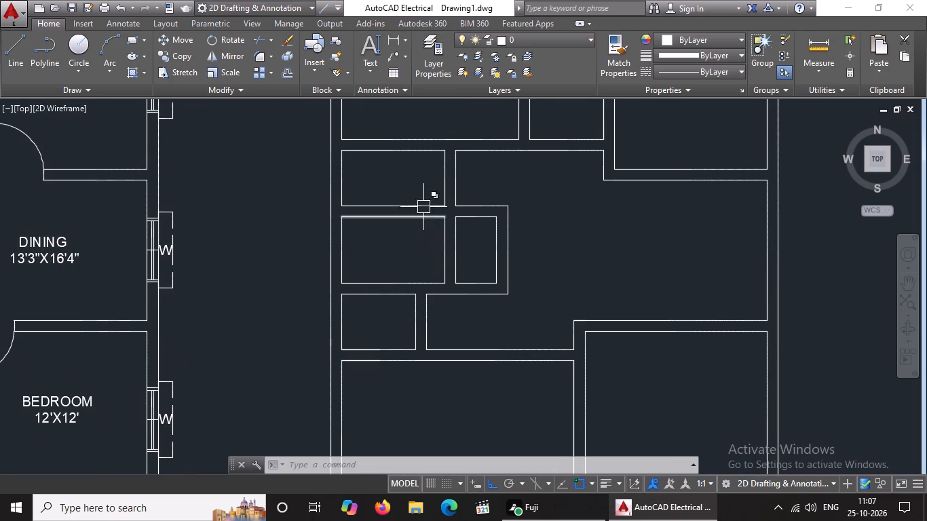
{"action": "middle_click", "coordinate": [440, 266]}
{"action": "scroll", "coordinate": [440, 266], "scroll_direction": "up", "scroll_amount": 1}
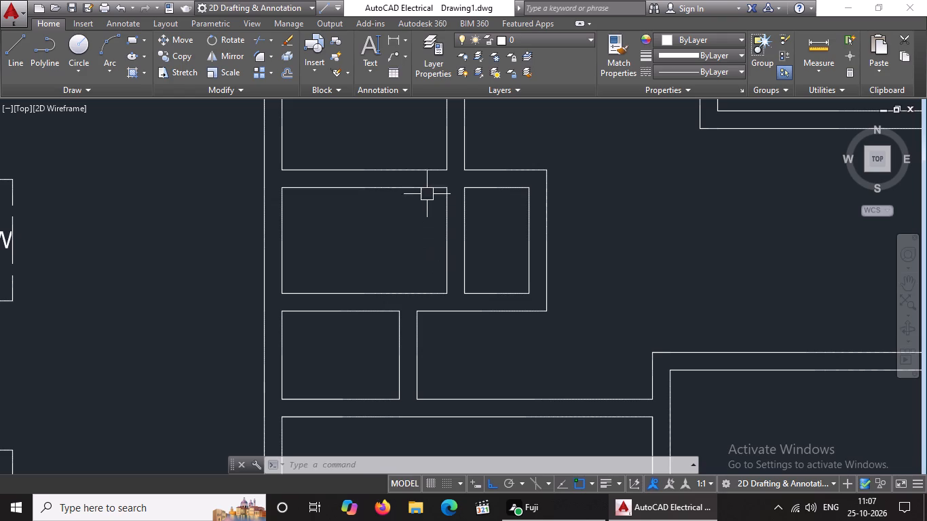
{"action": "scroll", "coordinate": [423, 180], "scroll_direction": "up", "scroll_amount": 1}
{"action": "left_click", "coordinate": [423, 180]}
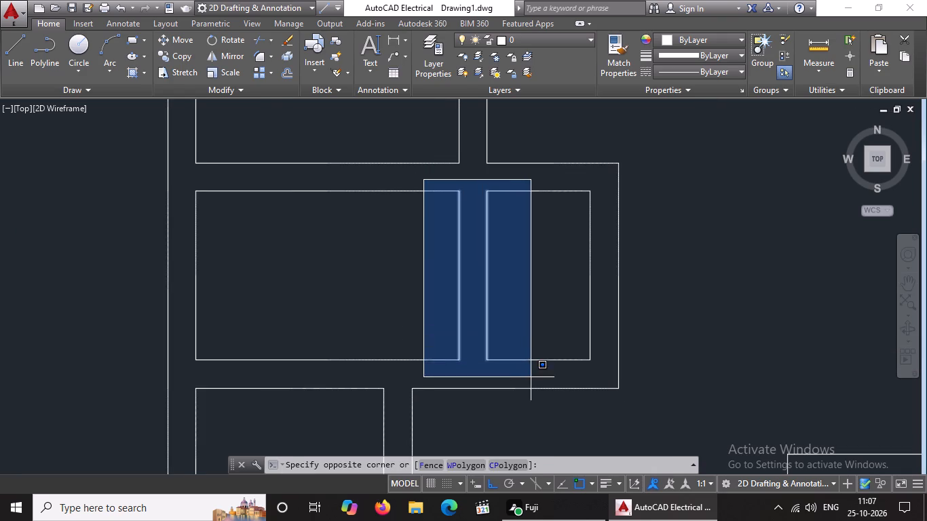
{"action": "left_click", "coordinate": [532, 375]}
{"action": "key", "text": "Delete"}
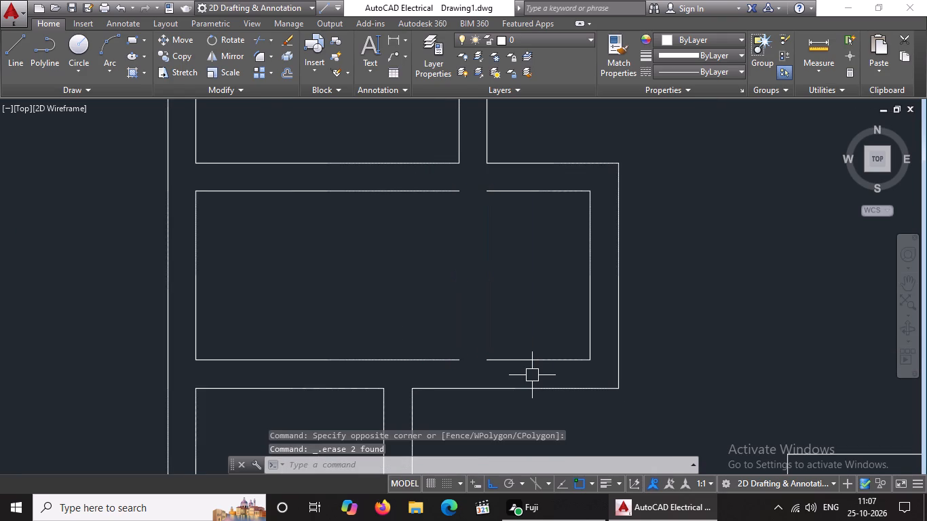
{"action": "key", "text": "Escape"}
Extend the middle west room's north and south wall lines east across the removed partition's gap to form one long room.
{"action": "type", "text": "EX"}
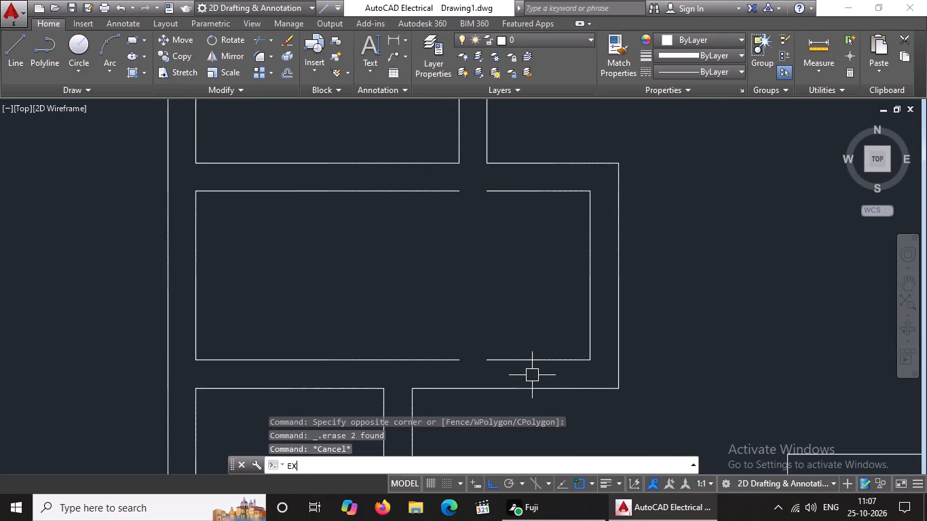
{"action": "key", "text": "Return"}
{"action": "key", "text": "Return"}
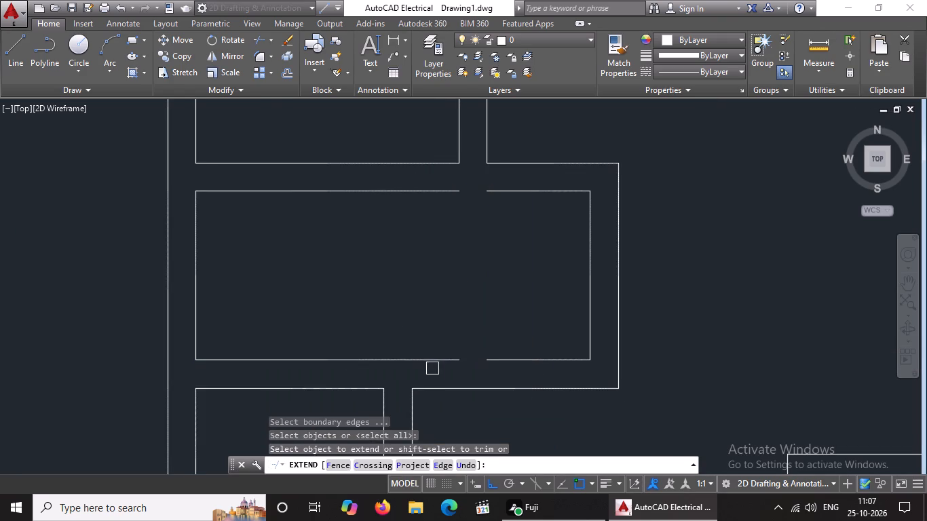
{"action": "left_click", "coordinate": [442, 361]}
{"action": "left_click", "coordinate": [443, 189]}
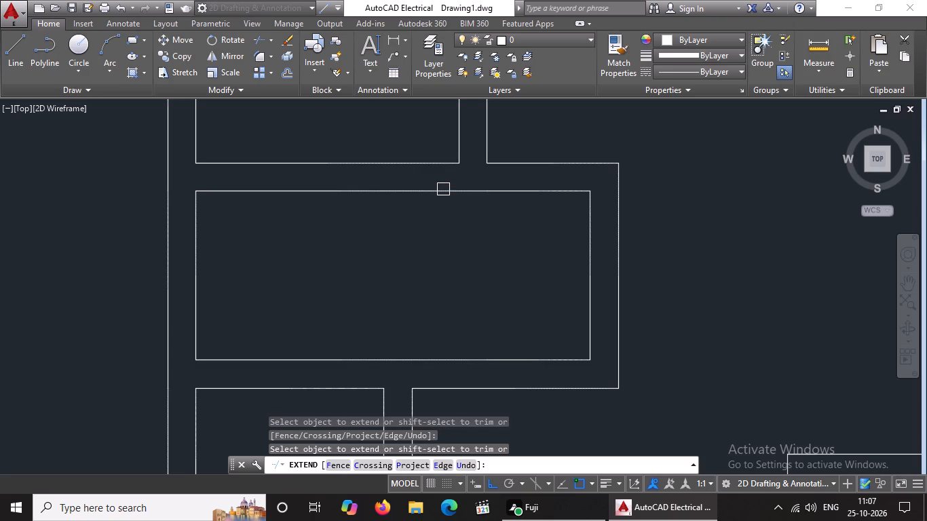
{"action": "scroll", "coordinate": [385, 243], "scroll_direction": "down", "scroll_amount": 5}
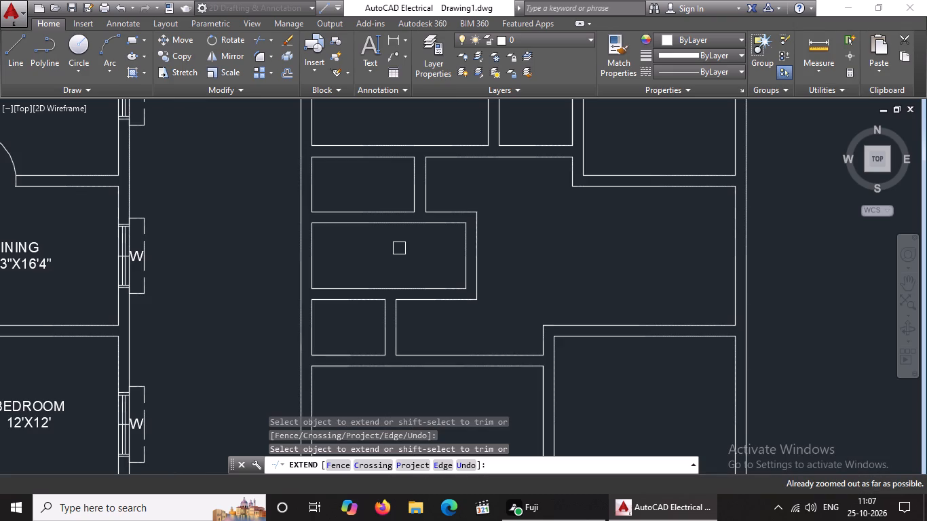
{"action": "scroll", "coordinate": [403, 252], "scroll_direction": "down", "scroll_amount": 3}
{"action": "middle_click_drag", "start_coordinate": [419, 269], "coordinate": [463, 371]}
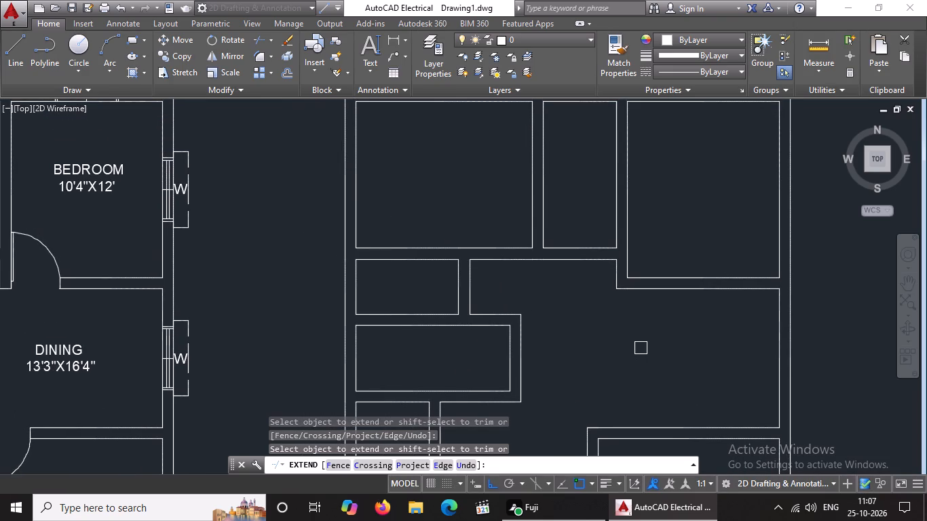
{"action": "middle_click_drag", "start_coordinate": [608, 347], "coordinate": [599, 397]}
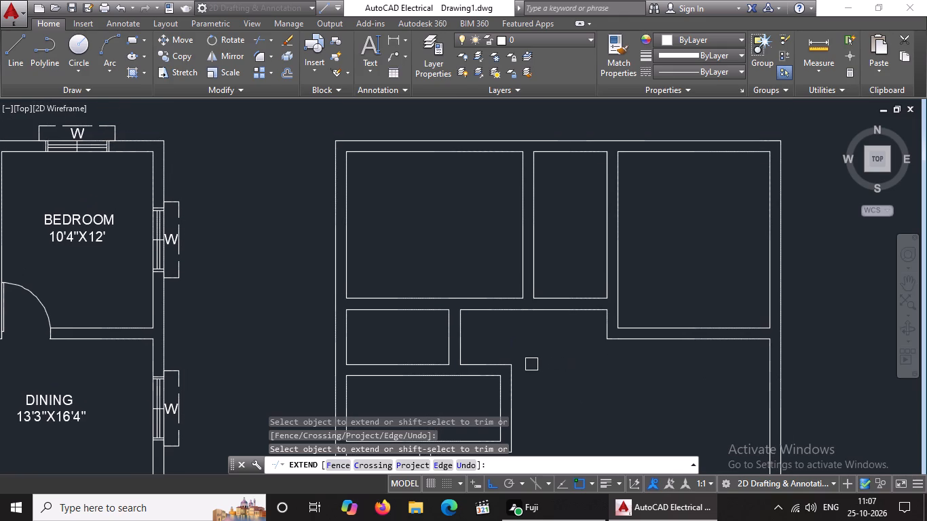
{"action": "key", "text": "Escape"}
Draw the first two sides of a 9" square inside the copied plan's northwest room, running east and then south.
{"action": "key", "text": "l"}
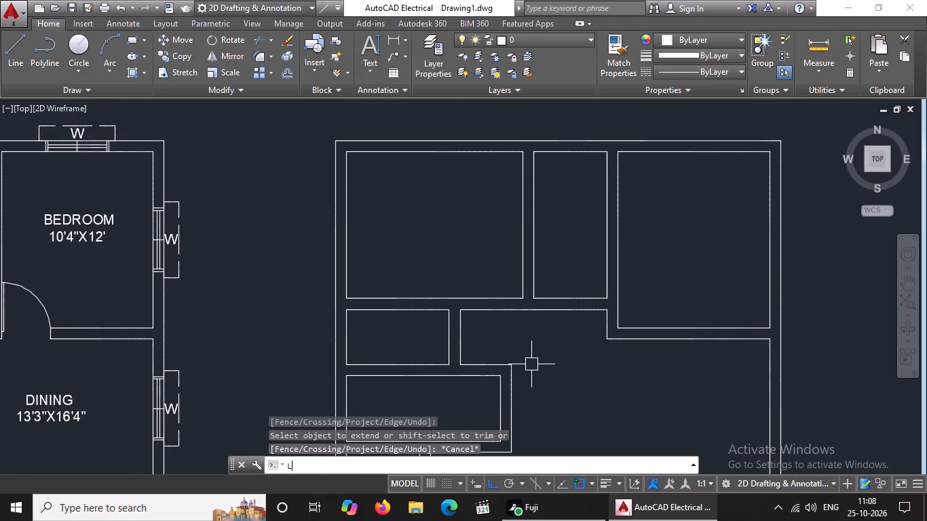
{"action": "key", "text": "Return"}
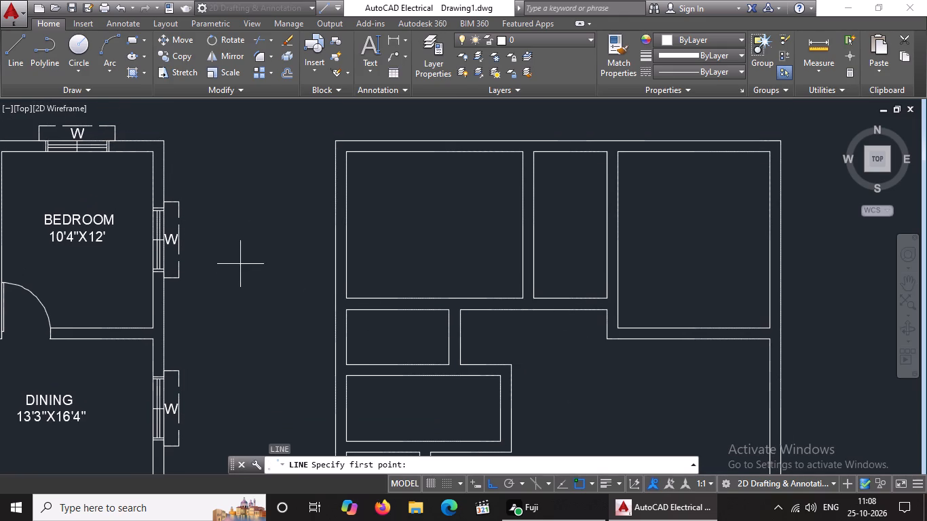
{"action": "left_click_drag", "start_coordinate": [402, 201], "coordinate": [423, 201]}
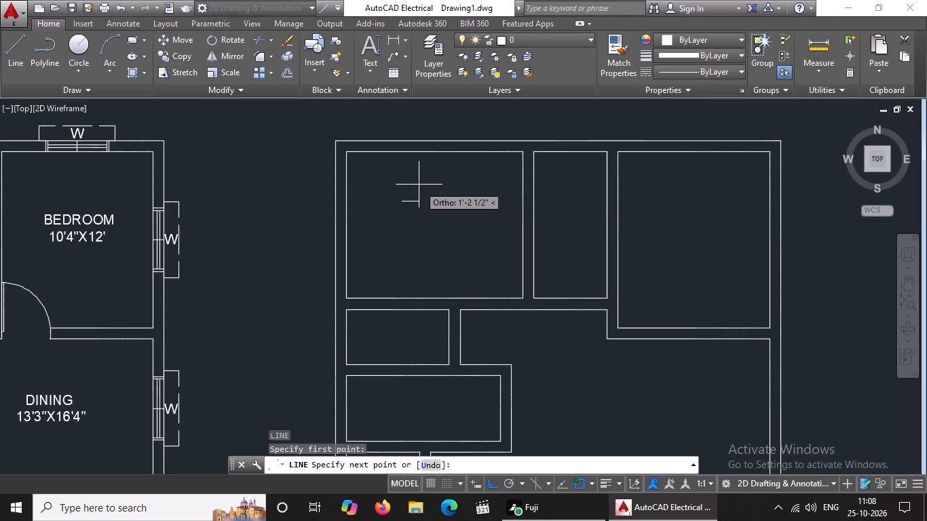
{"action": "type", "text": "9\""}
{"action": "key", "text": "Return"}
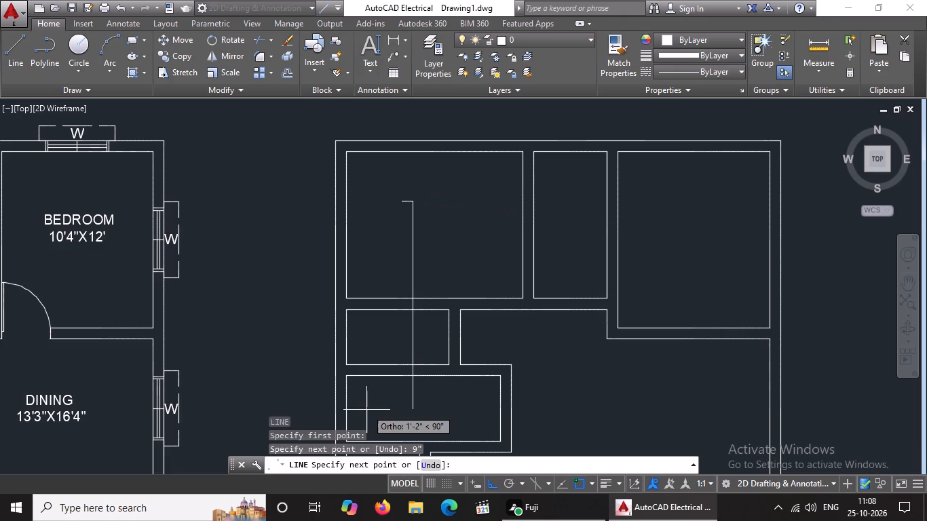
{"action": "key", "text": "9"}
{"action": "key", "text": "shift+quotedbl"}
{"action": "key", "text": "Return"}
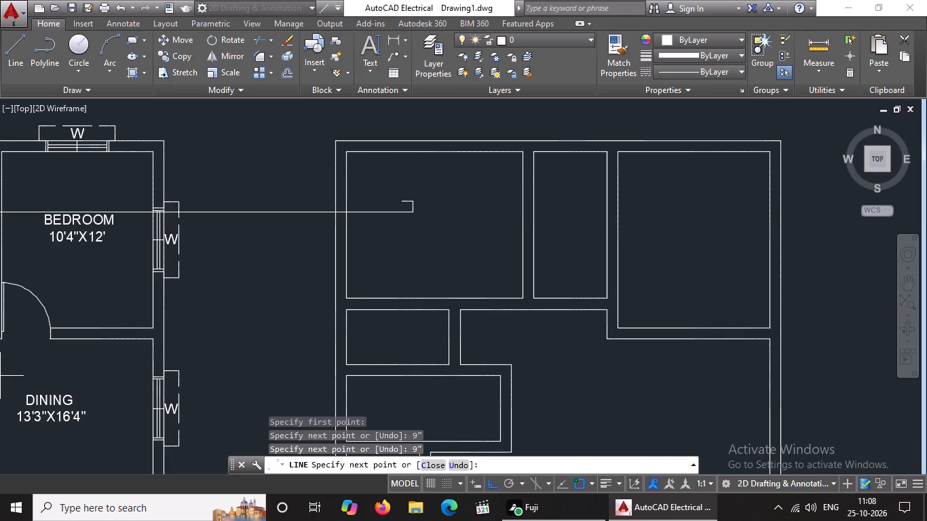
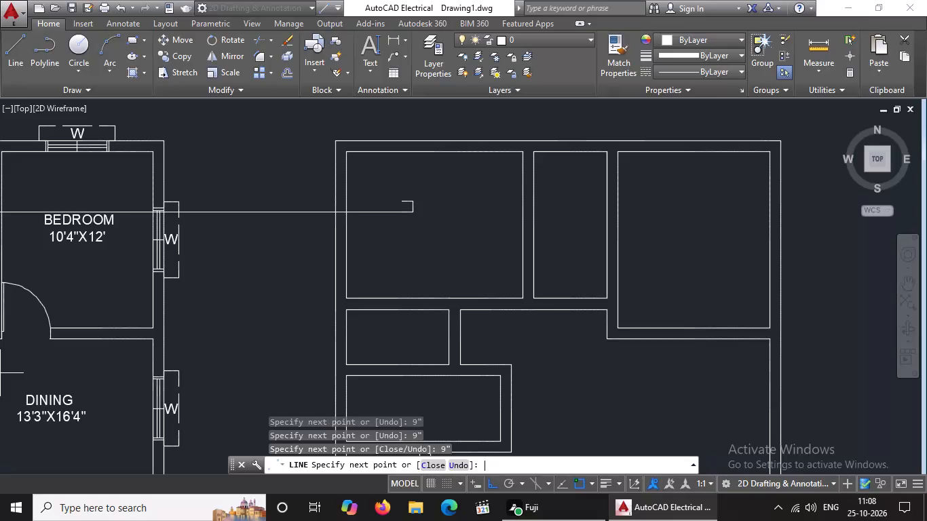
Complete the square in the copied plan's northwest room with its remaining 9" sides and end the line.
{"action": "key", "text": "9"}
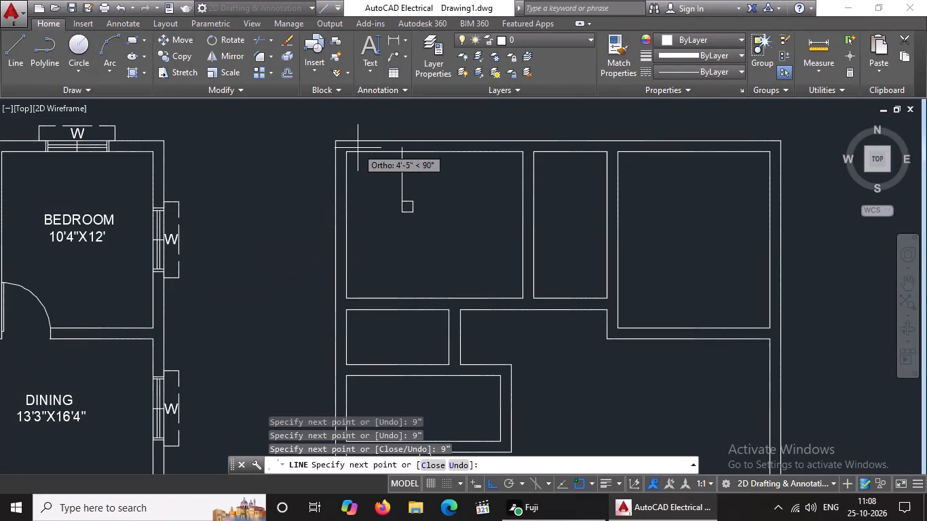
{"action": "key", "text": "shift+quotedbl"}
{"action": "key", "text": "Return"}
{"action": "key", "text": "Return"}
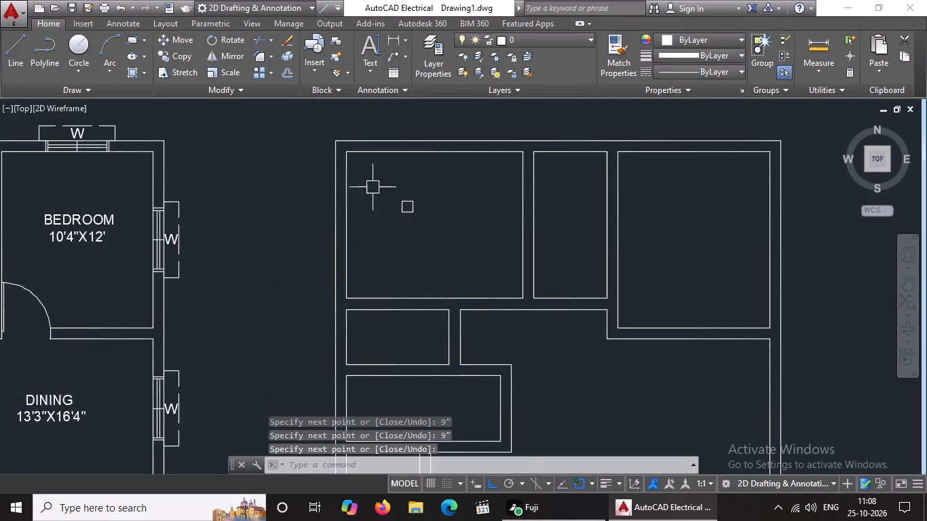
Move the 9" square by its northwest corner onto the outer northwest corner of the copied plan, with Ortho off.
{"action": "left_click_drag", "start_coordinate": [390, 182], "coordinate": [396, 189]}
{"action": "left_click", "coordinate": [440, 229]}
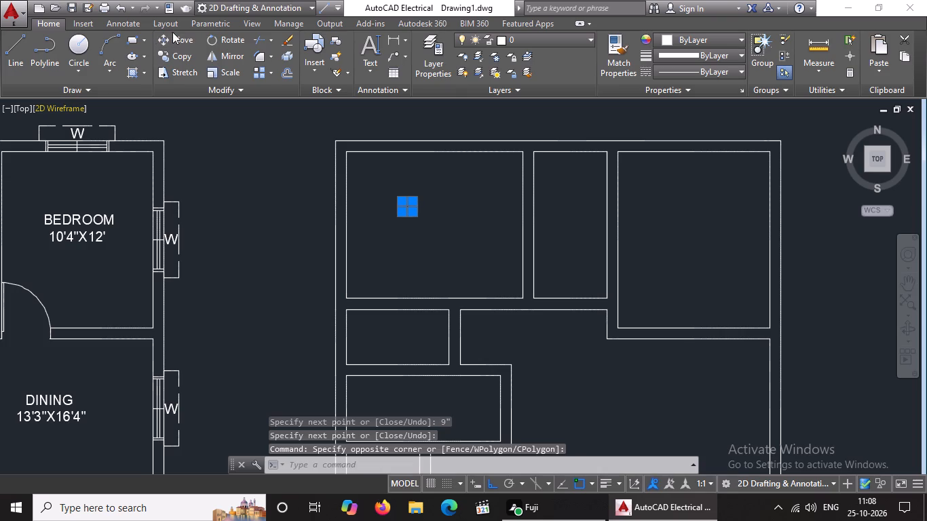
{"action": "left_click", "coordinate": [167, 37]}
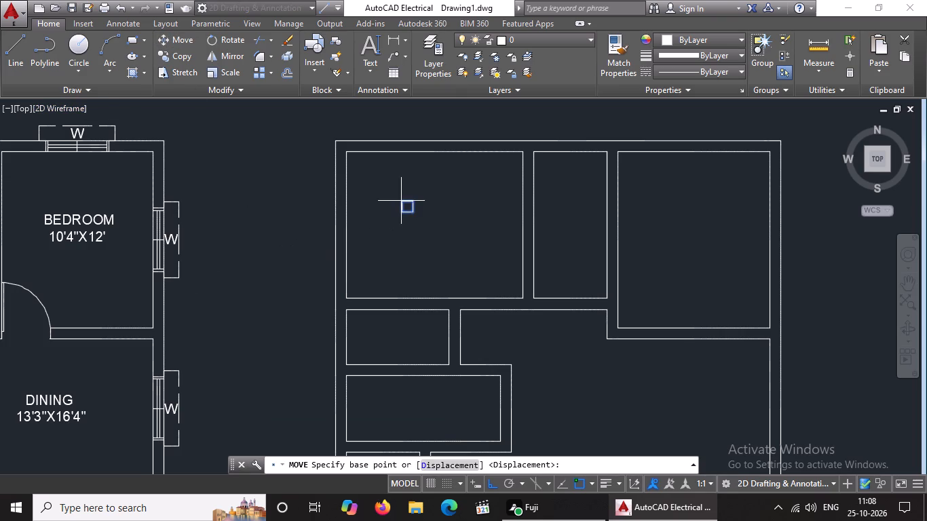
{"action": "left_click", "coordinate": [402, 203]}
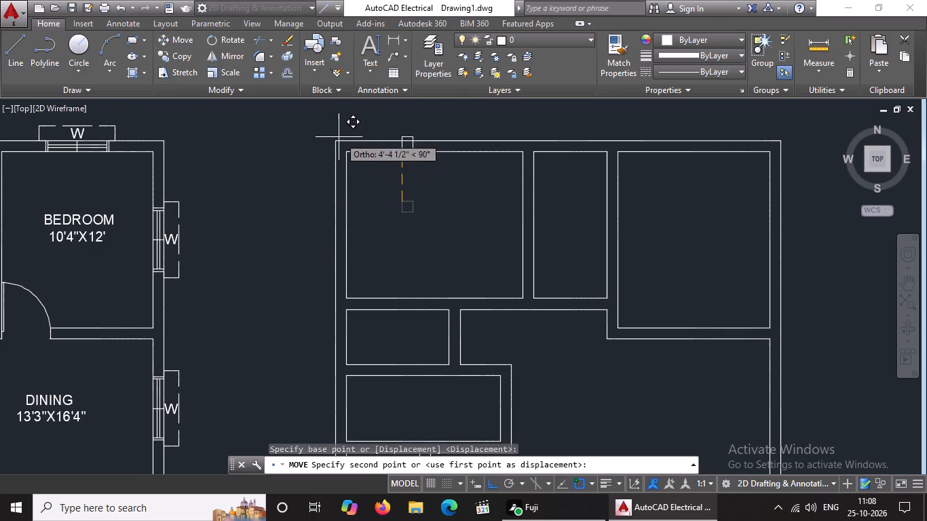
{"action": "left_click", "coordinate": [493, 478]}
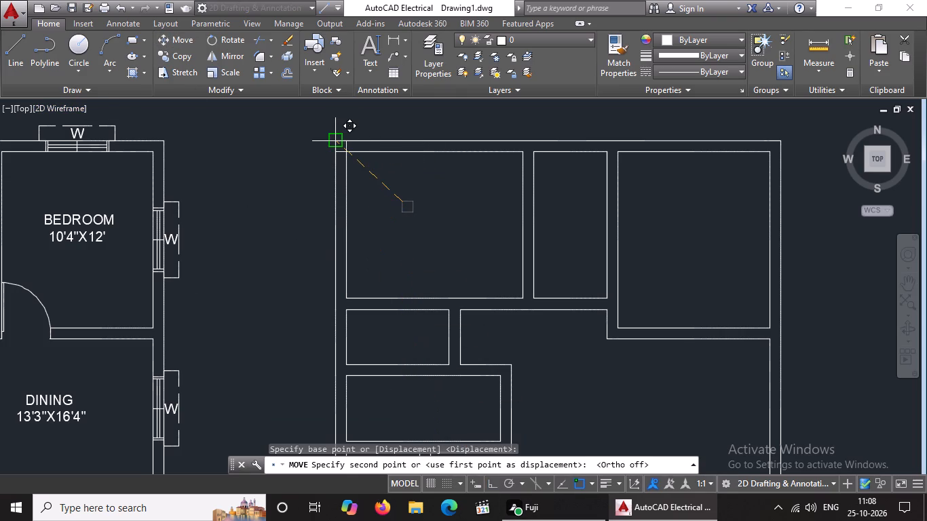
{"action": "left_click", "coordinate": [337, 144]}
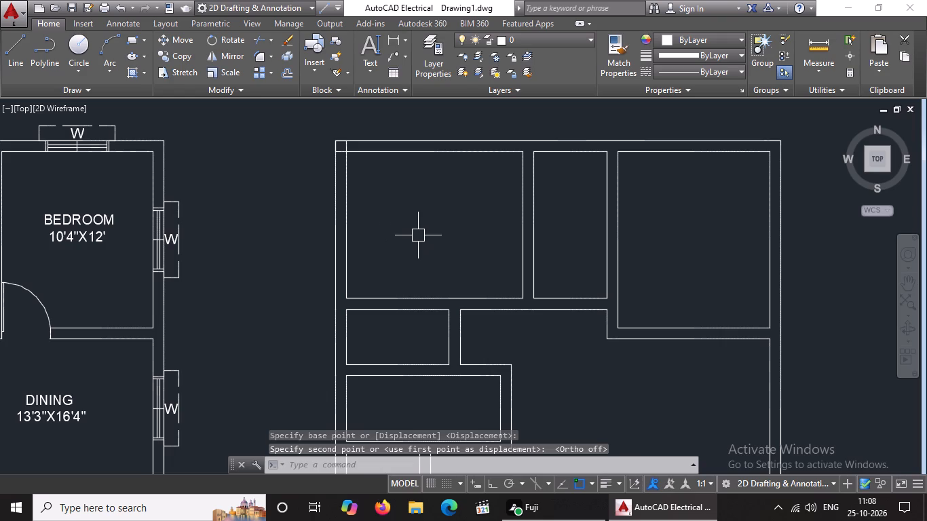
Copy the 9" square from the plan's northwest corner to its outer northeast corner, using the square's northeast corner as base point.
{"action": "scroll", "coordinate": [417, 236], "scroll_direction": "down", "scroll_amount": 3}
{"action": "left_click", "coordinate": [309, 130]}
{"action": "left_click", "coordinate": [365, 170]}
{"action": "left_click", "coordinate": [178, 58]}
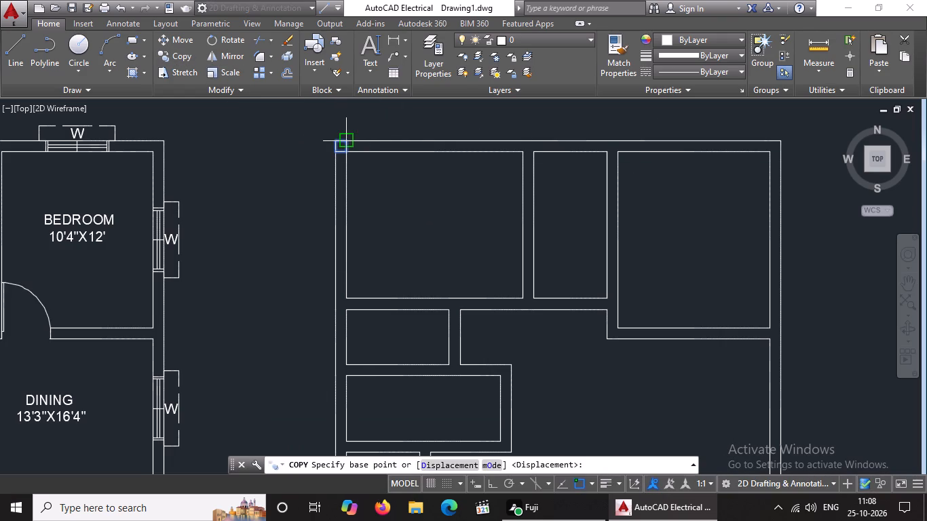
{"action": "left_click_drag", "start_coordinate": [347, 140], "coordinate": [358, 141]}
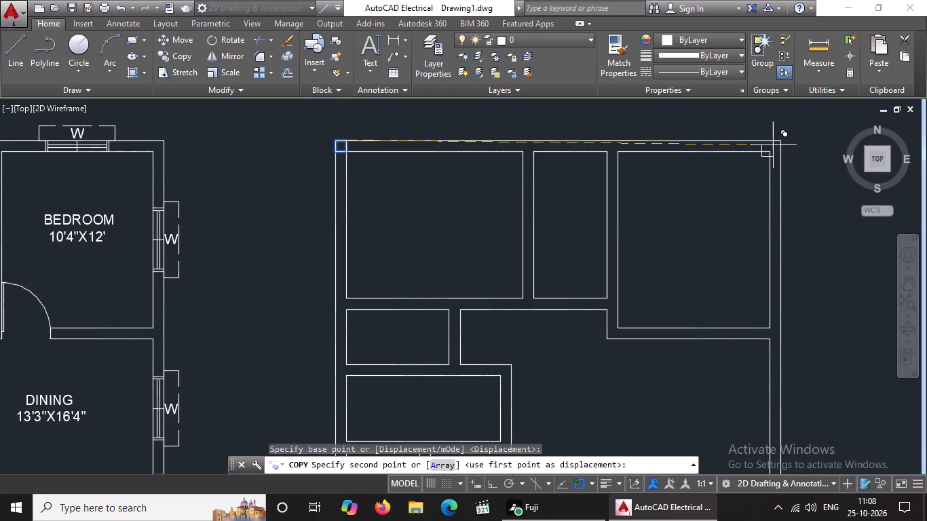
{"action": "left_click", "coordinate": [778, 140]}
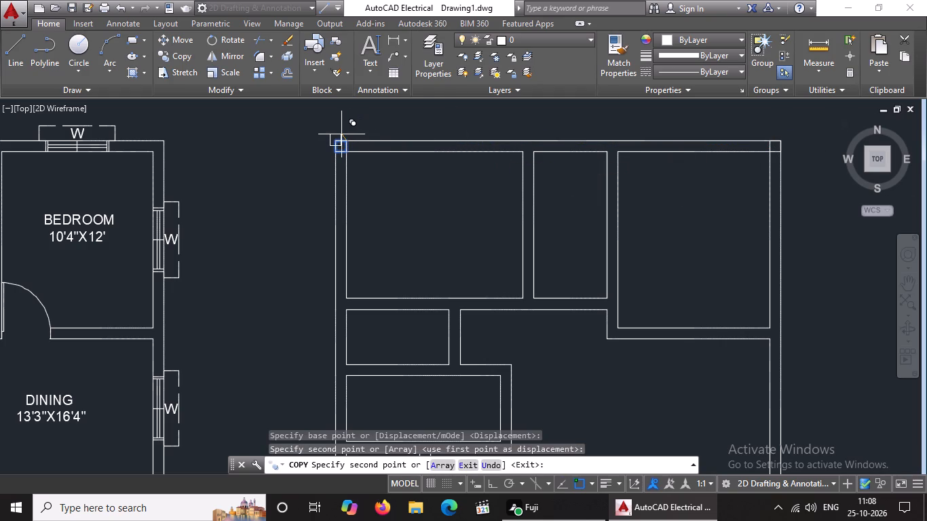
{"action": "key", "text": "Escape"}
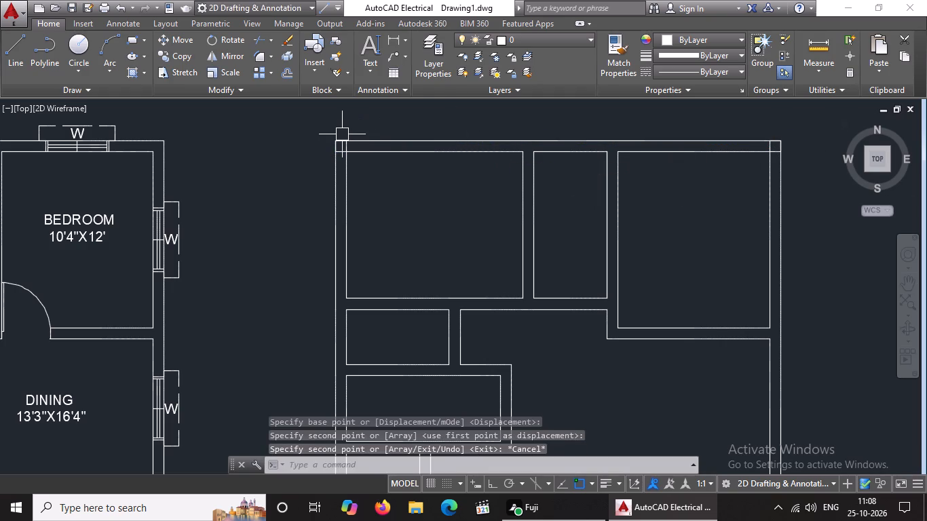
Copy the northwest corner square to the two junctions where the inner partitions meet the north wall.
{"action": "left_click", "coordinate": [305, 120]}
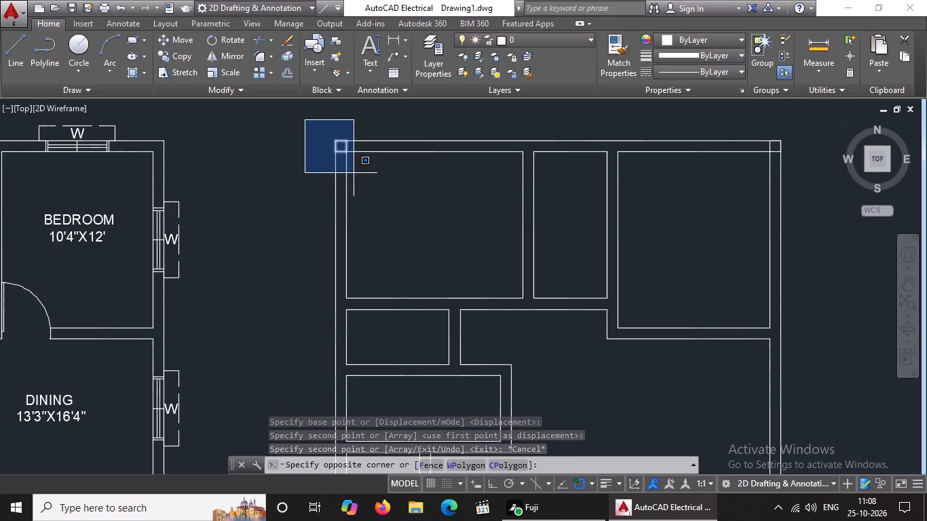
{"action": "left_click", "coordinate": [361, 168]}
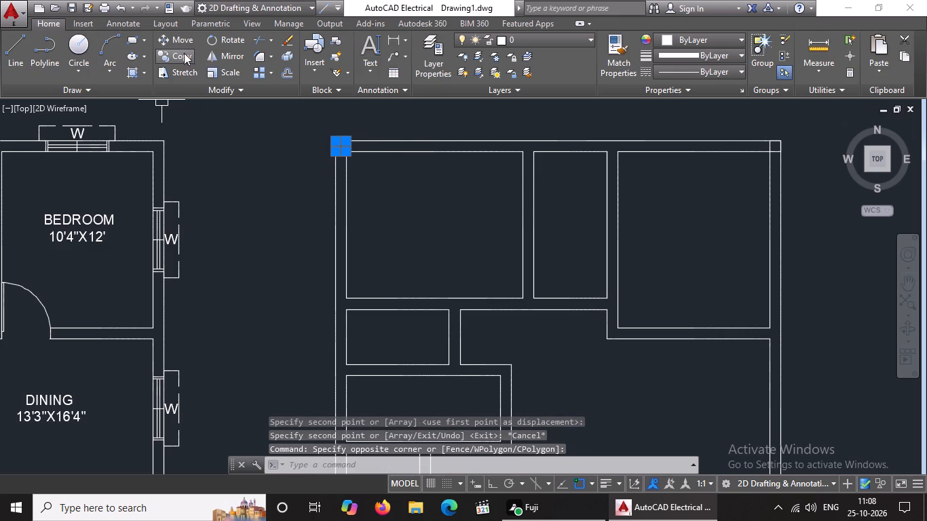
{"action": "left_click", "coordinate": [178, 57]}
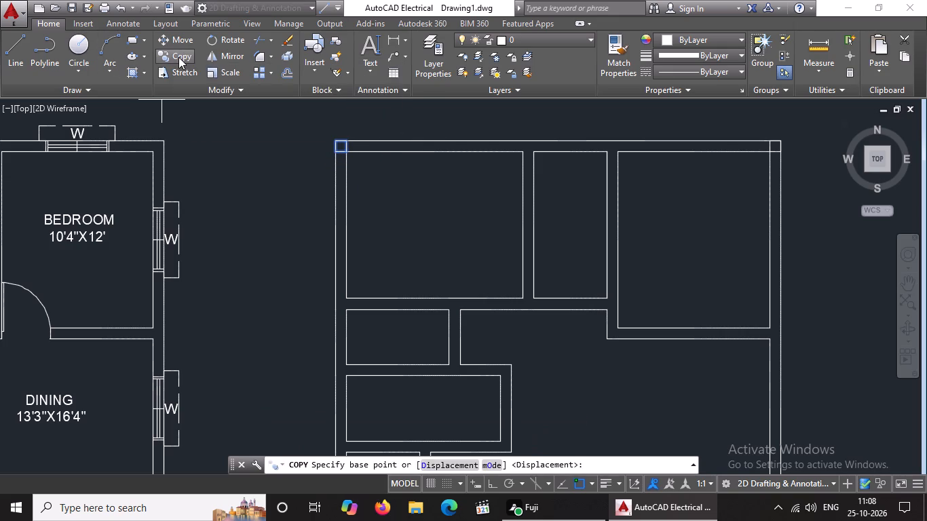
{"action": "left_click", "coordinate": [338, 152]}
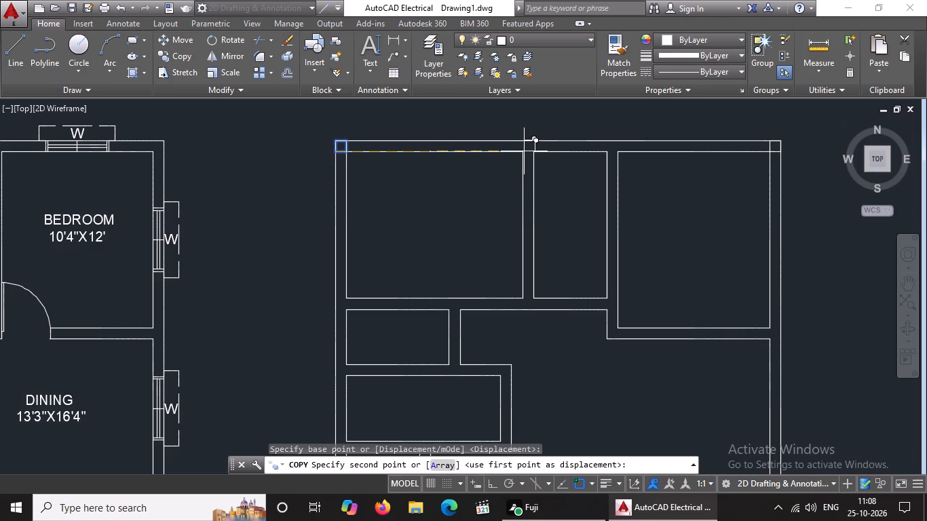
{"action": "left_click", "coordinate": [519, 153]}
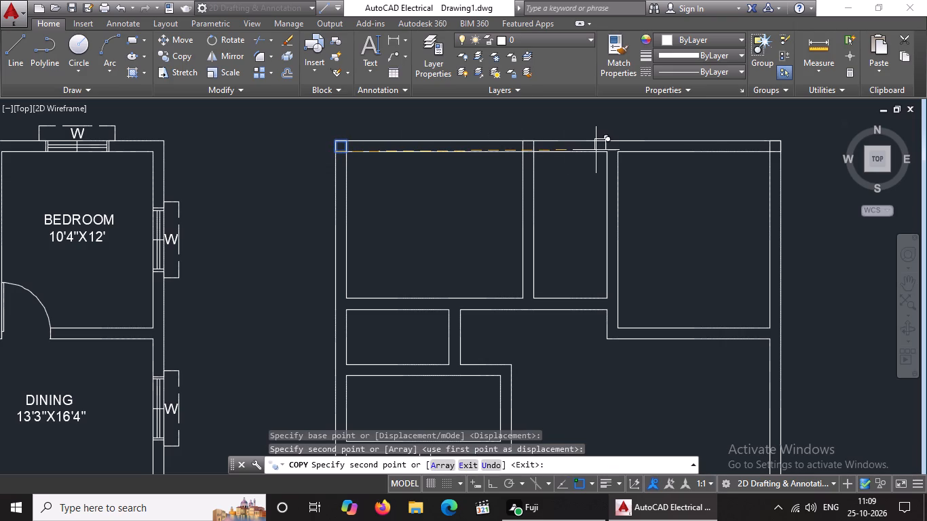
{"action": "left_click", "coordinate": [605, 153]}
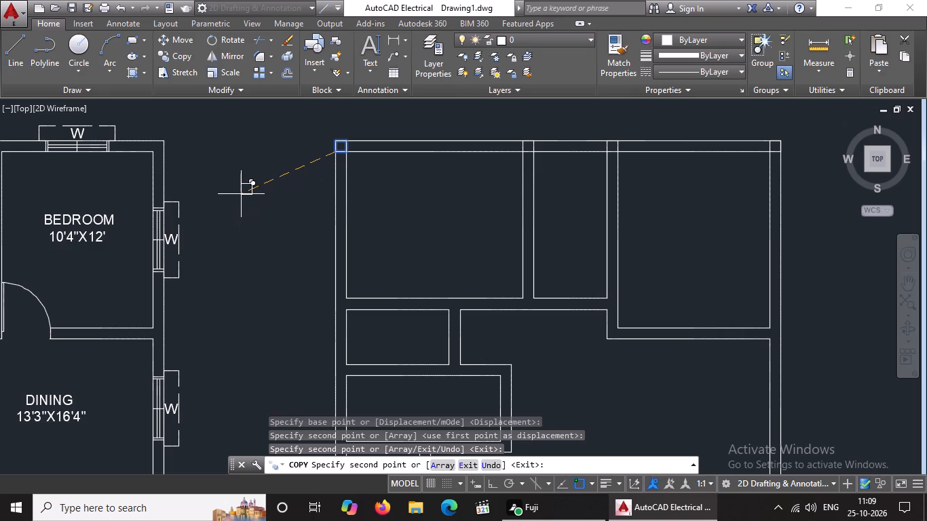
{"action": "key", "text": "Escape"}
{"action": "key", "text": "Escape"}
{"action": "key", "text": "Escape"}
{"action": "key", "text": "Escape"}
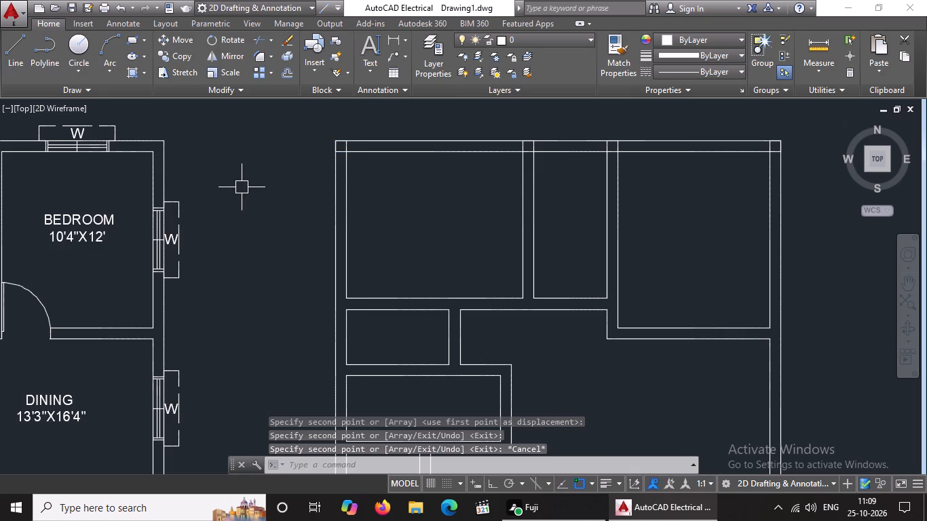
{"action": "key", "text": "Escape"}
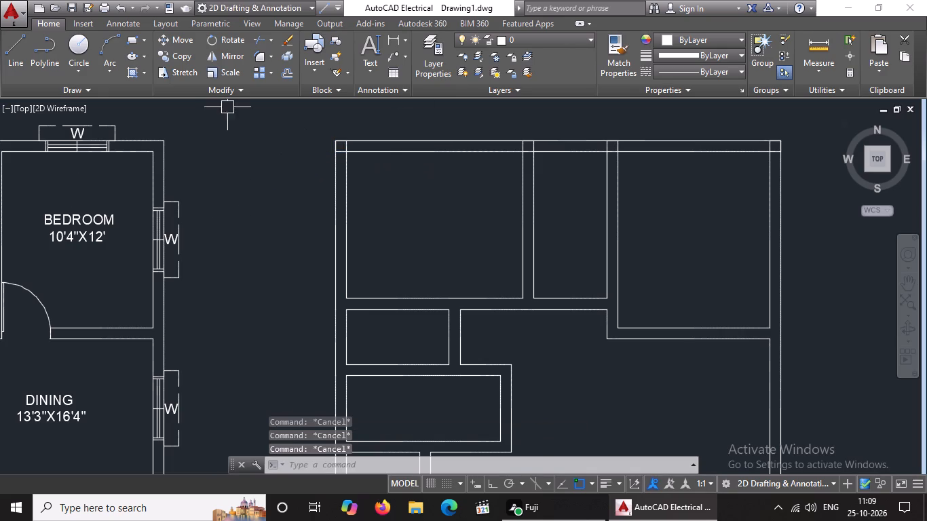
Copy the northwest corner square to the west wall junction below the northwest room and to the next partition junction east of it.
{"action": "left_click_drag", "start_coordinate": [309, 126], "coordinate": [325, 135]}
{"action": "left_click", "coordinate": [381, 173]}
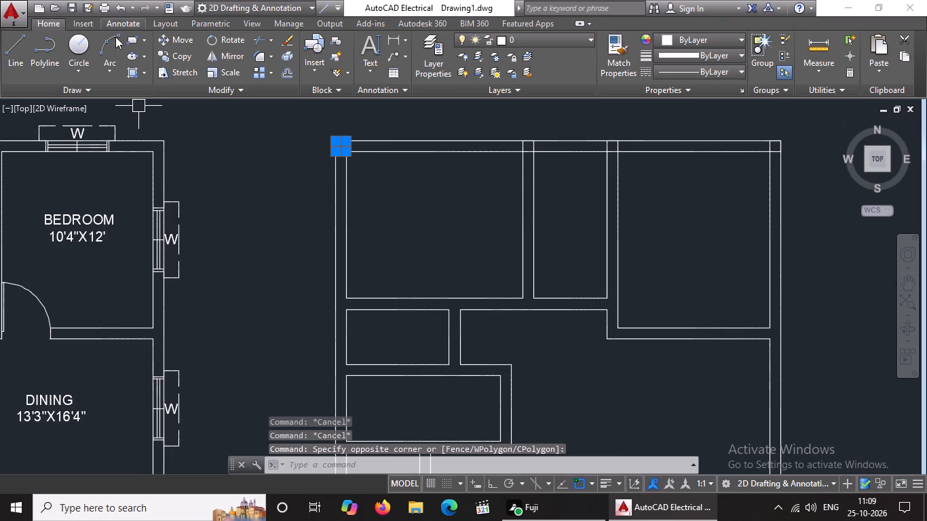
{"action": "left_click", "coordinate": [187, 53]}
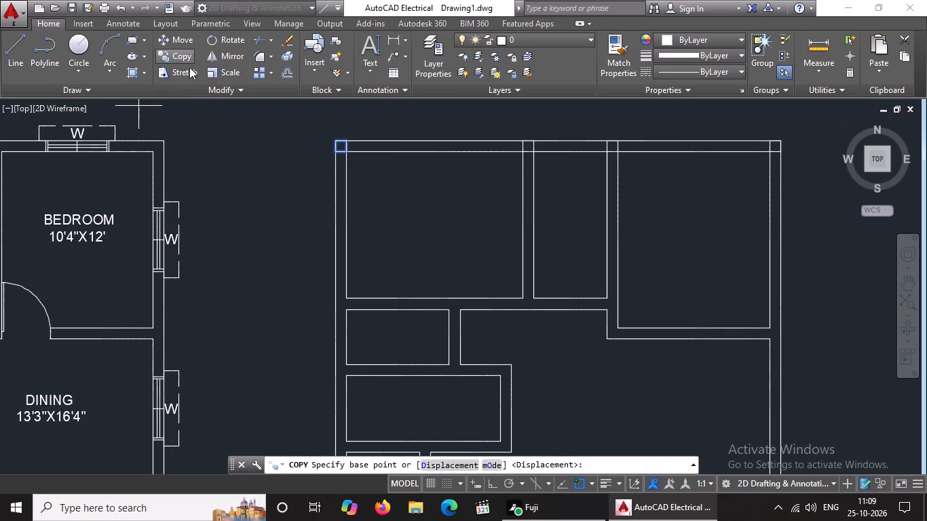
{"action": "left_click", "coordinate": [349, 147]}
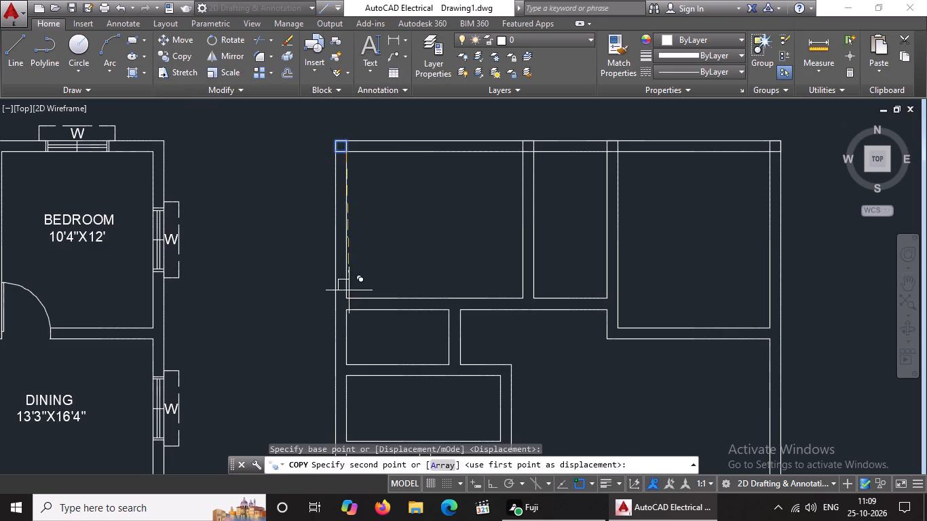
{"action": "left_click", "coordinate": [344, 316]}
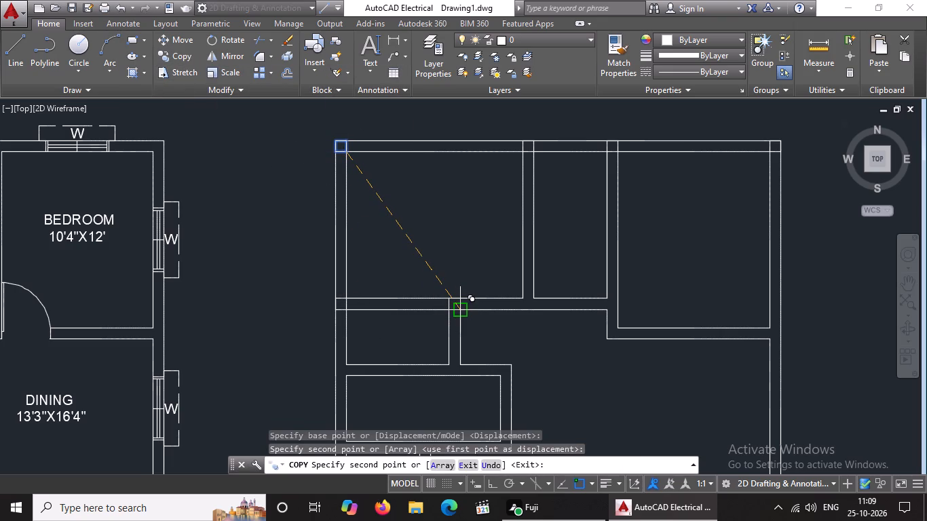
{"action": "left_click", "coordinate": [455, 311]}
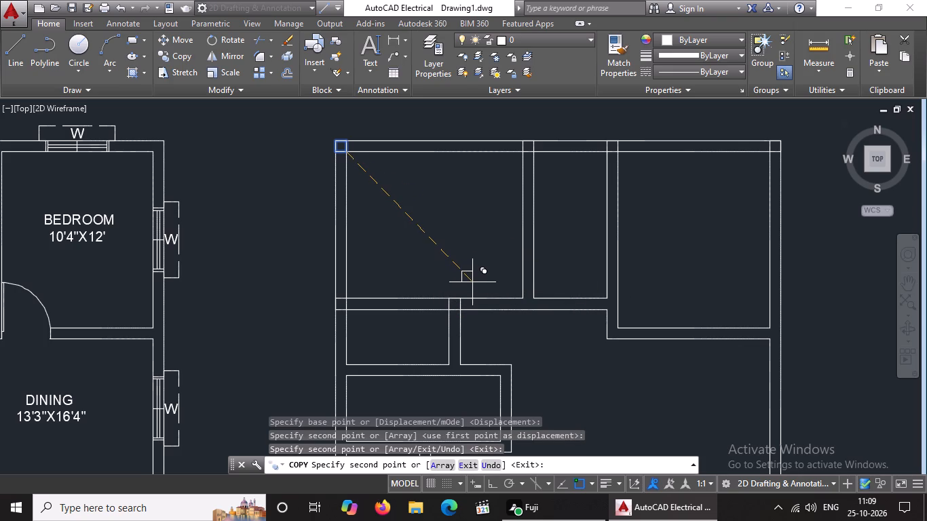
{"action": "key", "text": "Escape"}
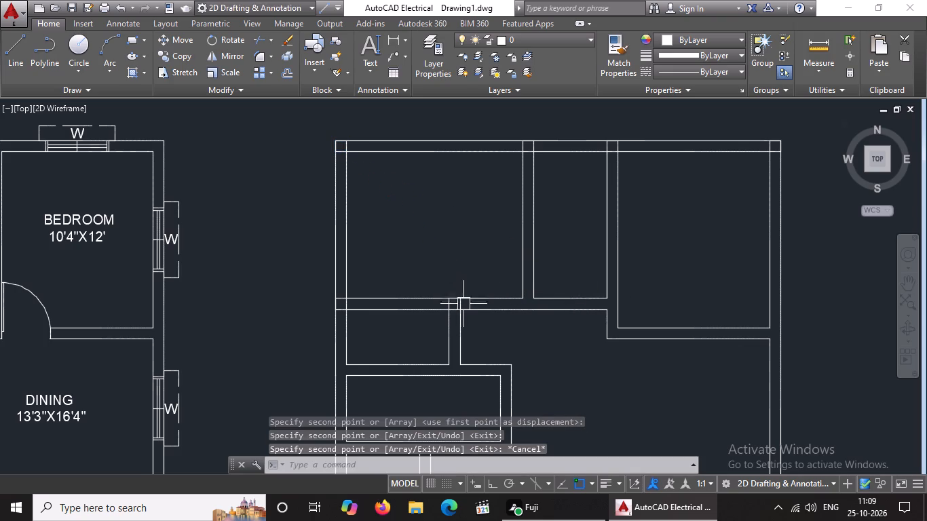
Copy the square at the small west room's northeast corner to the next two junctions east along the same wall.
{"action": "left_click", "coordinate": [431, 275]}
{"action": "left_click", "coordinate": [480, 342]}
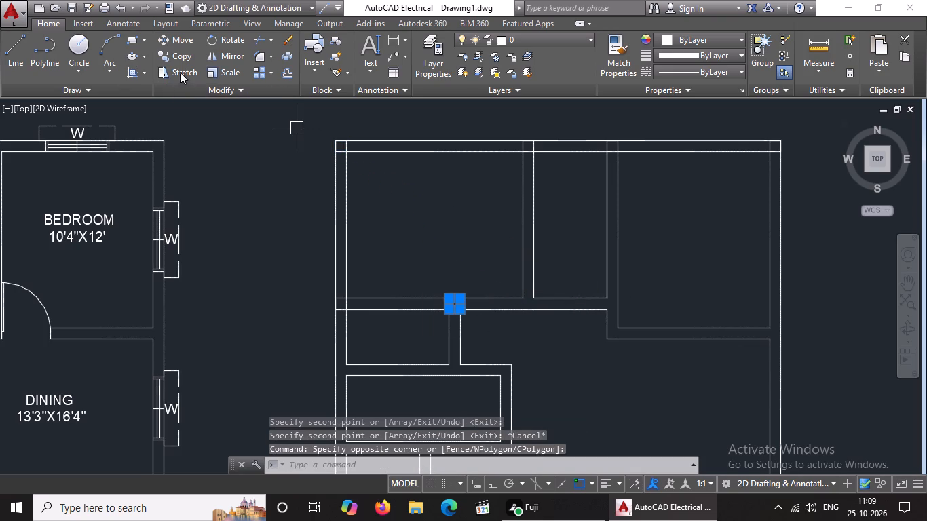
{"action": "left_click_drag", "start_coordinate": [178, 54], "coordinate": [187, 65]}
{"action": "left_click", "coordinate": [174, 52]}
{"action": "left_click_drag", "start_coordinate": [443, 302], "coordinate": [452, 302]}
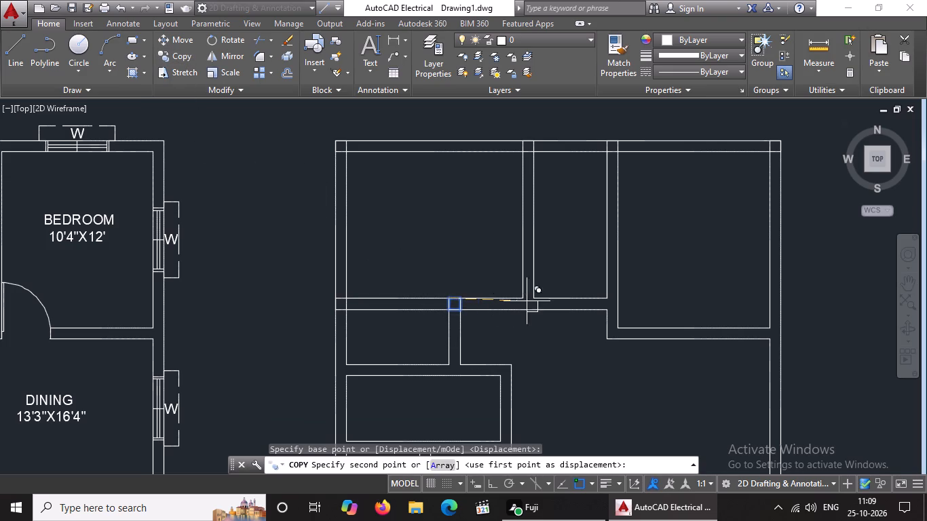
{"action": "left_click", "coordinate": [526, 294]}
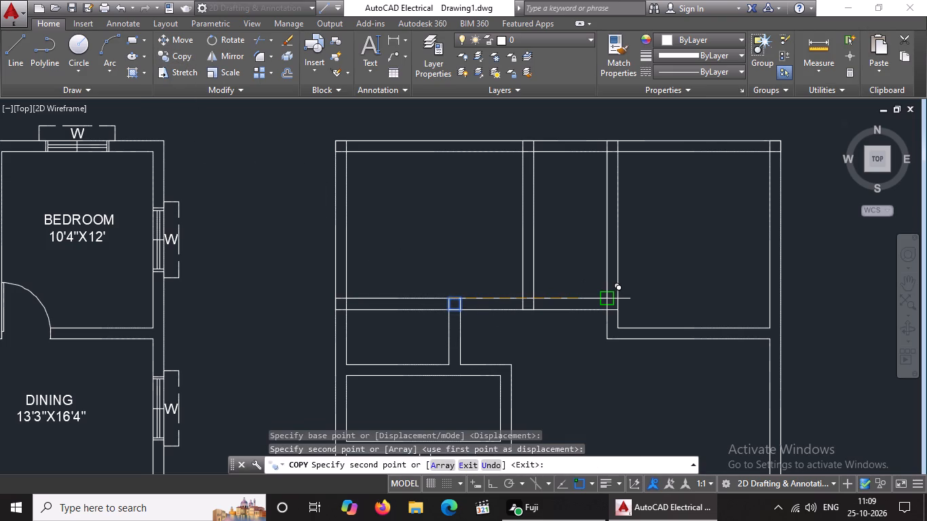
{"action": "left_click", "coordinate": [607, 305]}
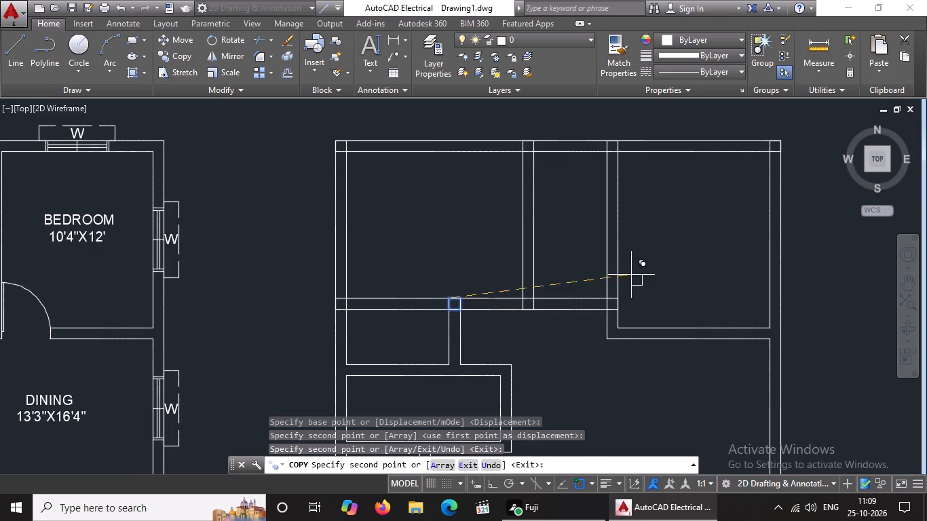
{"action": "key", "text": "Escape"}
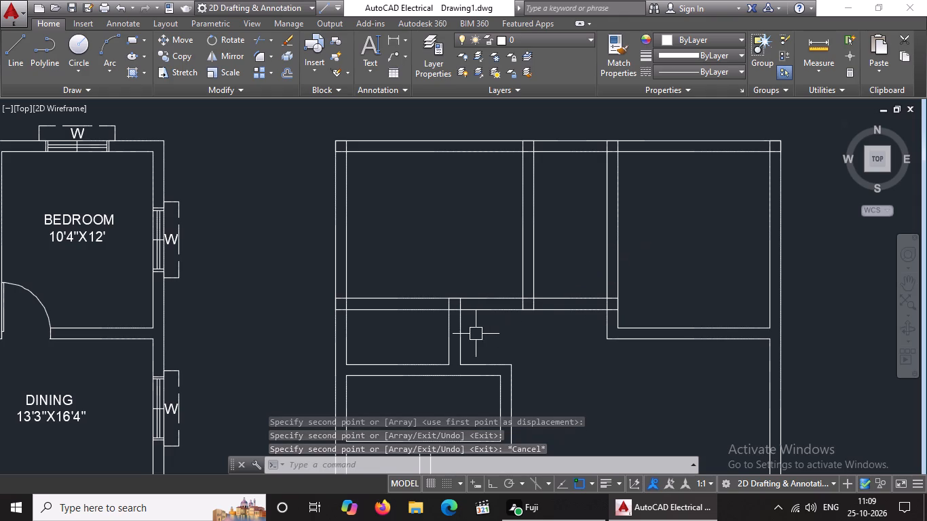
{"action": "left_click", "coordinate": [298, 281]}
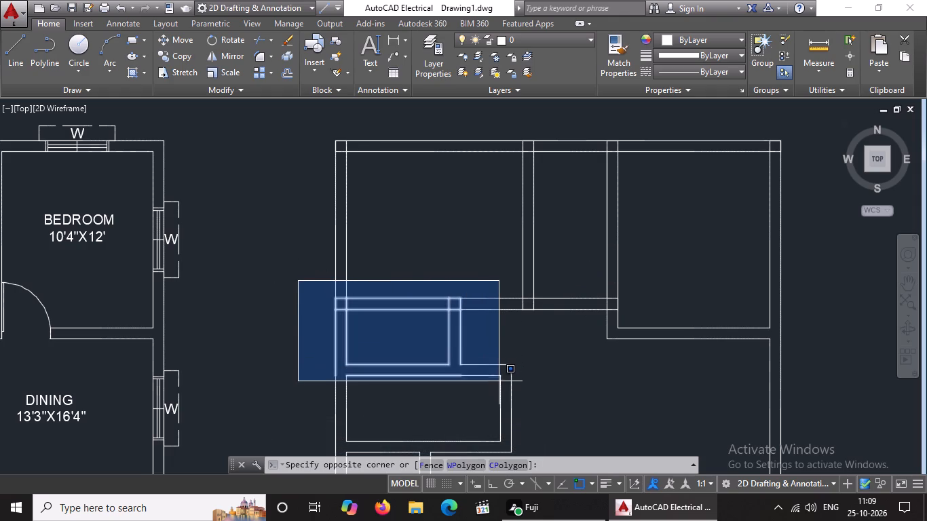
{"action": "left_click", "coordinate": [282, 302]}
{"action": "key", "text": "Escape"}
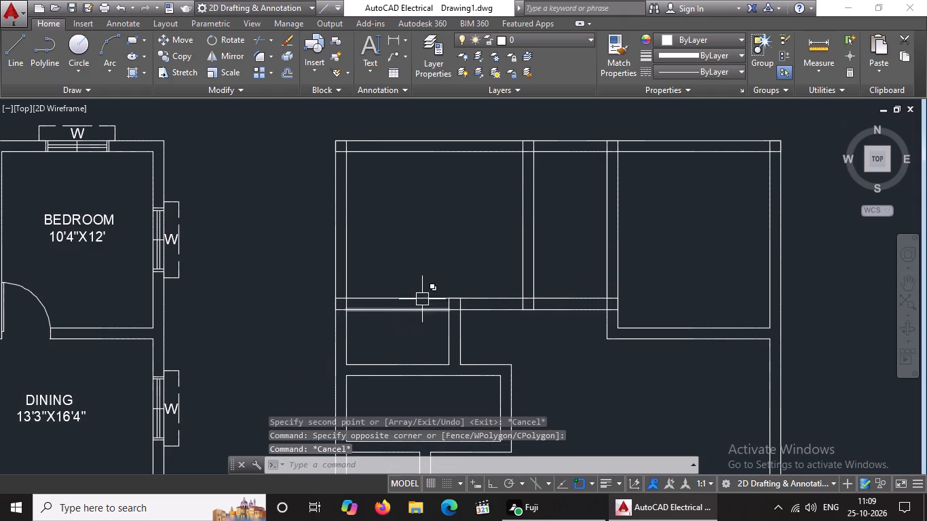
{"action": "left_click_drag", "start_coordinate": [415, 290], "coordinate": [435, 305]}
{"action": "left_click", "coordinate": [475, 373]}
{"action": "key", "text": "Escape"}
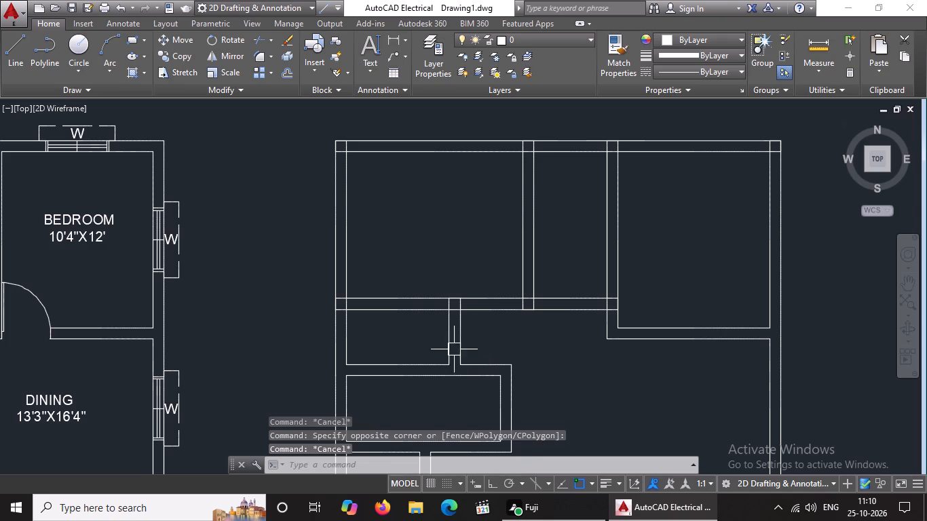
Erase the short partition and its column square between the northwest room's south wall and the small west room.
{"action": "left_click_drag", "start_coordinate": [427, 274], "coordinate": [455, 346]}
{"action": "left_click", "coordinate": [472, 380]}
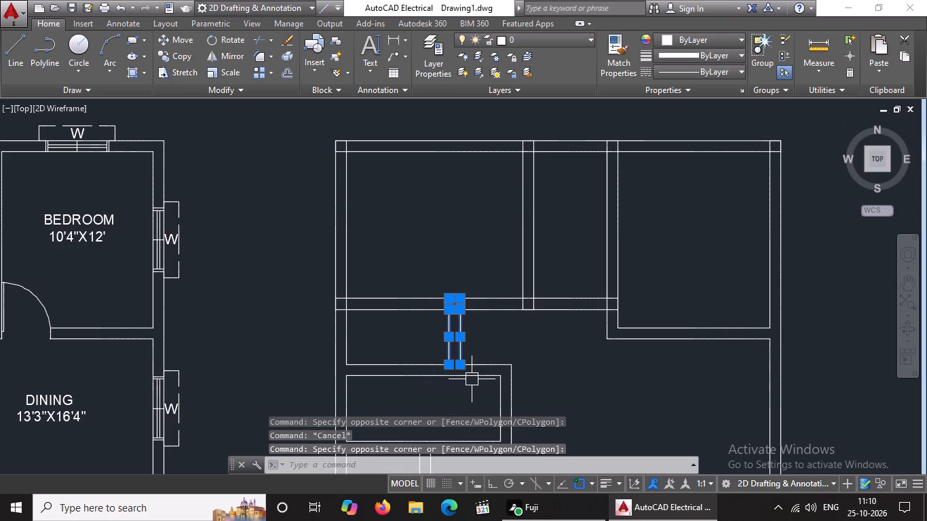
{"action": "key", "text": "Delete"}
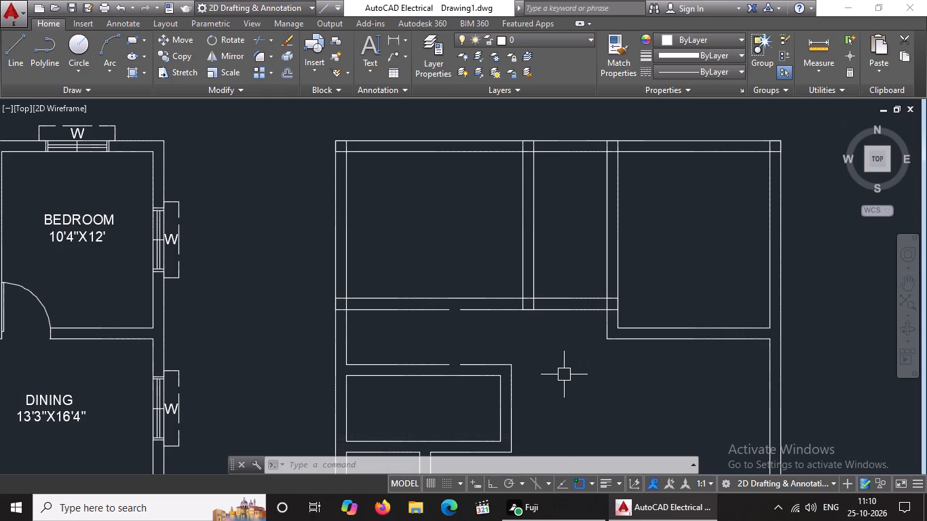
Examine the copied wall plan with its column squares against the original floor plan.
{"action": "scroll", "coordinate": [548, 303], "scroll_direction": "down", "scroll_amount": 4}
{"action": "scroll", "coordinate": [611, 213], "scroll_direction": "up", "scroll_amount": 1}
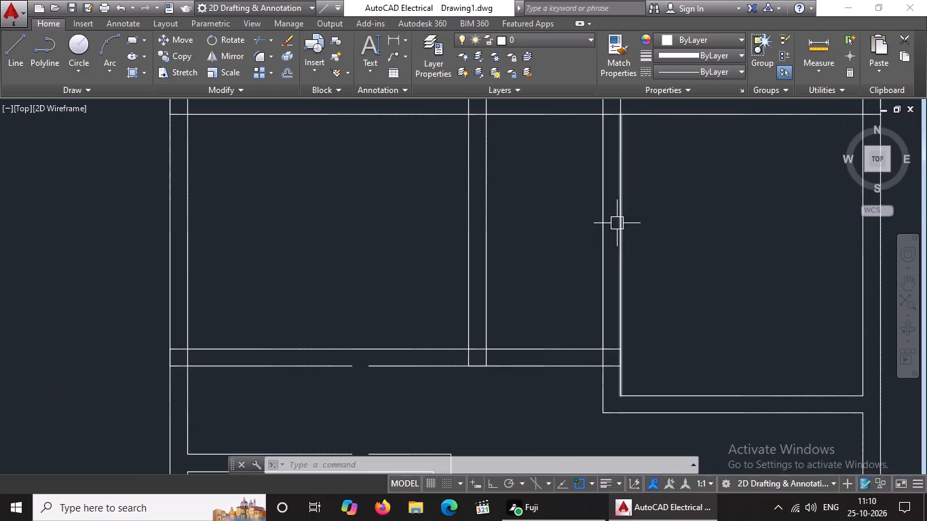
{"action": "scroll", "coordinate": [619, 231], "scroll_direction": "down", "scroll_amount": 11}
{"action": "scroll", "coordinate": [645, 297], "scroll_direction": "down", "scroll_amount": 2}
{"action": "middle_click_drag", "start_coordinate": [645, 298], "coordinate": [599, 173]}
{"action": "scroll", "coordinate": [620, 186], "scroll_direction": "down", "scroll_amount": 3}
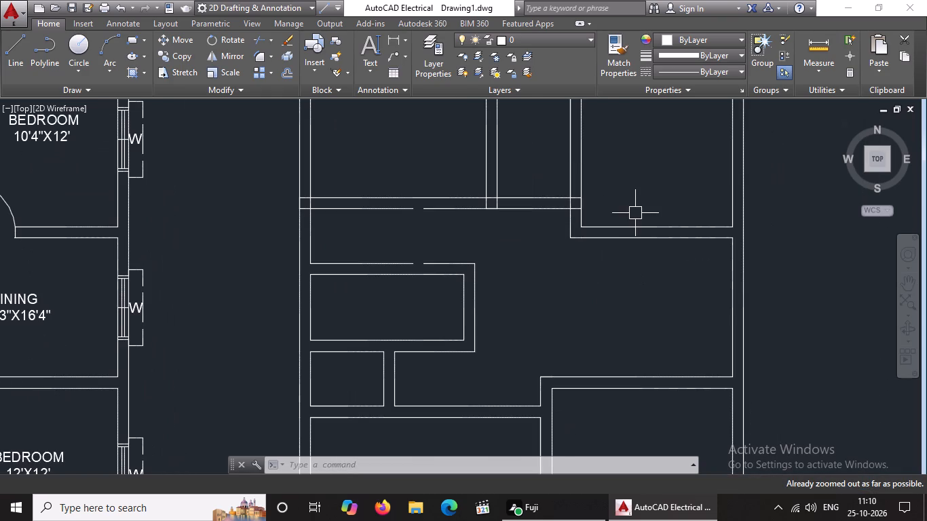
{"action": "scroll", "coordinate": [635, 213], "scroll_direction": "down", "scroll_amount": 6}
{"action": "middle_click_drag", "start_coordinate": [639, 221], "coordinate": [638, 232]}
{"action": "key", "text": "Escape"}
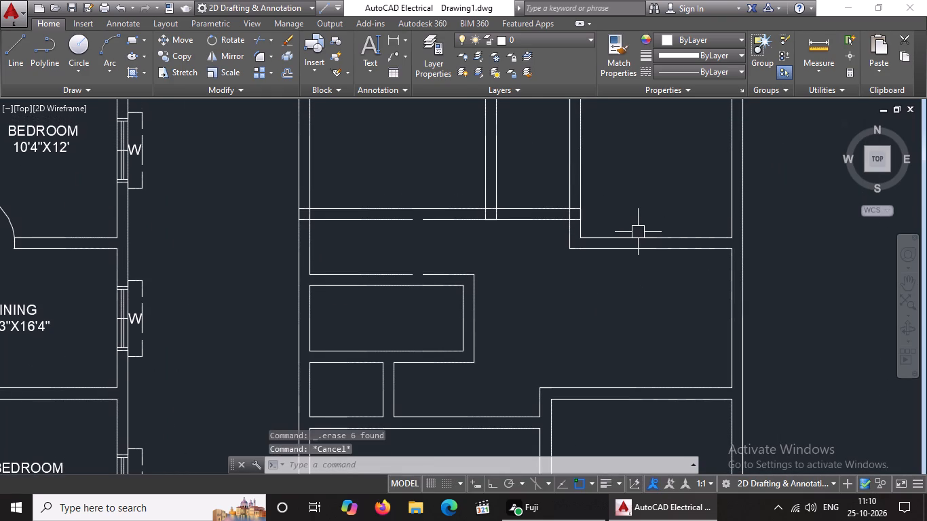
{"action": "key", "text": "Escape"}
{"action": "type", "text": "Z A"}
{"action": "key", "text": "space"}
{"action": "scroll", "coordinate": [636, 256], "scroll_direction": "down", "scroll_amount": 2}
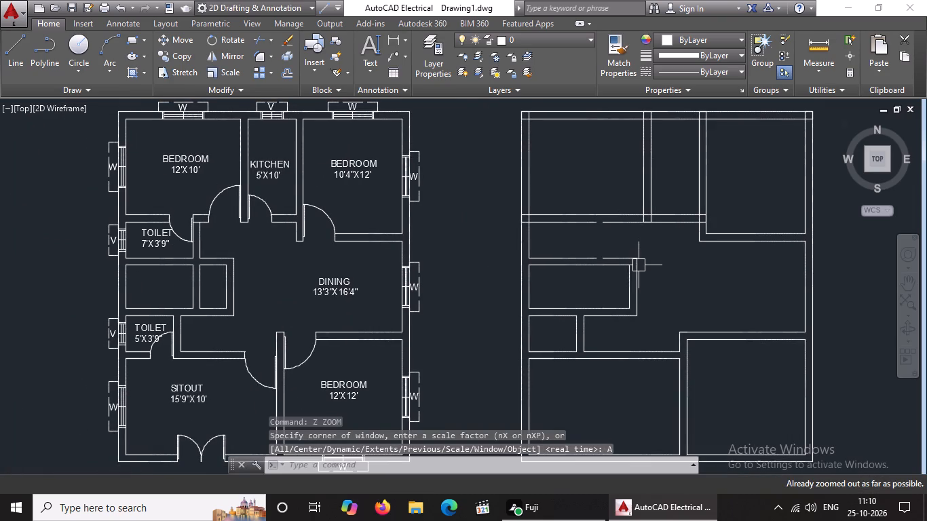
{"action": "scroll", "coordinate": [639, 265], "scroll_direction": "down", "scroll_amount": 2}
{"action": "middle_click_drag", "start_coordinate": [639, 267], "coordinate": [563, 193]}
{"action": "middle_click_drag", "start_coordinate": [565, 199], "coordinate": [575, 380]}
{"action": "scroll", "coordinate": [575, 380], "scroll_direction": "up", "scroll_amount": 1}
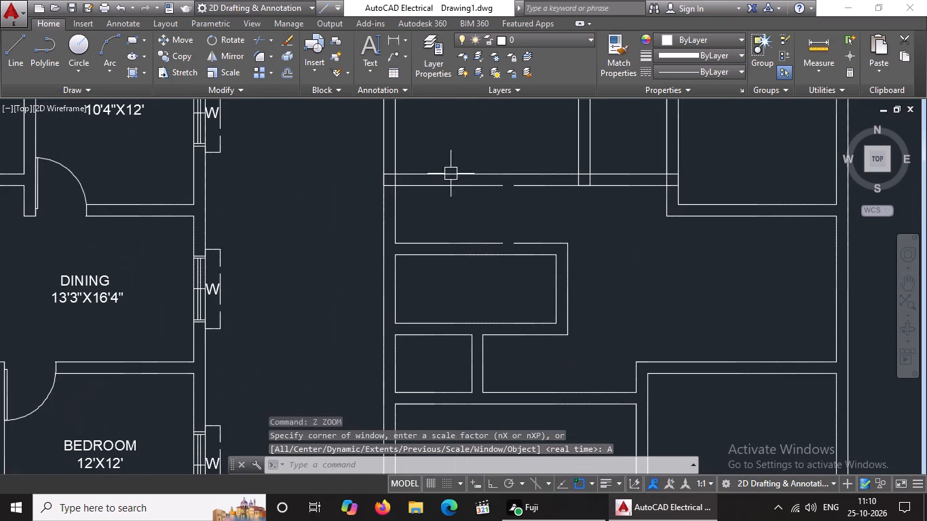
{"action": "scroll", "coordinate": [529, 214], "scroll_direction": "down", "scroll_amount": 4}
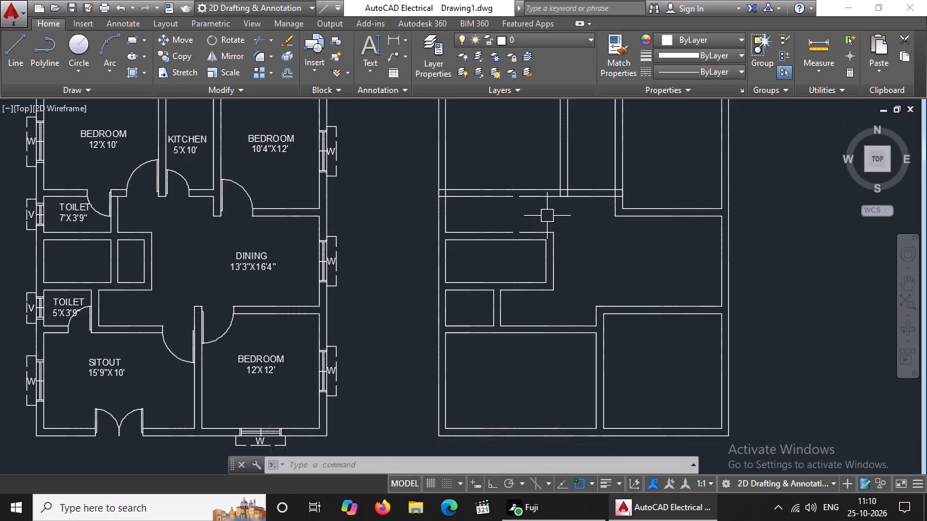
{"action": "middle_click_drag", "start_coordinate": [549, 218], "coordinate": [564, 288]}
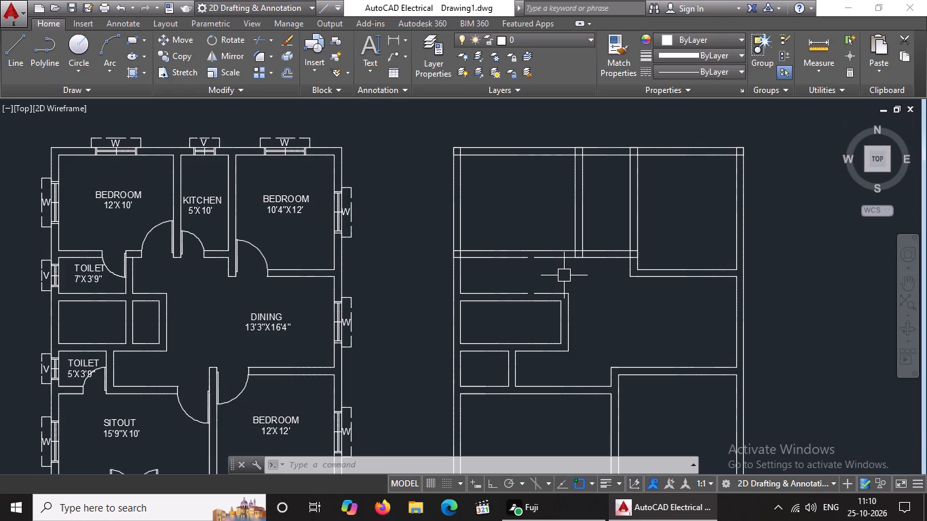
Erase the southern rooms and the outer east wall line of the copied wall plan.
{"action": "left_click", "coordinate": [441, 130]}
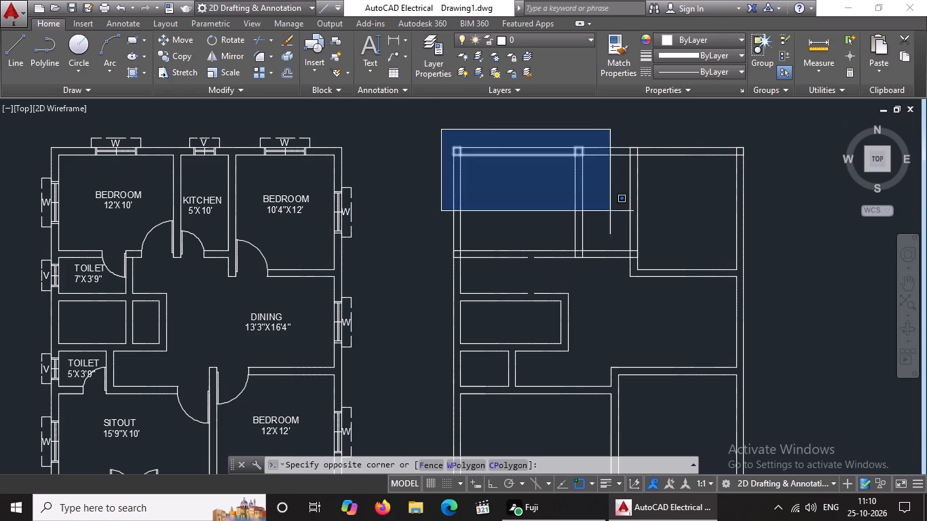
{"action": "scroll", "coordinate": [614, 215], "scroll_direction": "down", "scroll_amount": 4}
{"action": "middle_click_drag", "start_coordinate": [701, 293], "coordinate": [665, 198]}
{"action": "scroll", "coordinate": [665, 198], "scroll_direction": "up", "scroll_amount": 1}
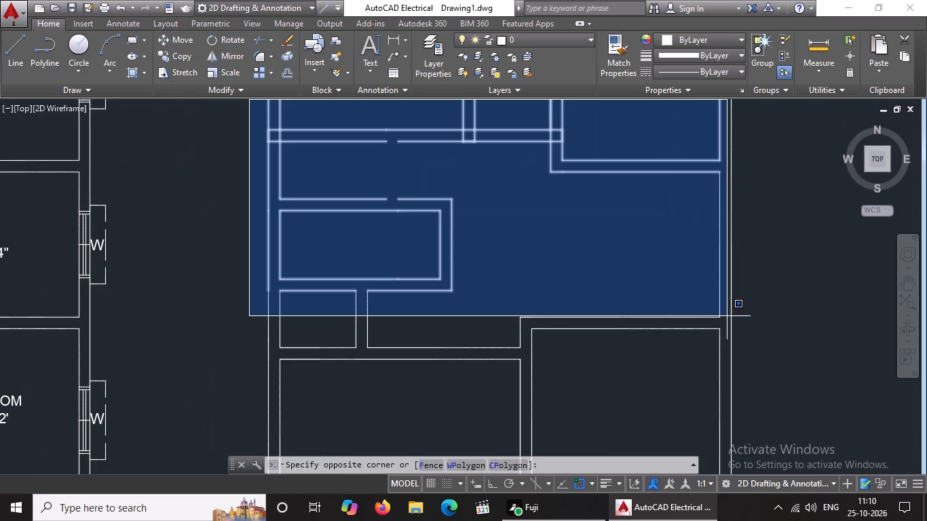
{"action": "middle_click_drag", "start_coordinate": [718, 305], "coordinate": [742, 391]}
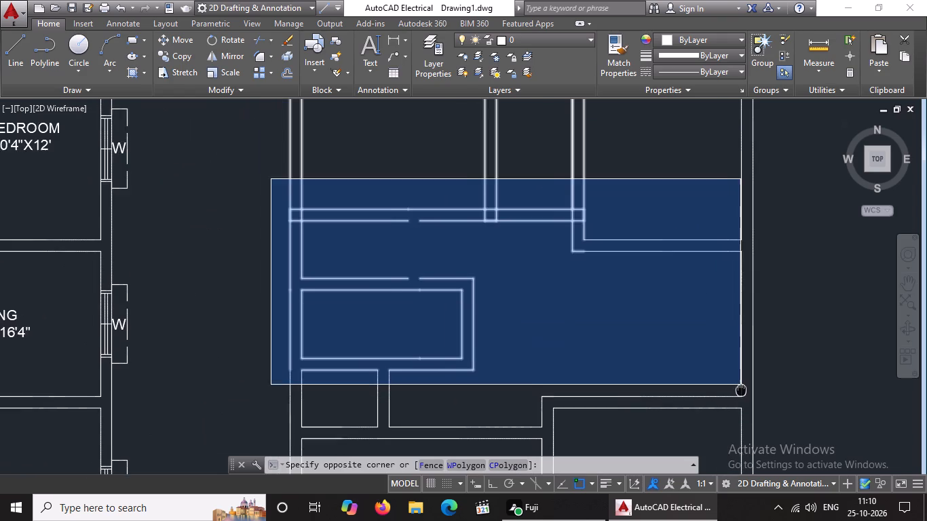
{"action": "middle_click_drag", "start_coordinate": [742, 391], "coordinate": [724, 309]}
{"action": "scroll", "coordinate": [804, 360], "scroll_direction": "down", "scroll_amount": 3}
{"action": "scroll", "coordinate": [812, 419], "scroll_direction": "down", "scroll_amount": 1}
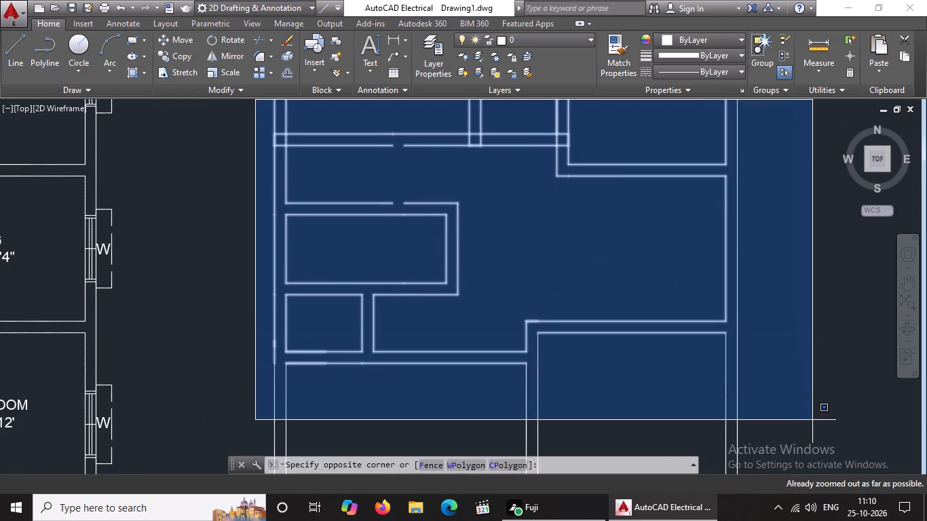
{"action": "scroll", "coordinate": [812, 420], "scroll_direction": "down", "scroll_amount": 2}
{"action": "middle_click_drag", "start_coordinate": [813, 419], "coordinate": [801, 360]}
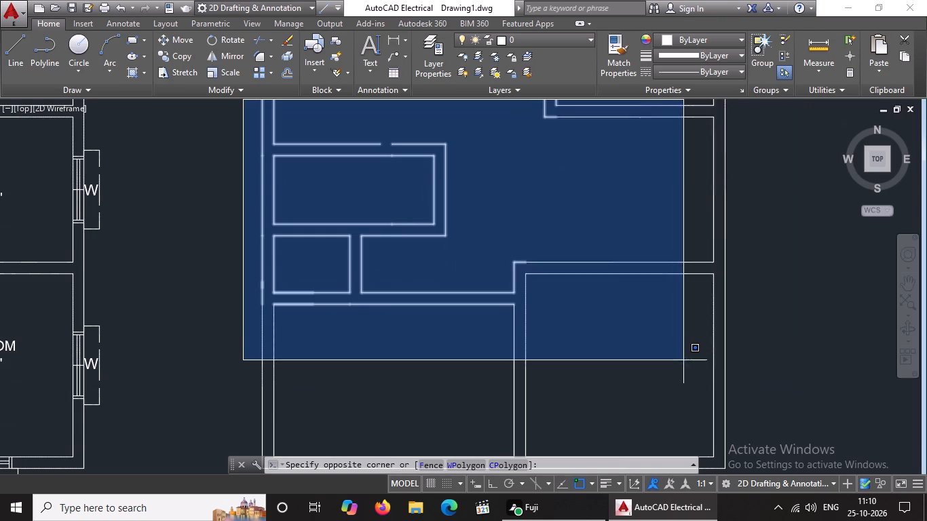
{"action": "middle_click_drag", "start_coordinate": [754, 398], "coordinate": [741, 337]}
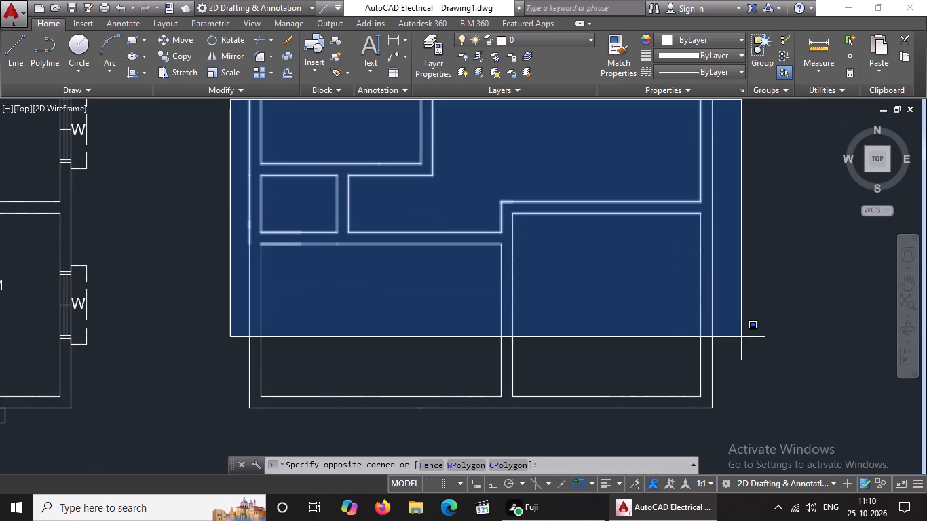
{"action": "left_click", "coordinate": [746, 420]}
{"action": "key", "text": "Delete"}
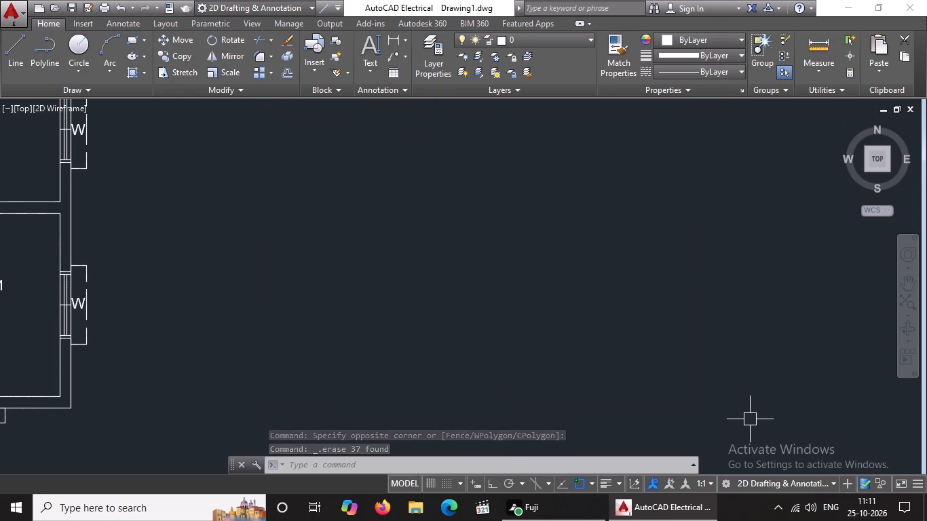
Erase the remaining northern walls and column squares of the copied plan.
{"action": "scroll", "coordinate": [751, 419], "scroll_direction": "down", "scroll_amount": 8}
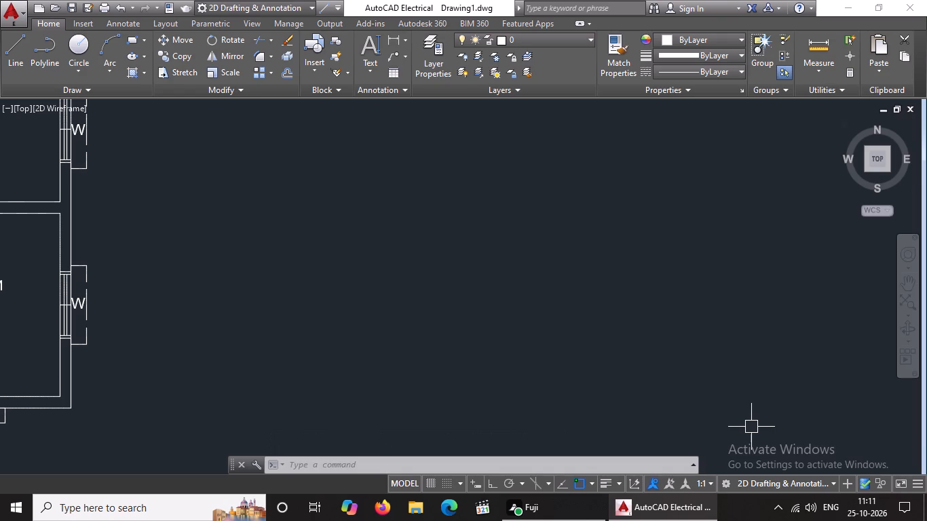
{"action": "middle_click_drag", "start_coordinate": [586, 364], "coordinate": [584, 396]}
{"action": "key", "text": "Escape"}
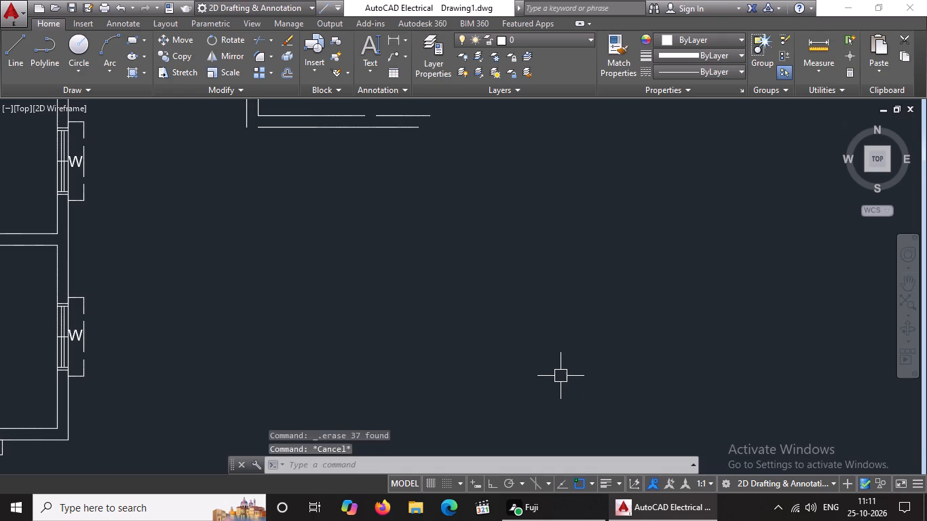
{"action": "scroll", "coordinate": [390, 301], "scroll_direction": "down", "scroll_amount": 1}
{"action": "middle_click_drag", "start_coordinate": [390, 301], "coordinate": [450, 463]}
{"action": "middle_click_drag", "start_coordinate": [438, 355], "coordinate": [435, 464]}
{"action": "scroll", "coordinate": [435, 442], "scroll_direction": "up", "scroll_amount": 1}
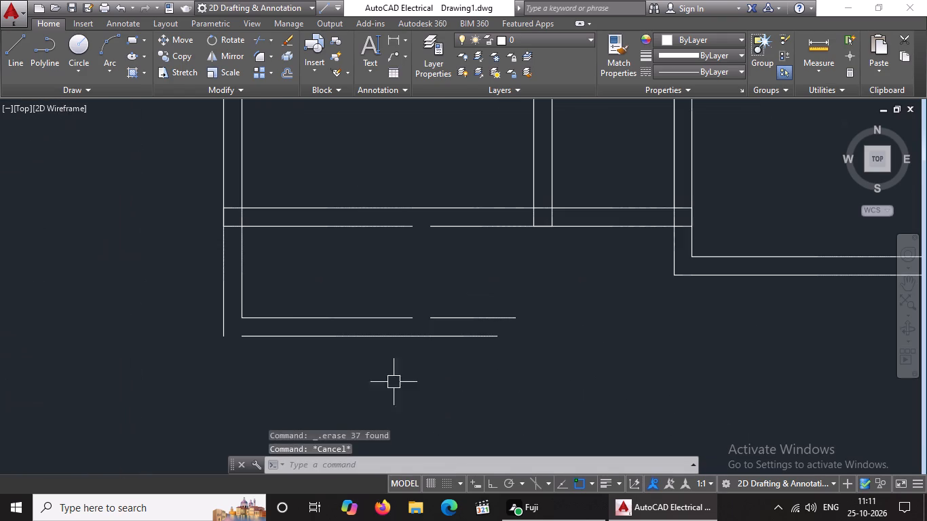
{"action": "left_click_drag", "start_coordinate": [128, 169], "coordinate": [227, 202]}
{"action": "left_click", "coordinate": [734, 354]}
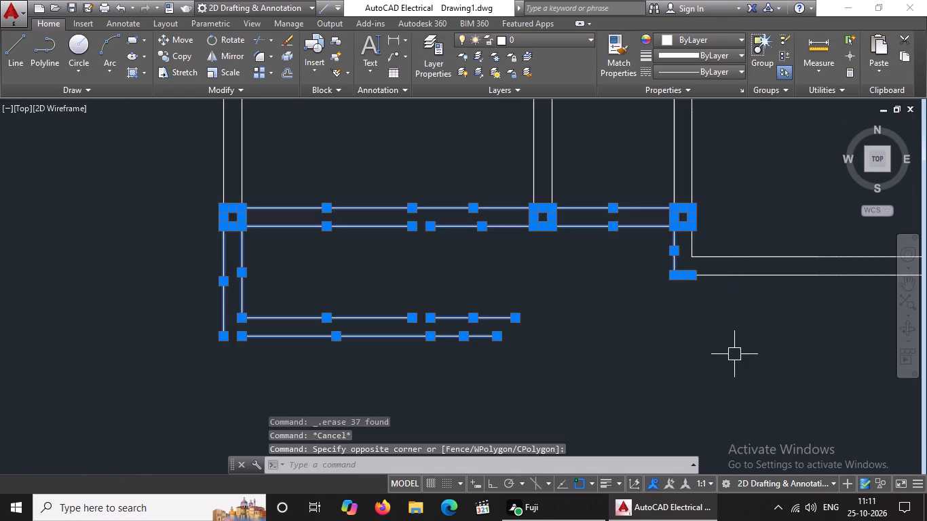
{"action": "key", "text": "Escape"}
{"action": "middle_click_drag", "start_coordinate": [668, 340], "coordinate": [590, 423]}
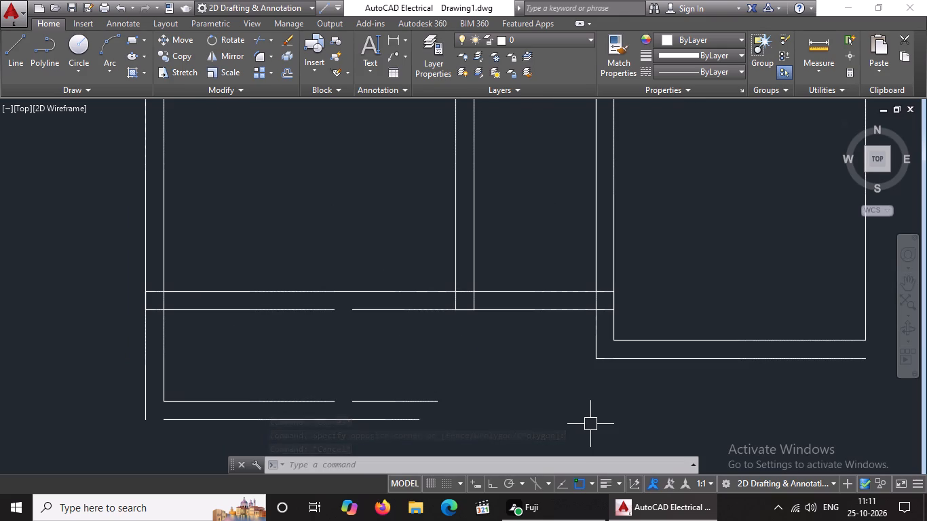
{"action": "key", "text": "Escape"}
{"action": "scroll", "coordinate": [531, 300], "scroll_direction": "down", "scroll_amount": 4}
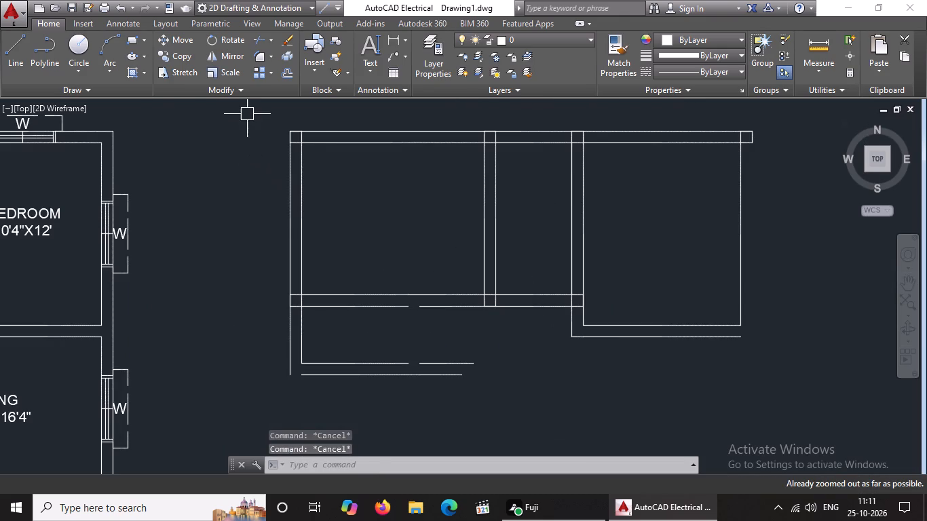
{"action": "left_click_drag", "start_coordinate": [248, 113], "coordinate": [381, 191]}
{"action": "left_click", "coordinate": [249, 110]}
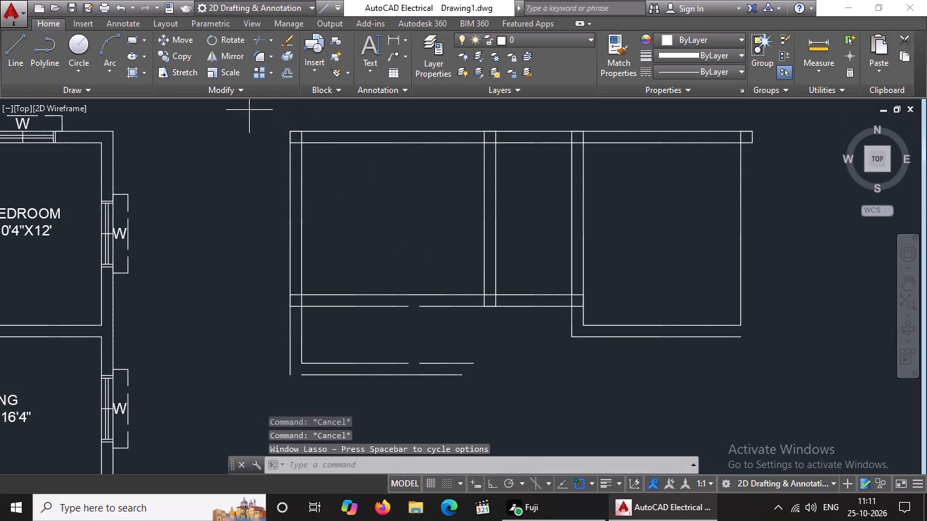
{"action": "left_click", "coordinate": [761, 392]}
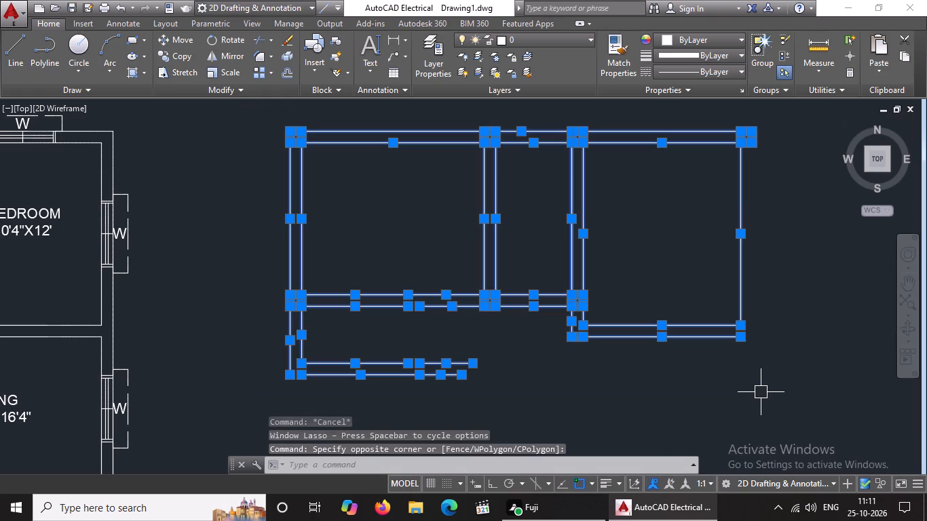
{"action": "key", "text": "Delete"}
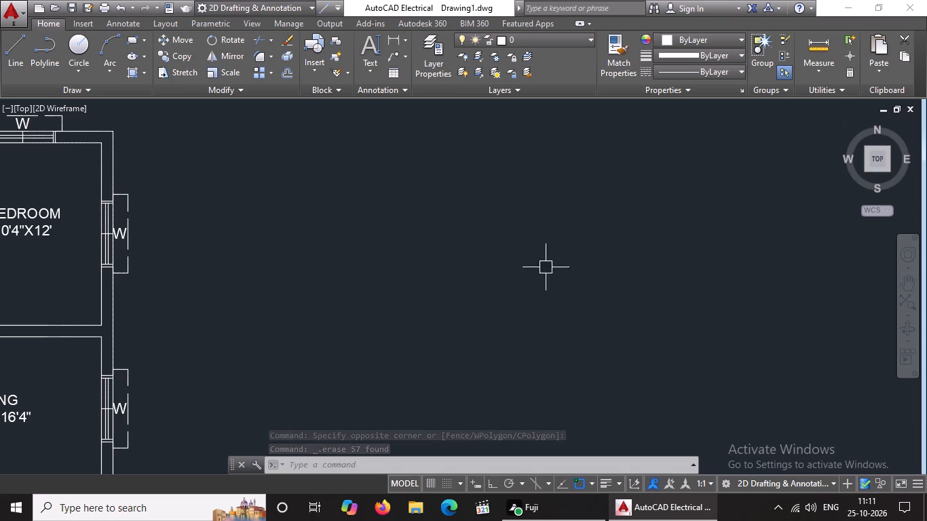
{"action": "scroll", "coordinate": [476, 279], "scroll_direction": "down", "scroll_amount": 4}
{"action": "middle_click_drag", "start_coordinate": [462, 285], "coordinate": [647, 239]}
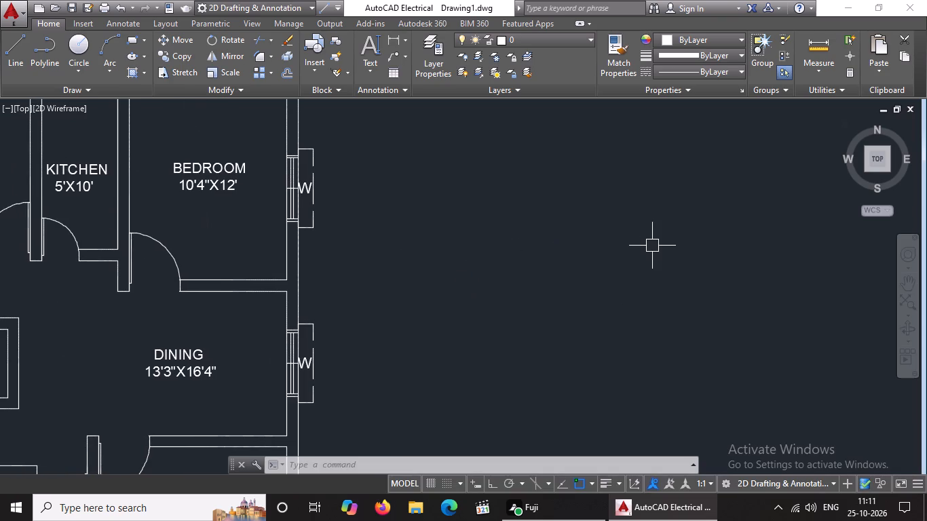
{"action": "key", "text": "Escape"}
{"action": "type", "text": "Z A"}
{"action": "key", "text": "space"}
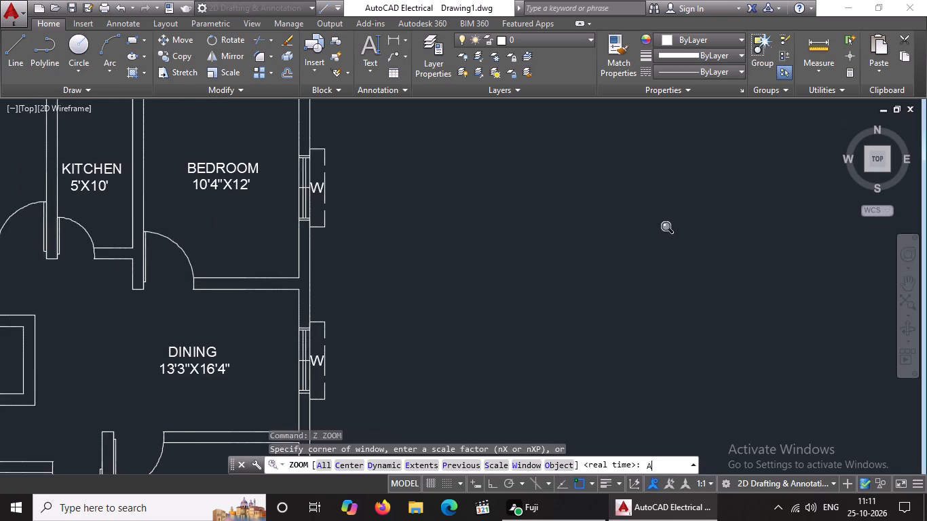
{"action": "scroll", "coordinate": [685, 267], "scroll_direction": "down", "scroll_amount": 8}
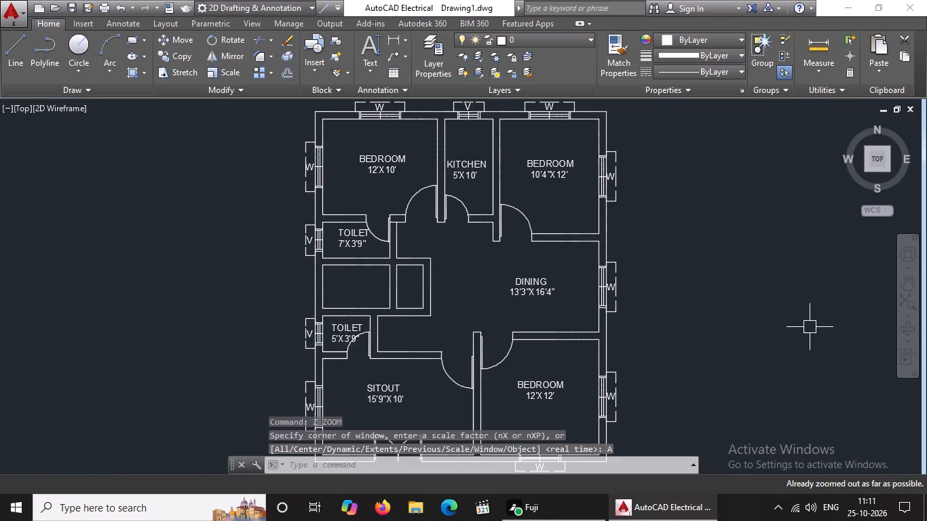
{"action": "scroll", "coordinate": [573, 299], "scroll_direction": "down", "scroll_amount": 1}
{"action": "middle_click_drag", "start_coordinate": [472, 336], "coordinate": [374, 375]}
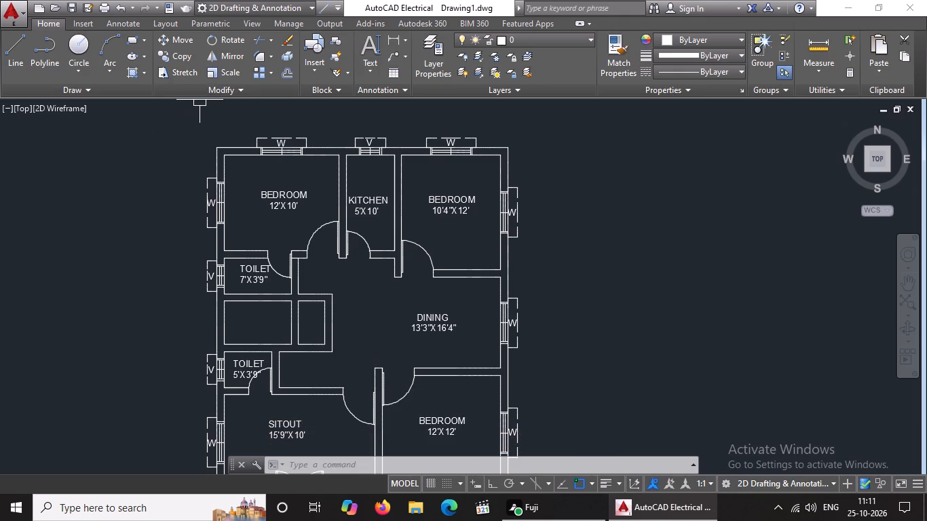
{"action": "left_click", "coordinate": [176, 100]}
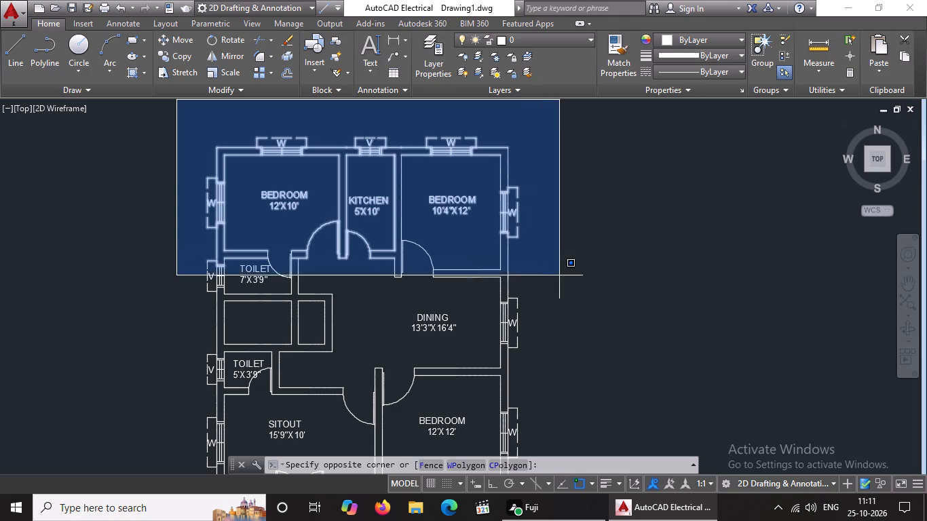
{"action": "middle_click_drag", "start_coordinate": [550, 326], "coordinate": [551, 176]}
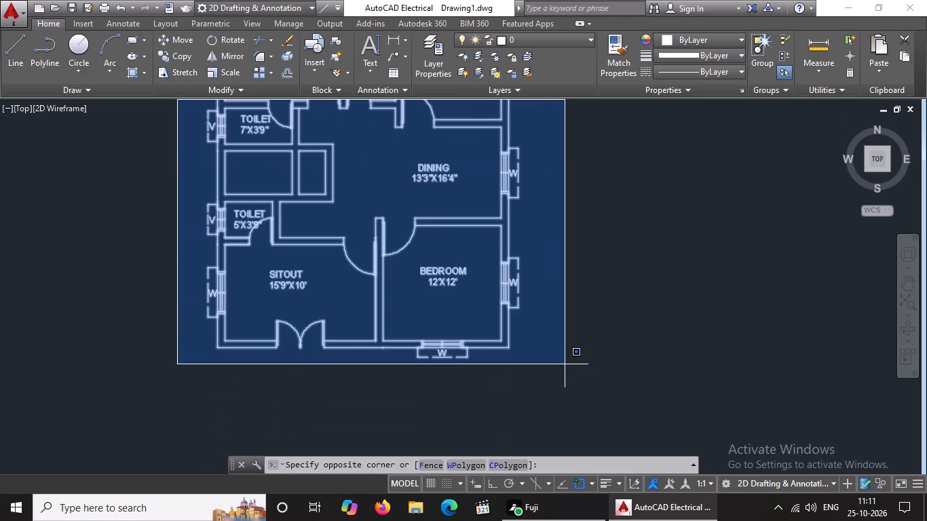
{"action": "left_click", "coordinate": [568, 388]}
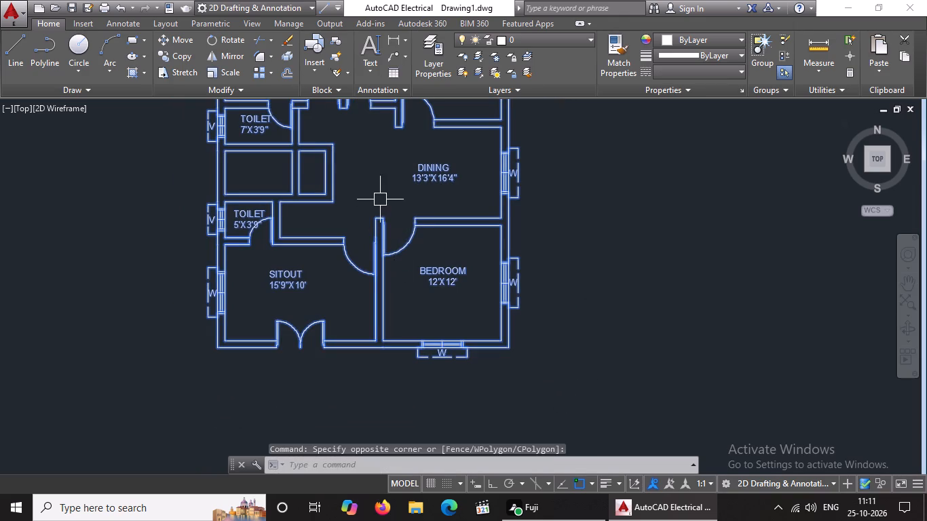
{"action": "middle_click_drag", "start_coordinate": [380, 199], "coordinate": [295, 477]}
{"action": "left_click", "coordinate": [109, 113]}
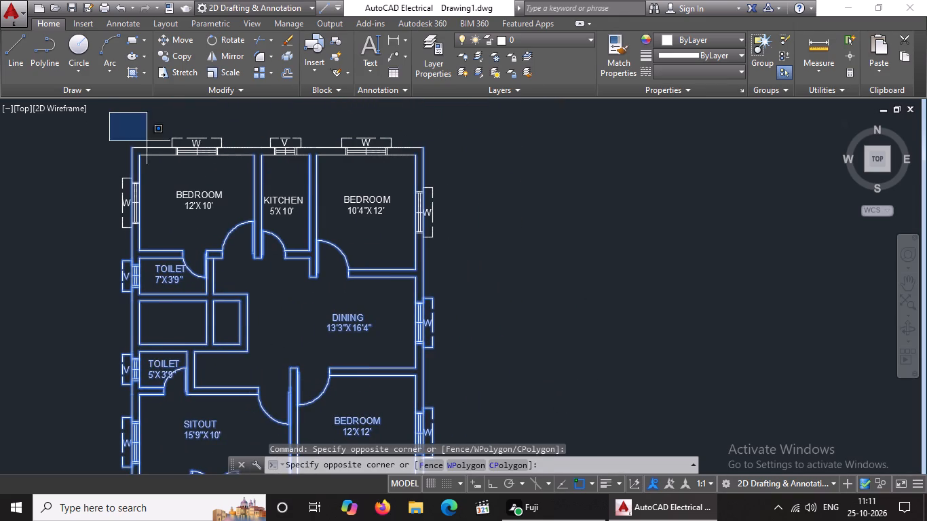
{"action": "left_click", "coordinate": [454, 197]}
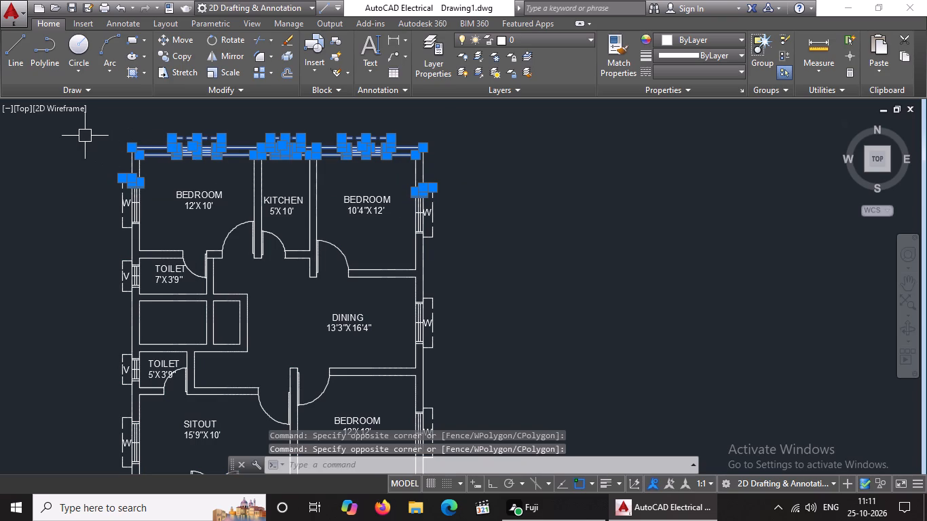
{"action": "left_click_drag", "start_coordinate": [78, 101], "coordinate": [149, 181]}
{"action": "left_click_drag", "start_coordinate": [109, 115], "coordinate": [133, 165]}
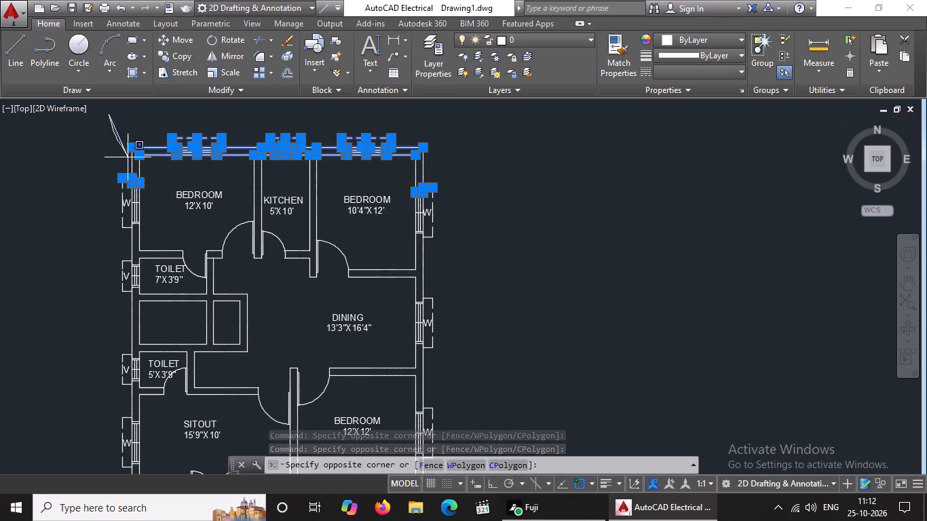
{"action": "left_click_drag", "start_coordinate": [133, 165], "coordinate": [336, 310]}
Copy the floor plan with its doors, windows and room labels to the empty area directly east of the original.
{"action": "left_click", "coordinate": [98, 106]}
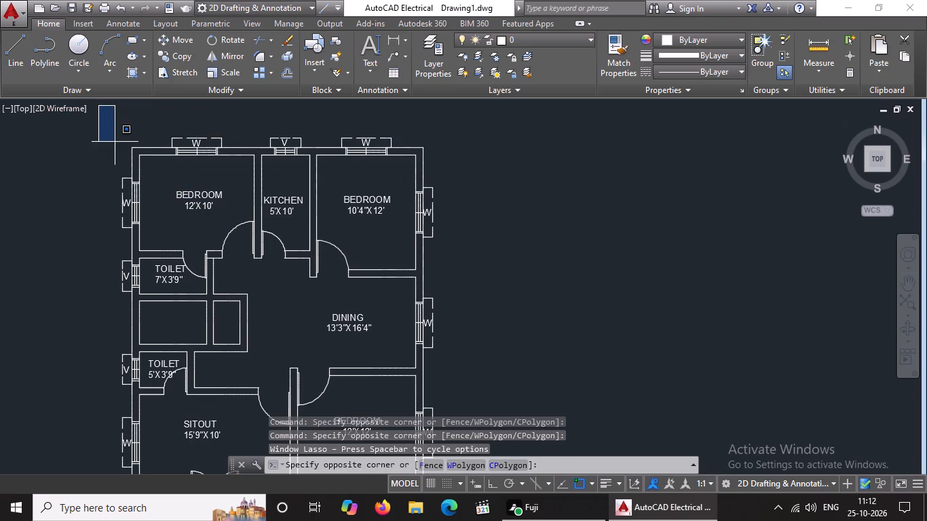
{"action": "middle_click_drag", "start_coordinate": [483, 324], "coordinate": [520, 198]}
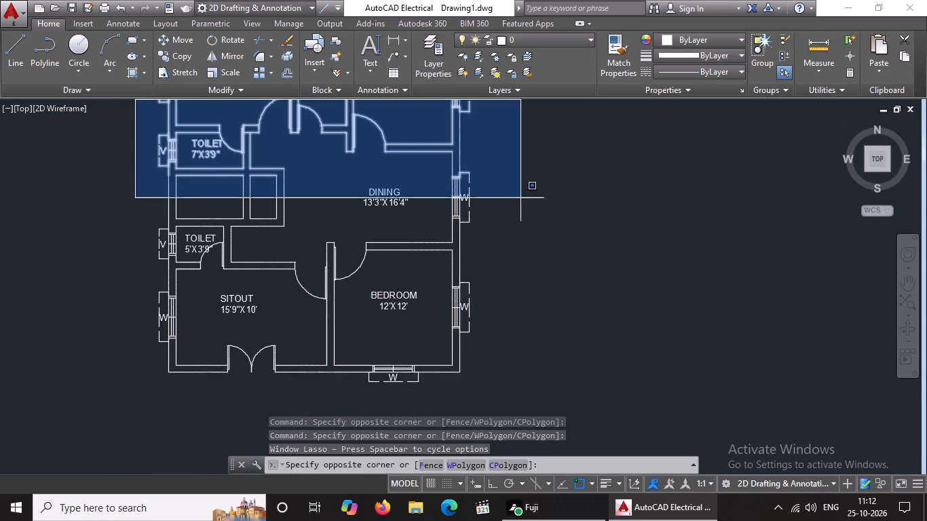
{"action": "left_click", "coordinate": [499, 403]}
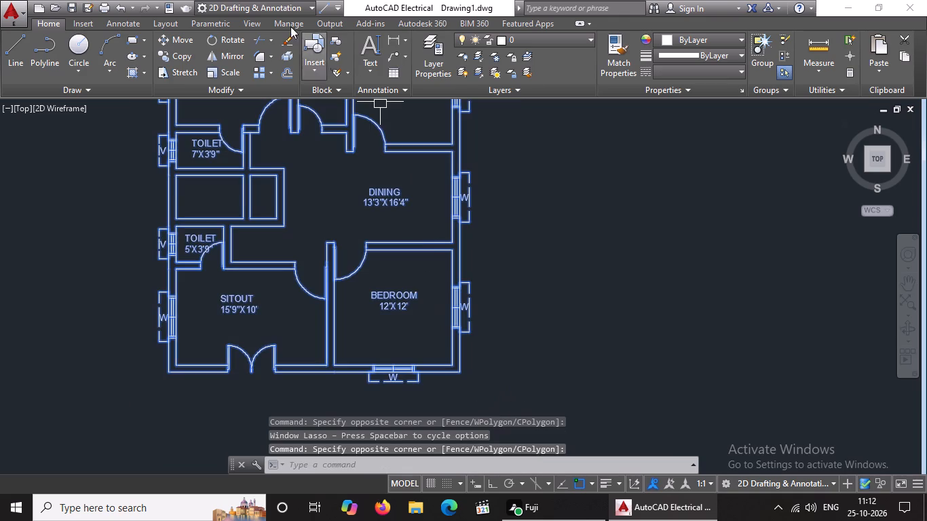
{"action": "left_click", "coordinate": [161, 54]}
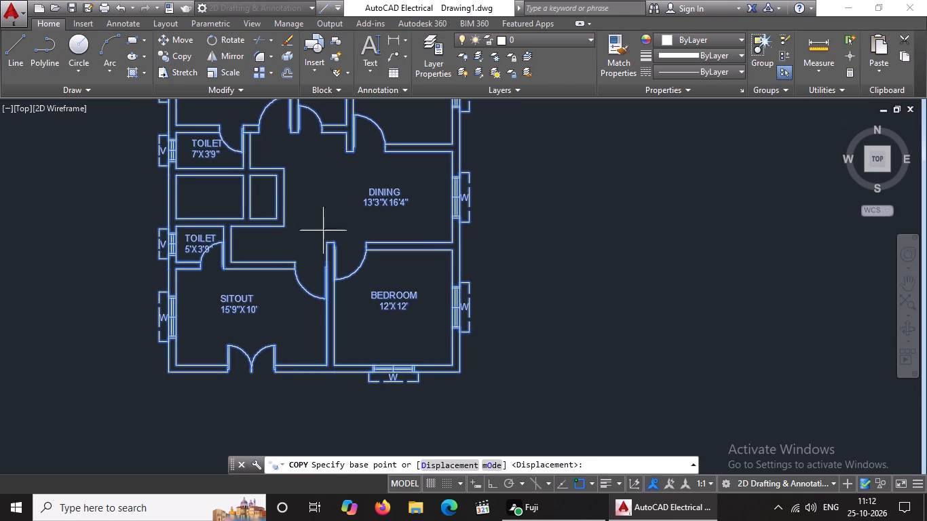
{"action": "left_click", "coordinate": [319, 221]}
{"action": "scroll", "coordinate": [639, 267], "scroll_direction": "down", "scroll_amount": 1}
{"action": "middle_click_drag", "start_coordinate": [639, 267], "coordinate": [553, 330]}
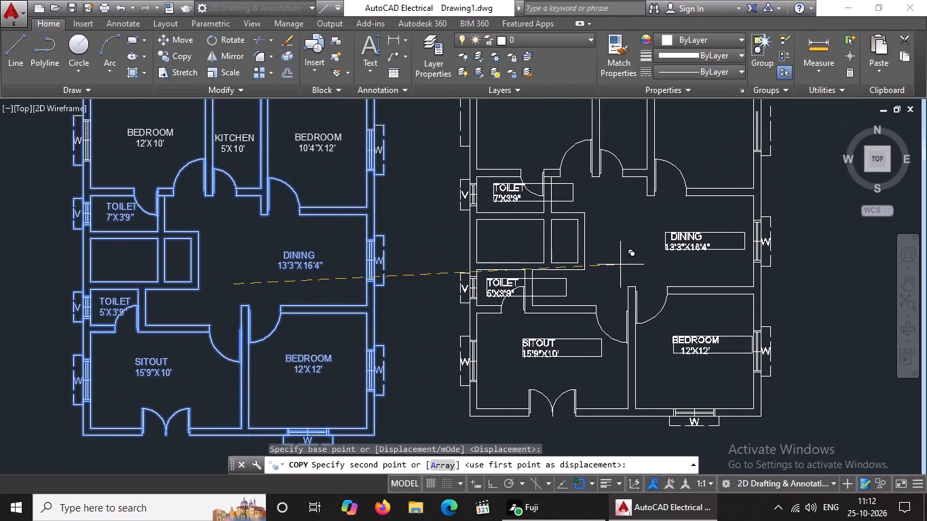
{"action": "middle_click_drag", "start_coordinate": [620, 264], "coordinate": [590, 370]}
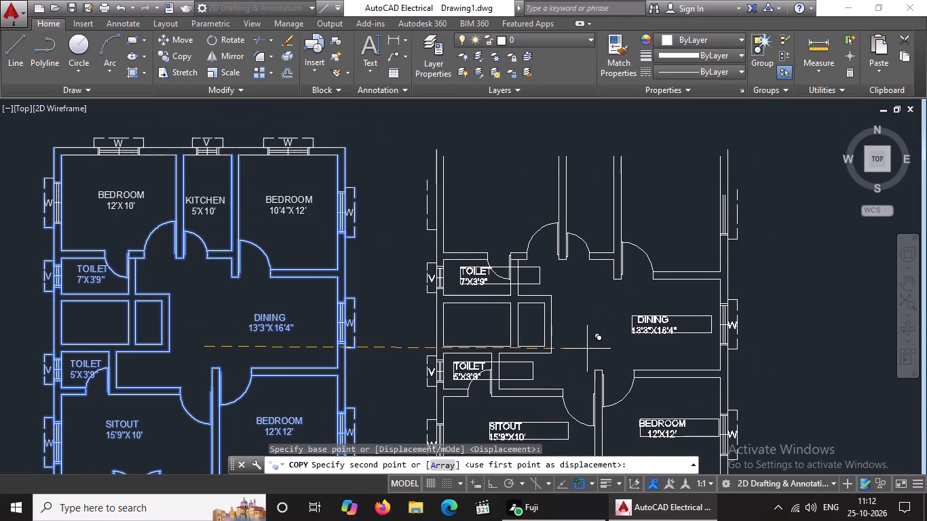
{"action": "scroll", "coordinate": [575, 358], "scroll_direction": "up", "scroll_amount": 1}
{"action": "middle_click_drag", "start_coordinate": [574, 358], "coordinate": [595, 335]}
{"action": "scroll", "coordinate": [585, 341], "scroll_direction": "down", "scroll_amount": 2}
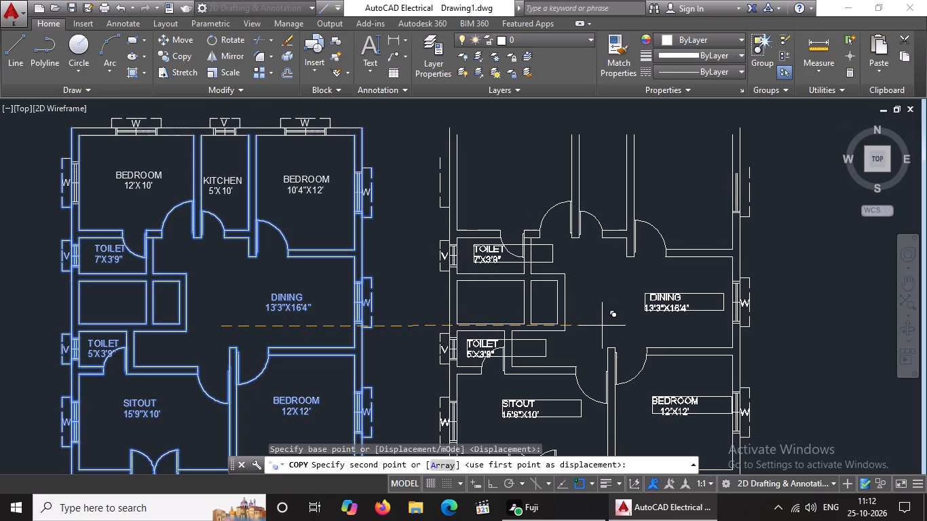
{"action": "left_click", "coordinate": [602, 326]}
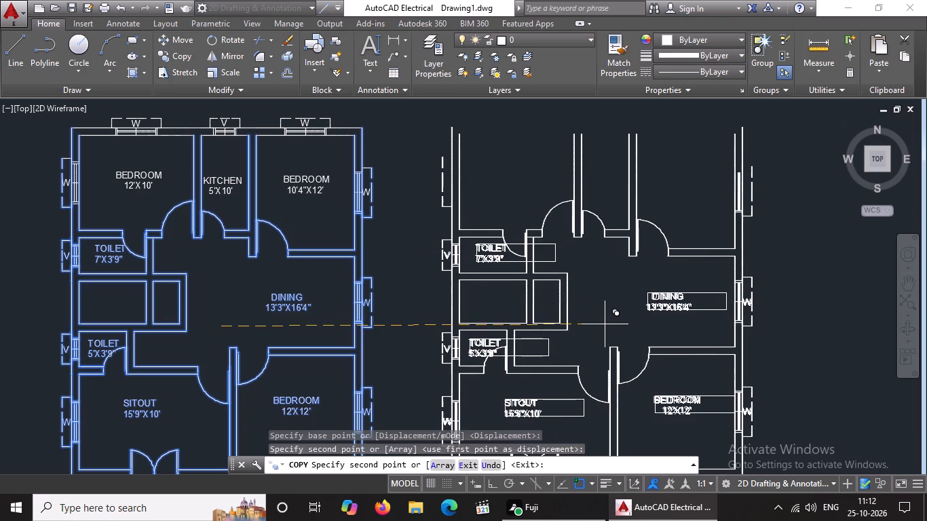
{"action": "key", "text": "Escape"}
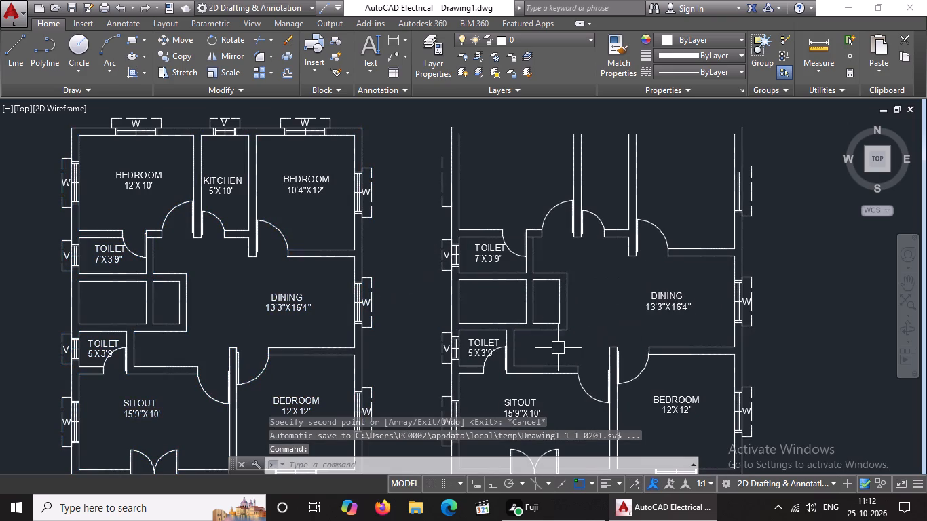
Draw the missing inner north wall lines across the copied plan's northwest bedroom and kitchen, between their side walls.
{"action": "key", "text": "l"}
{"action": "key", "text": "Return"}
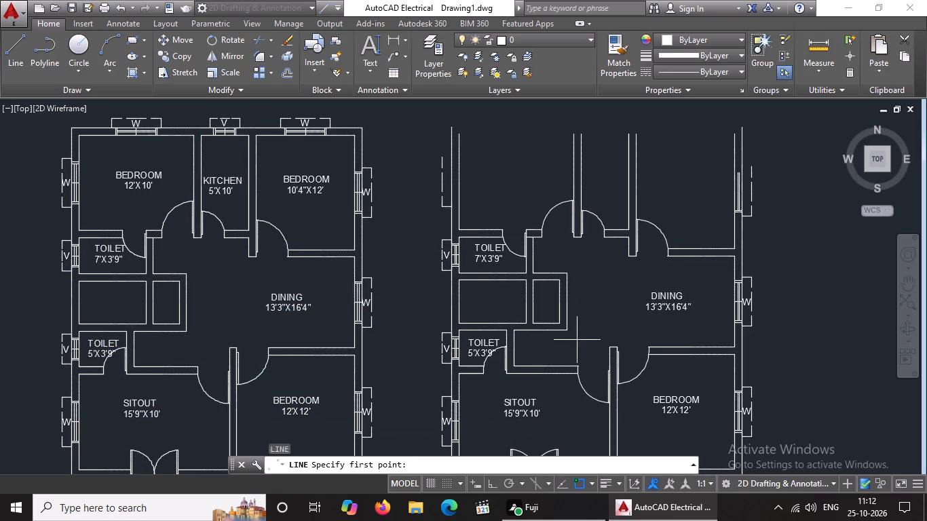
{"action": "left_click", "coordinate": [461, 133]}
{"action": "left_click", "coordinate": [573, 137]}
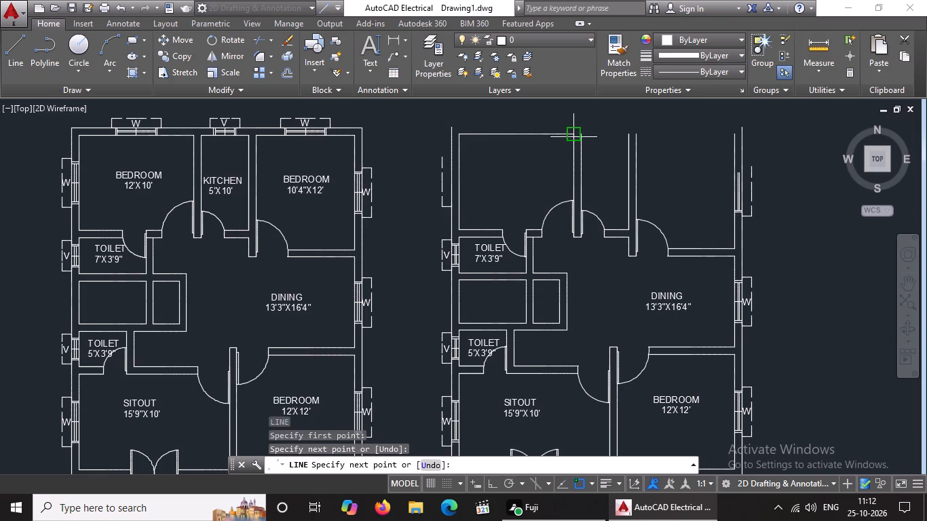
{"action": "key", "text": "Escape"}
{"action": "key", "text": "l"}
{"action": "key", "text": "Return"}
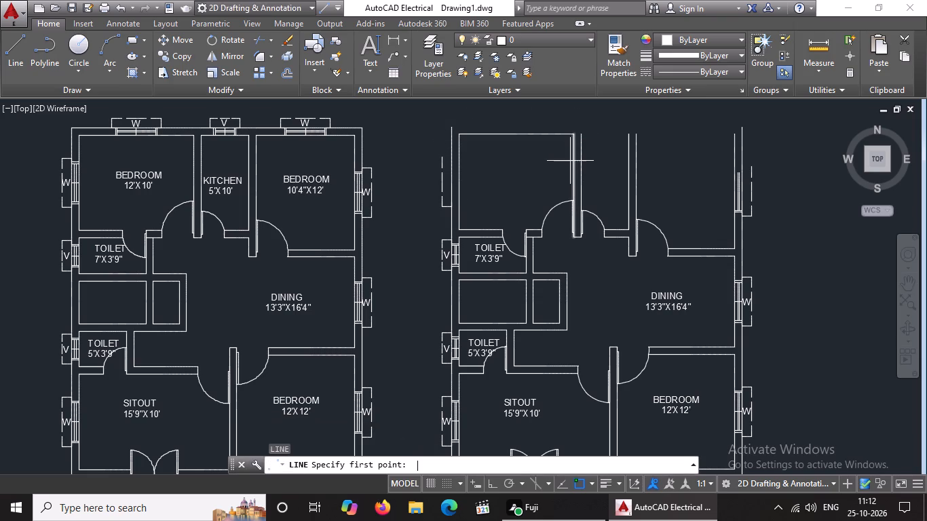
{"action": "left_click_drag", "start_coordinate": [582, 136], "coordinate": [590, 137]}
{"action": "left_click", "coordinate": [631, 134]}
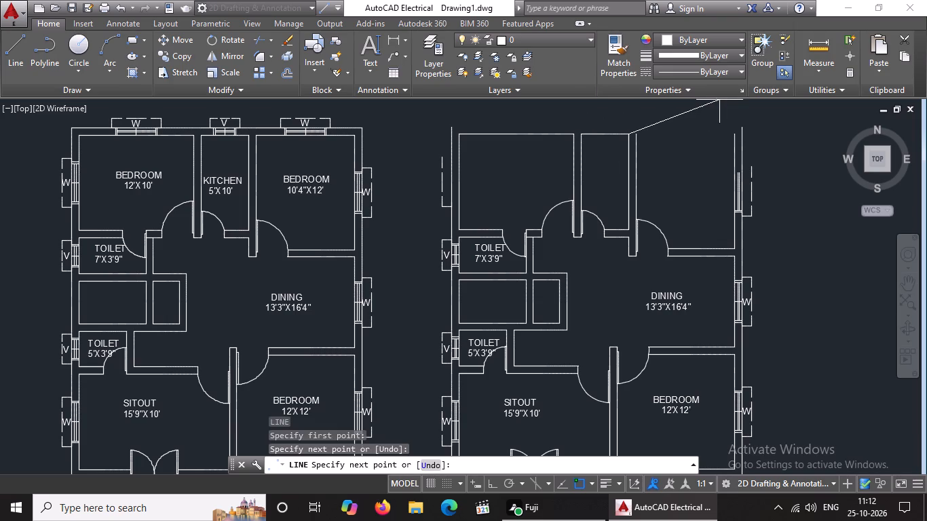
{"action": "key", "text": "Return"}
With Ortho on, draw the missing inner north wall line across the copied plan's northeast bedroom.
{"action": "key", "text": "l"}
{"action": "key", "text": "Return"}
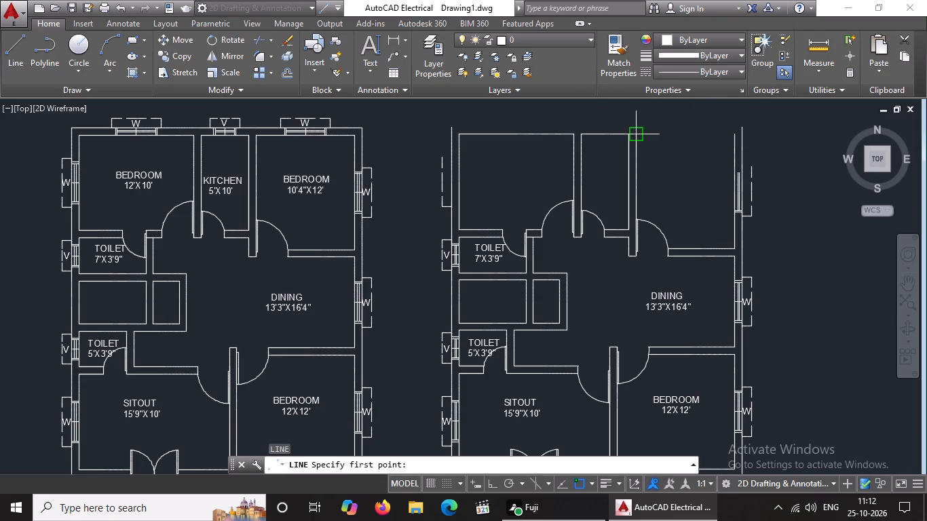
{"action": "left_click_drag", "start_coordinate": [635, 135], "coordinate": [658, 137]}
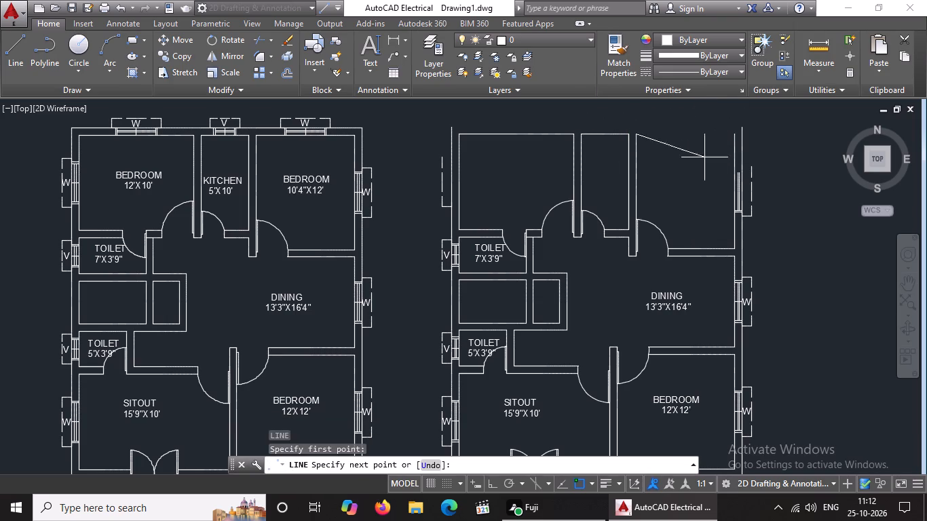
{"action": "left_click", "coordinate": [489, 483]}
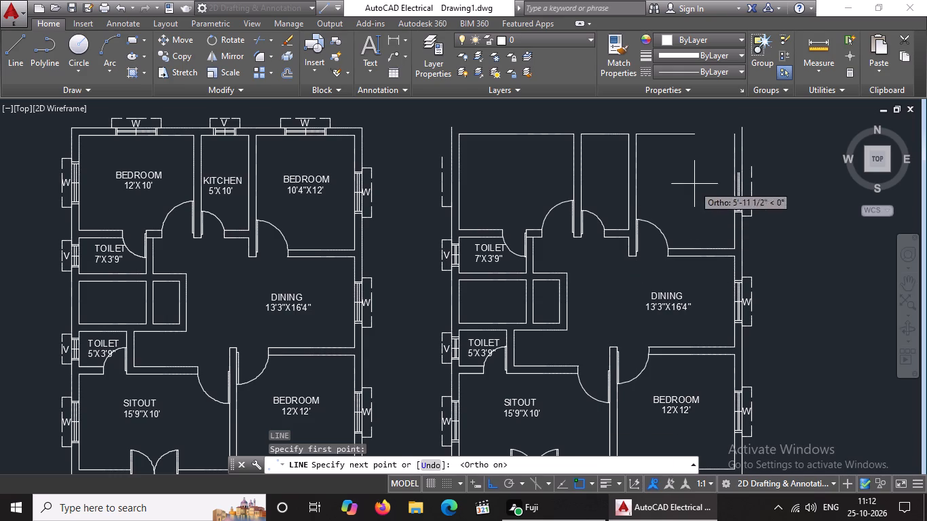
{"action": "left_click", "coordinate": [740, 136]}
{"action": "key", "text": "Escape"}
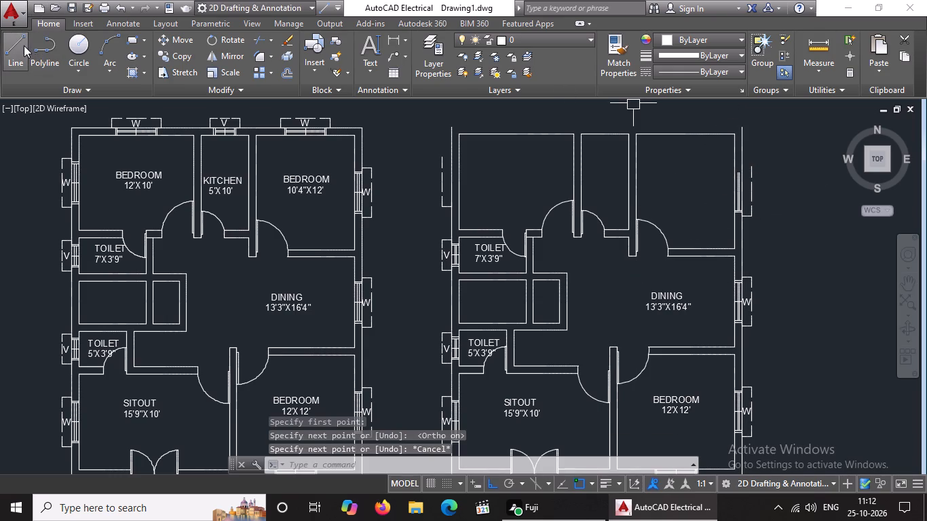
{"action": "key", "text": "Escape"}
Offset the northwest bedroom's inner north wall line 9" outward in the copied plan.
{"action": "key", "text": "o"}
{"action": "key", "text": "Return"}
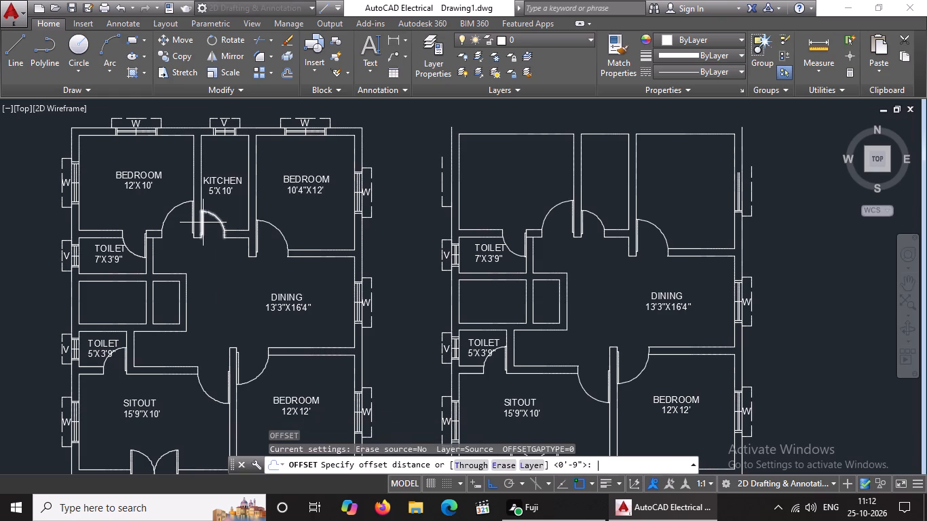
{"action": "type", "text": "9\""}
{"action": "key", "text": "Return"}
{"action": "left_click", "coordinate": [508, 134]}
{"action": "left_click", "coordinate": [508, 119]}
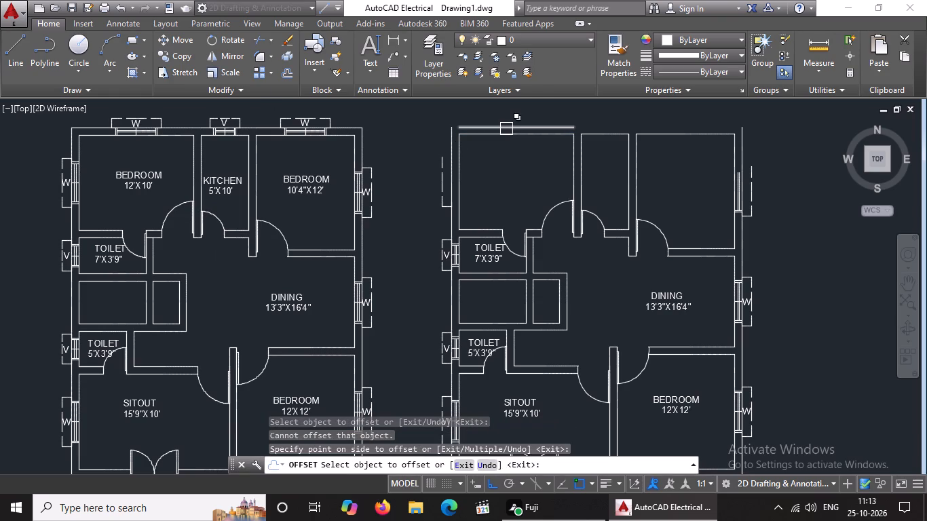
{"action": "key", "text": "Escape"}
Fillet the offset north wall line with the outer east wall line to close the copied plan's northeast corner.
{"action": "type", "text": "F"}
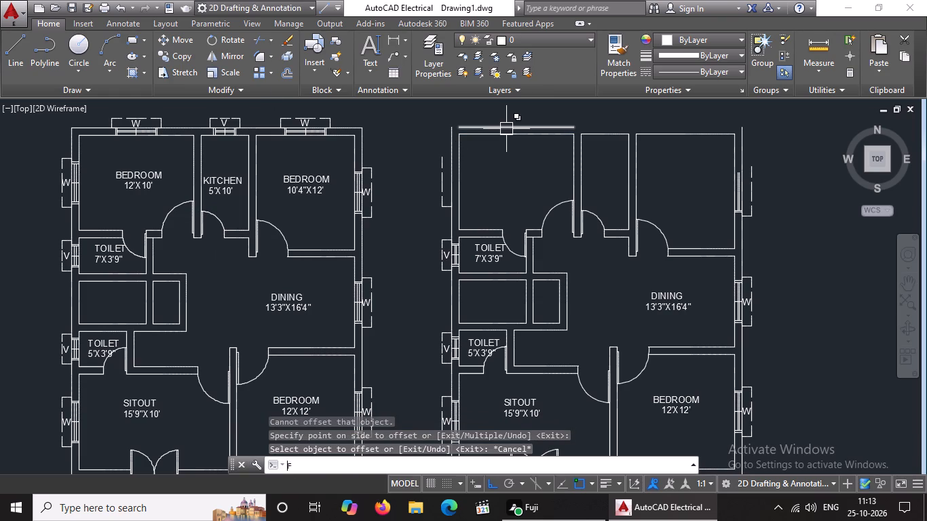
{"action": "key", "text": "space"}
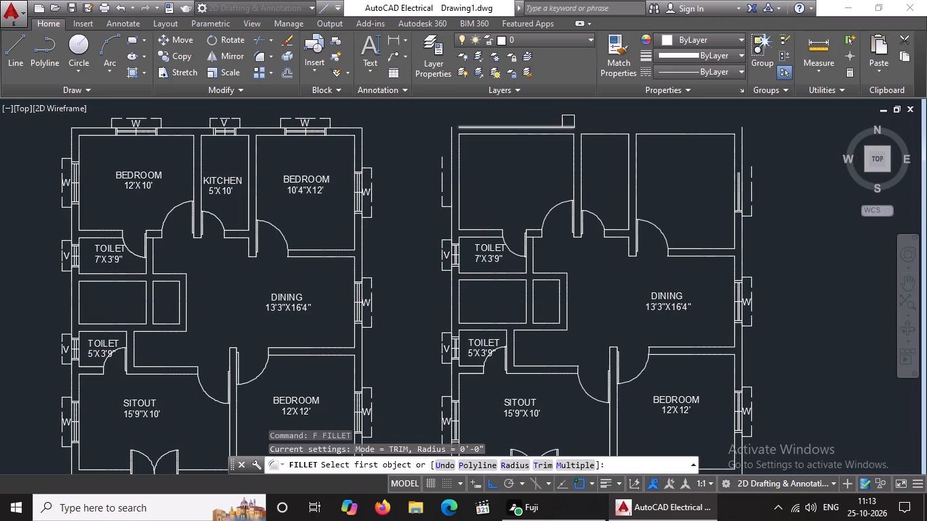
{"action": "left_click", "coordinate": [568, 121]}
{"action": "left_click", "coordinate": [743, 128]}
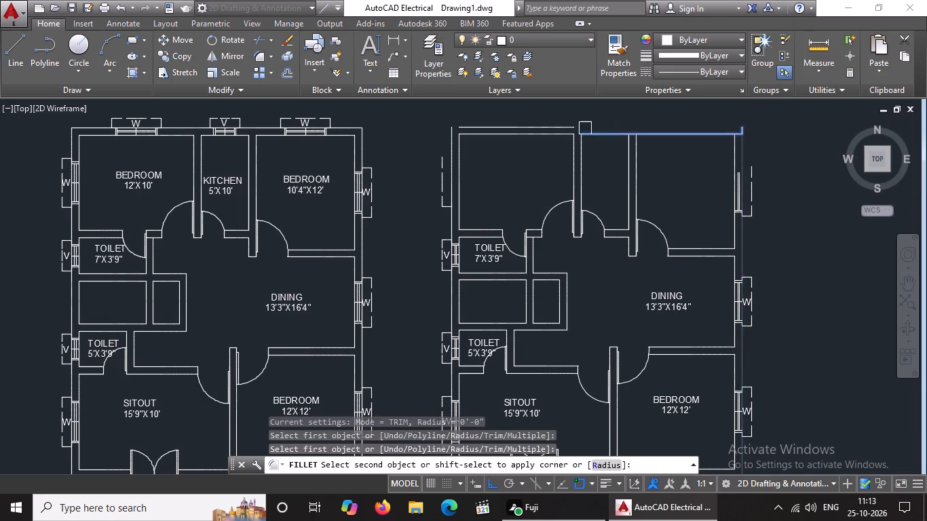
{"action": "left_click", "coordinate": [564, 127]}
{"action": "key", "text": "Escape"}
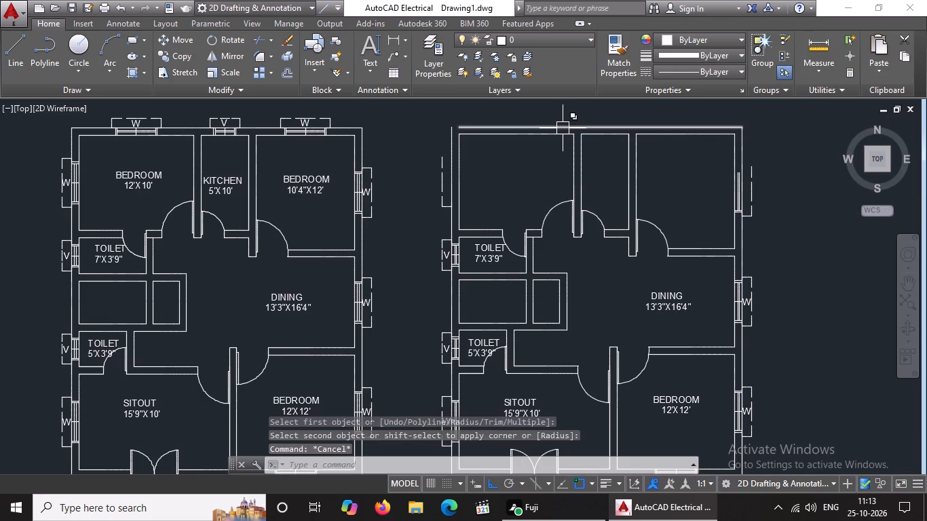
Fillet the outer west wall line with the outer north wall line to close the copied plan's northwest corner.
{"action": "type", "text": "F"}
{"action": "key", "text": "space"}
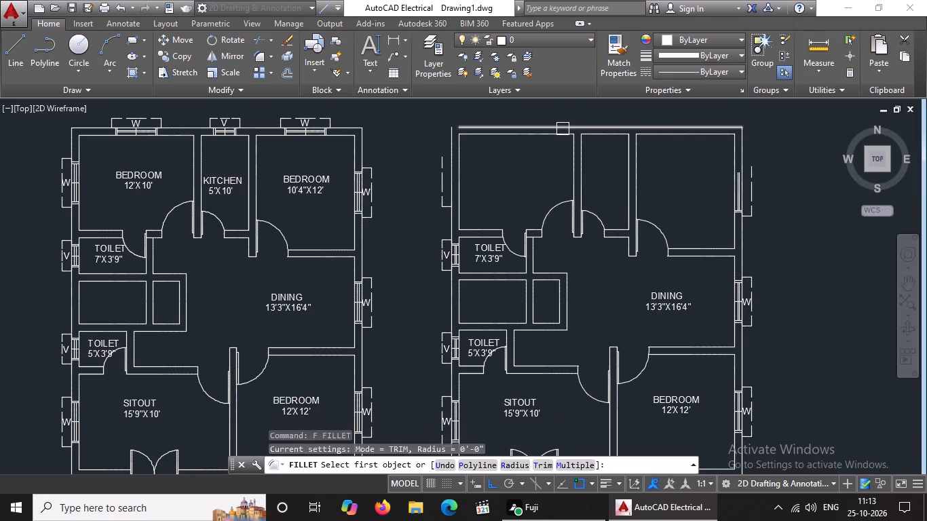
{"action": "left_click", "coordinate": [447, 146]}
{"action": "left_click", "coordinate": [466, 126]}
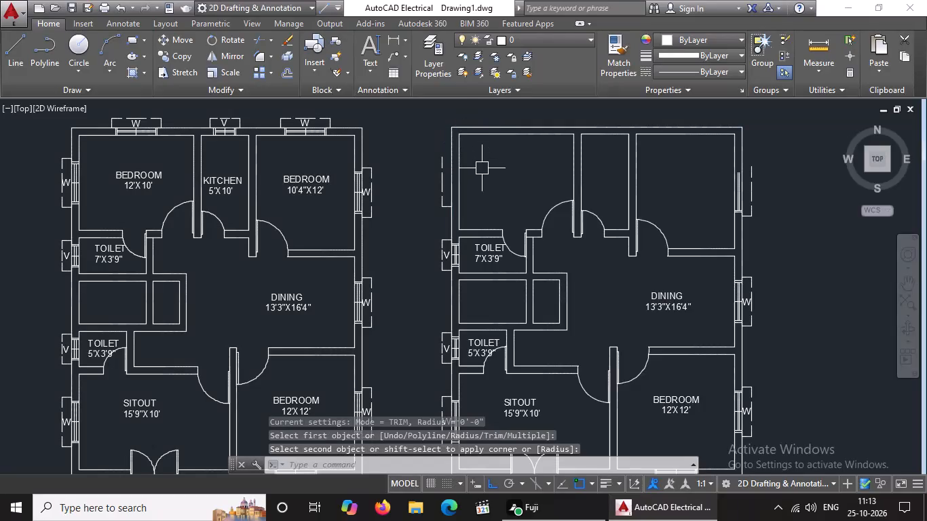
{"action": "scroll", "coordinate": [500, 161], "scroll_direction": "down", "scroll_amount": 2}
{"action": "key", "text": "Escape"}
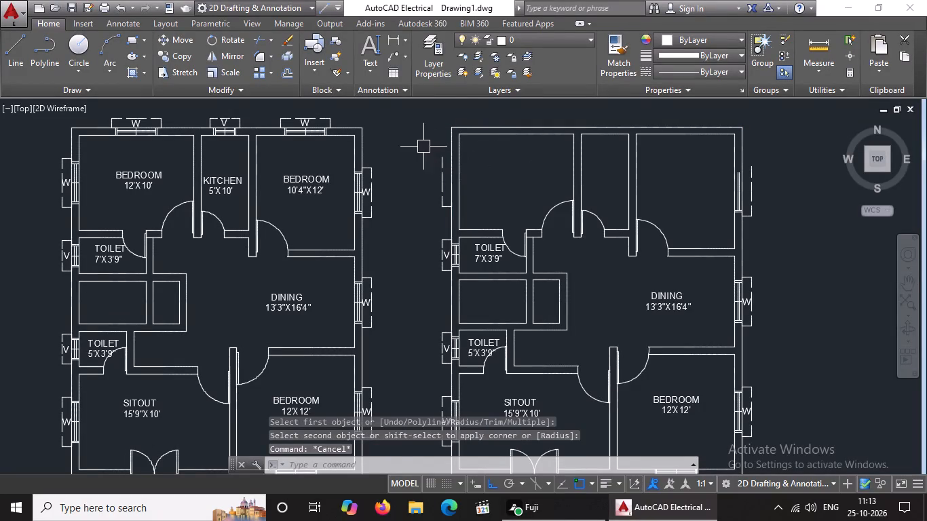
Erase the remaining window lines on the northwest bedroom's west wall and the northeast bedroom's east wall in the copied plan.
{"action": "left_click", "coordinate": [422, 147]}
{"action": "left_click", "coordinate": [493, 220]}
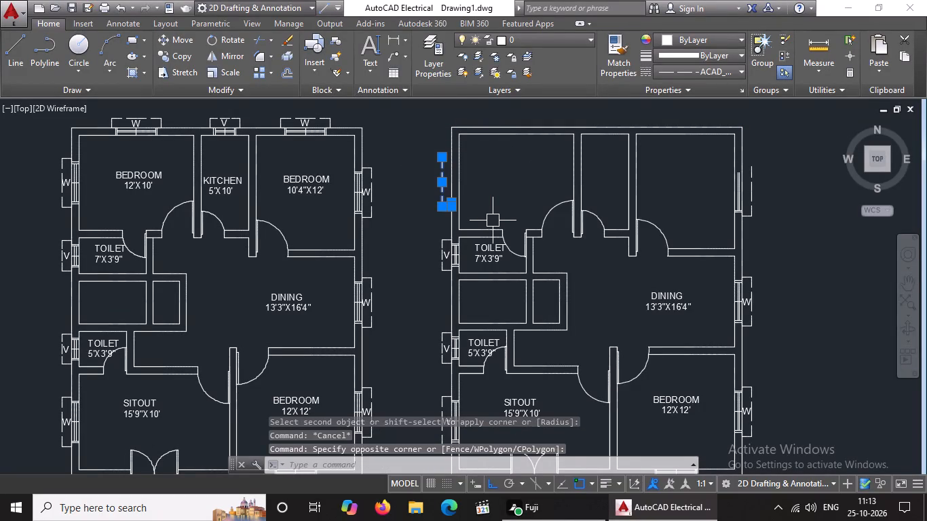
{"action": "key", "text": "Delete"}
{"action": "left_click", "coordinate": [709, 156]}
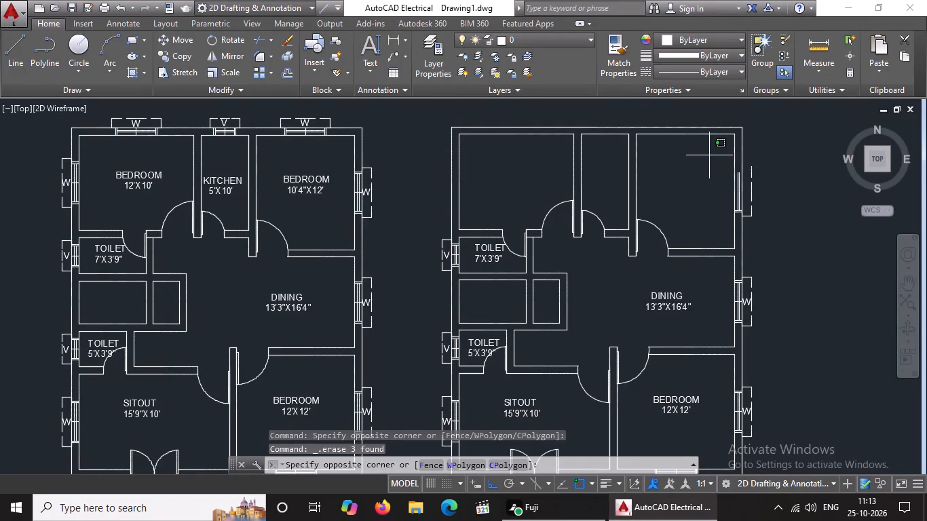
{"action": "left_click", "coordinate": [780, 227]}
{"action": "key", "text": "Delete"}
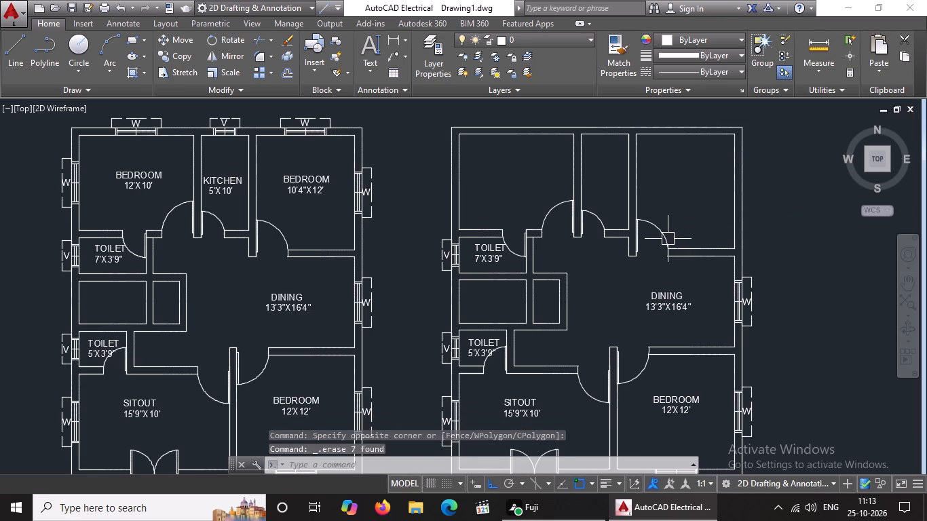
Erase the doors of the northeast bedroom, kitchen and northwest bedroom in the copied plan.
{"action": "left_click", "coordinate": [666, 239]}
{"action": "key", "text": "Delete"}
{"action": "left_click", "coordinate": [599, 223]}
{"action": "key", "text": "Delete"}
{"action": "left_click", "coordinate": [546, 217]}
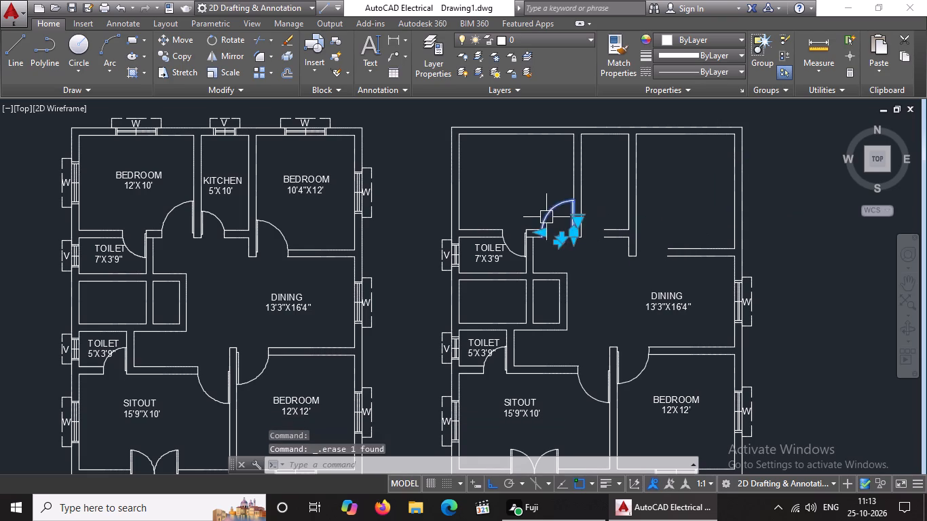
{"action": "key", "text": "Delete"}
Erase the 7'X3'9" toilet's label, ventilator, door and partition wall lines from the copied plan.
{"action": "left_click", "coordinate": [420, 241]}
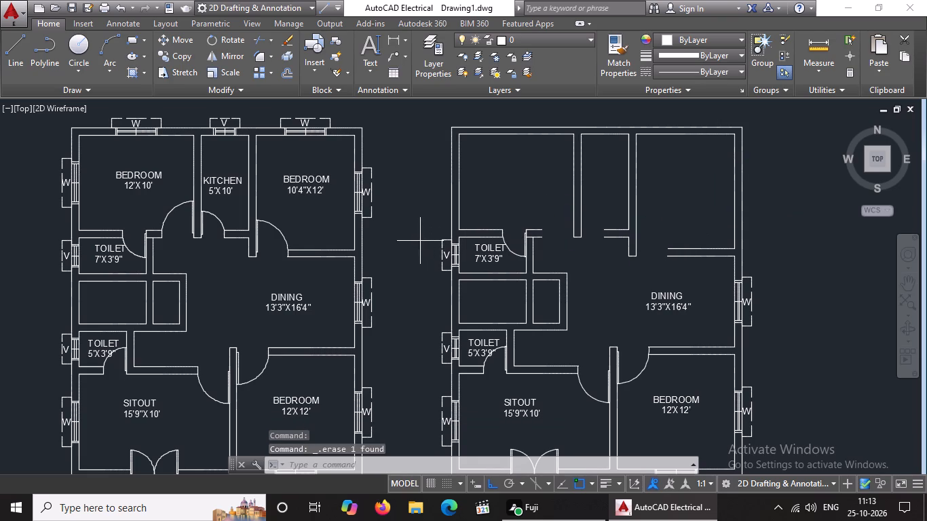
{"action": "left_click", "coordinate": [537, 288]}
{"action": "key", "text": "Delete"}
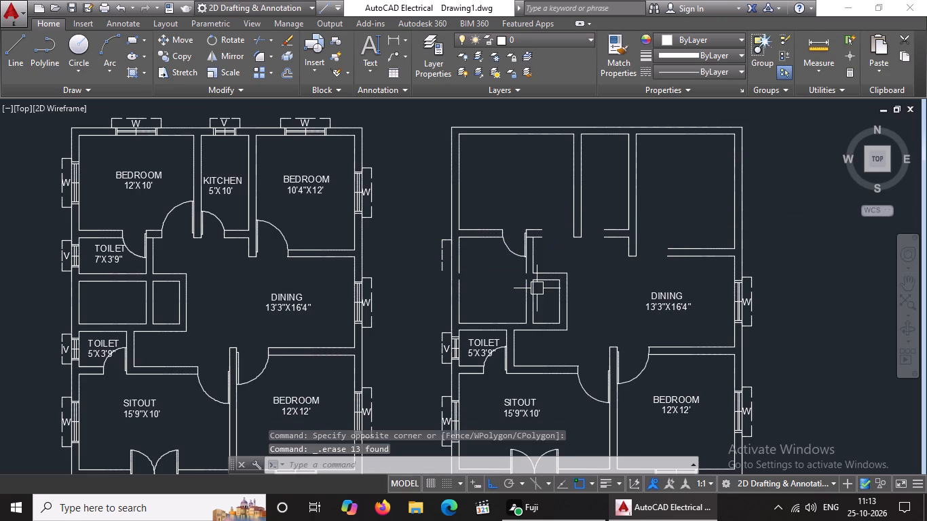
{"action": "left_click_drag", "start_coordinate": [403, 225], "coordinate": [418, 245]}
{"action": "left_click", "coordinate": [464, 271]}
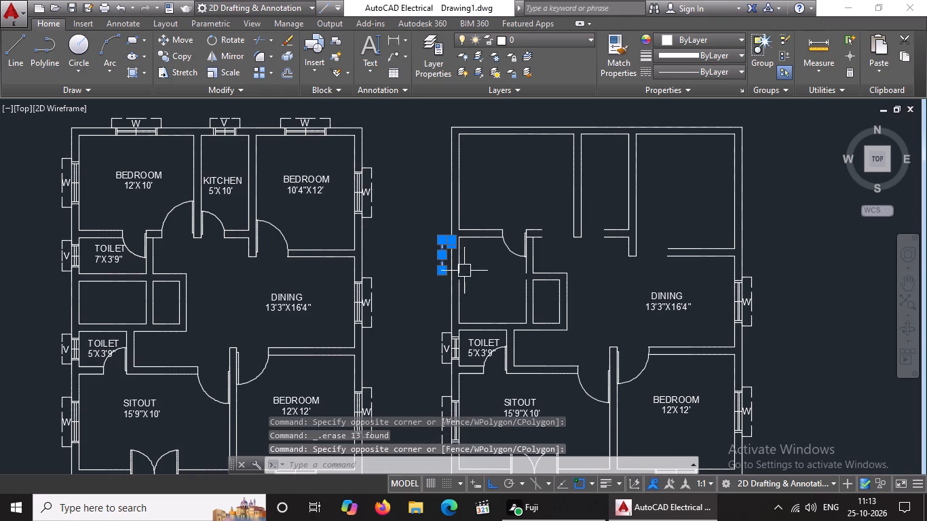
{"action": "key", "text": "Delete"}
{"action": "left_click_drag", "start_coordinate": [492, 210], "coordinate": [493, 217]}
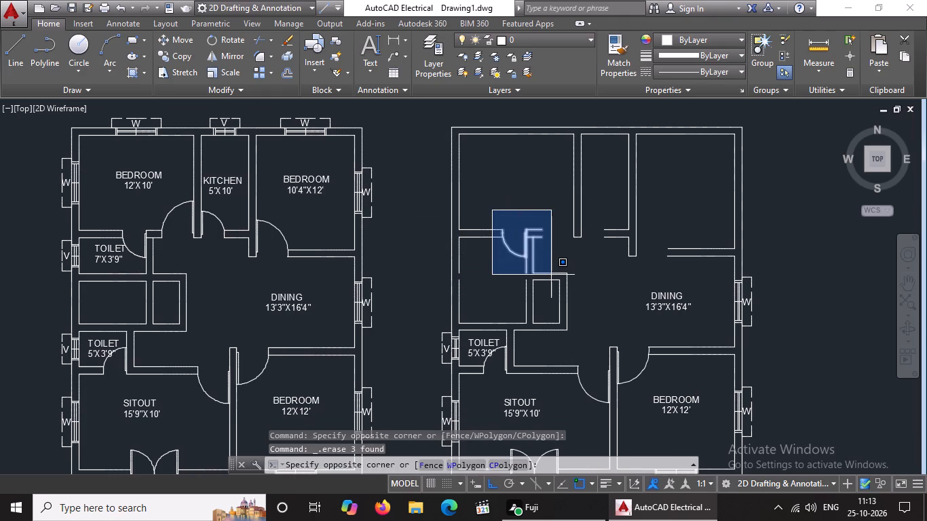
{"action": "left_click", "coordinate": [552, 275]}
{"action": "key", "text": "Delete"}
Erase the DINING label and the dining room's east window from the copied plan.
{"action": "left_click", "coordinate": [660, 295]}
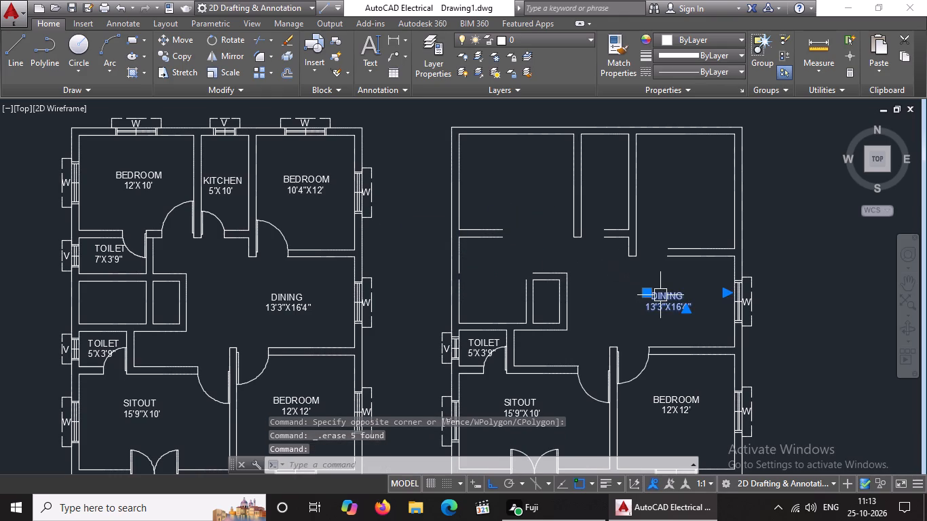
{"action": "key", "text": "Delete"}
{"action": "left_click", "coordinate": [718, 271]}
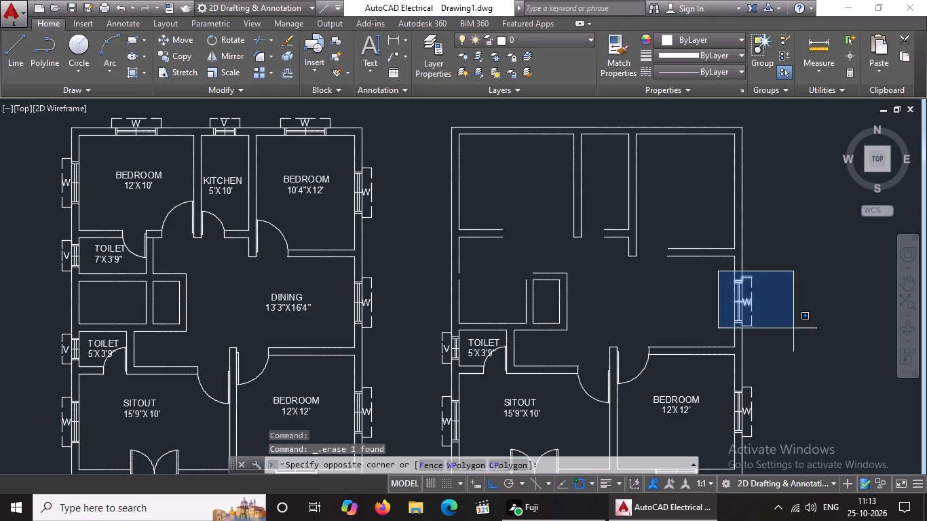
{"action": "left_click", "coordinate": [816, 343]}
{"action": "key", "text": "Delete"}
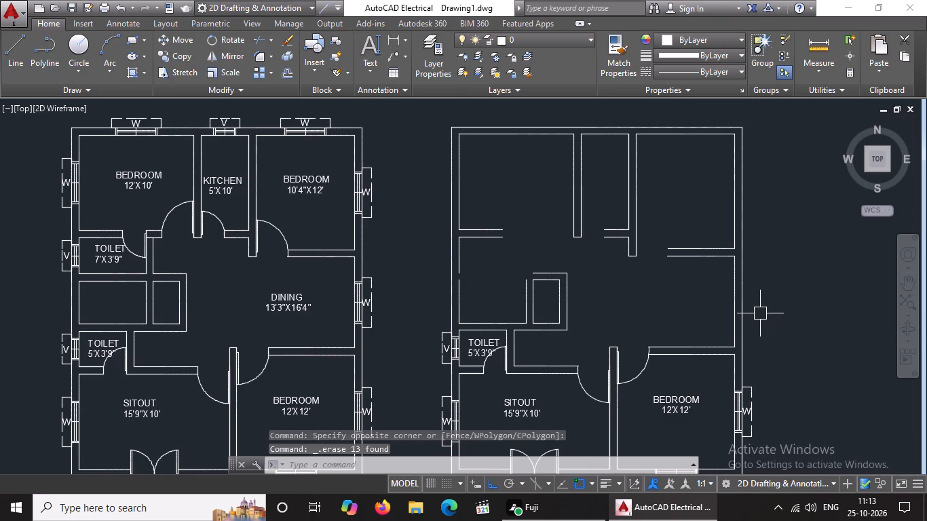
Erase the 5'X3'9" toilet's label, ventilator and enclosed wall lines from the copied plan, leaving its door.
{"action": "scroll", "coordinate": [774, 297], "scroll_direction": "down", "scroll_amount": 5}
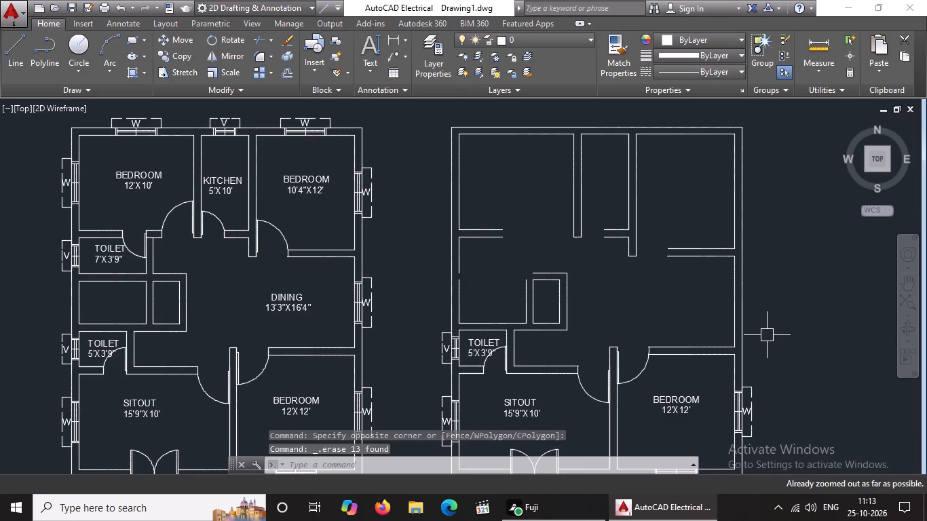
{"action": "middle_click_drag", "start_coordinate": [767, 334], "coordinate": [762, 277]}
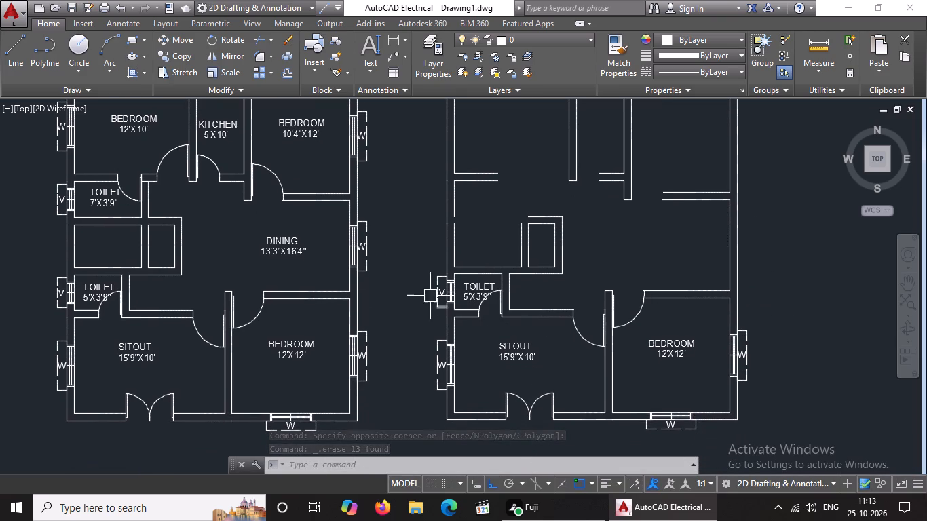
{"action": "left_click", "coordinate": [417, 269]}
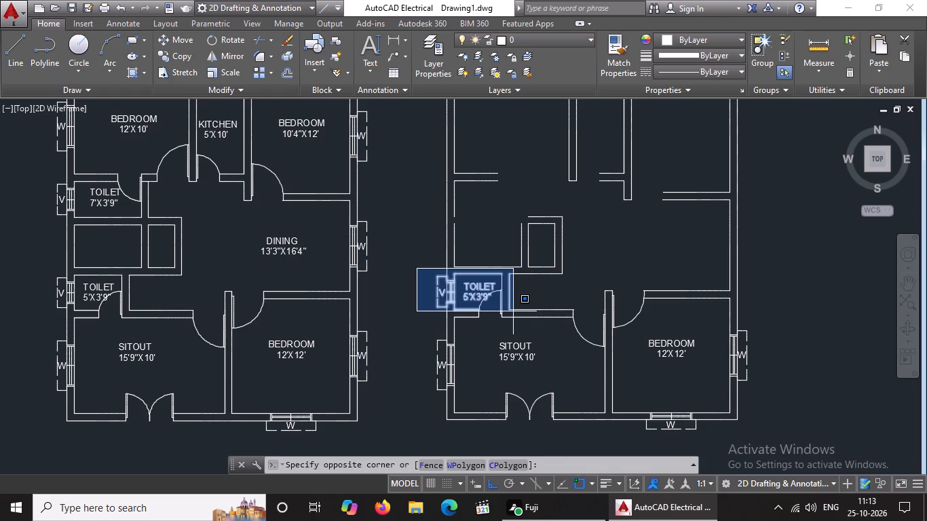
{"action": "left_click", "coordinate": [513, 313]}
{"action": "key", "text": "Delete"}
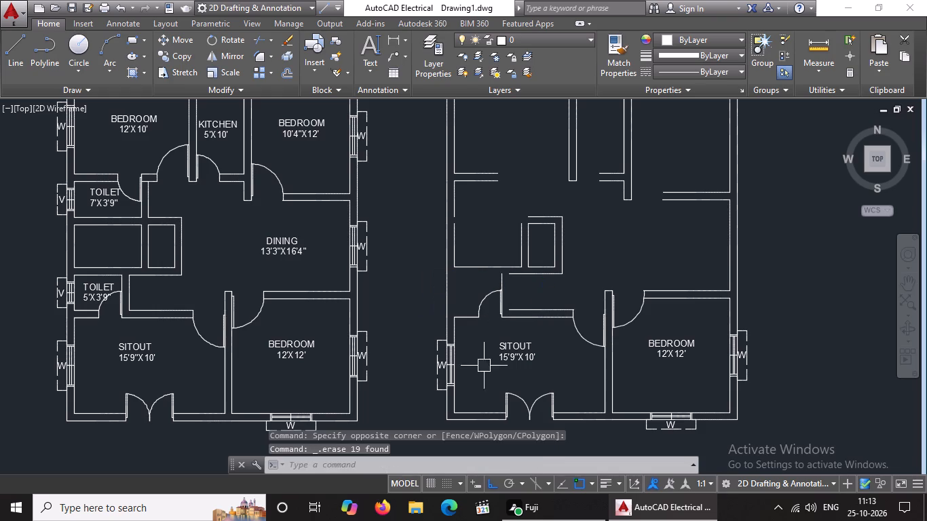
Erase the sitout's west window and its SITOUT label from the copied plan.
{"action": "left_click_drag", "start_coordinate": [421, 324], "coordinate": [425, 347]}
{"action": "left_click", "coordinate": [478, 398]}
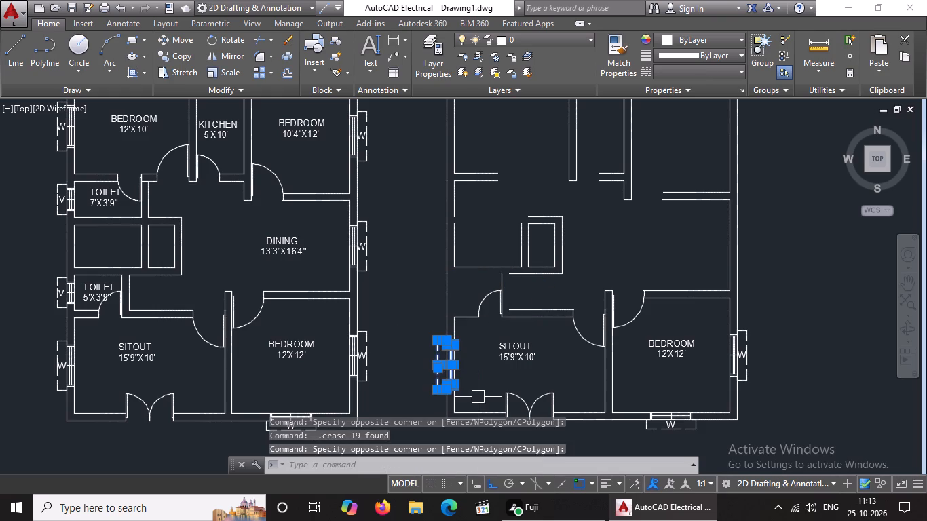
{"action": "key", "text": "Delete"}
{"action": "left_click", "coordinate": [505, 353]}
{"action": "key", "text": "Delete"}
Erase the southeast bedroom's label, south window and east window from the copied plan.
{"action": "left_click", "coordinate": [651, 344]}
{"action": "key", "text": "Delete"}
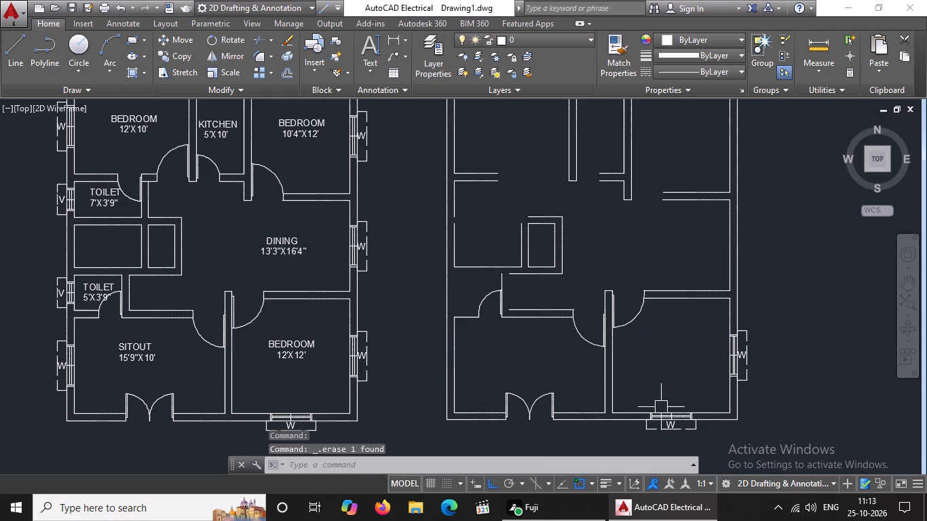
{"action": "left_click_drag", "start_coordinate": [636, 389], "coordinate": [641, 412]}
{"action": "left_click", "coordinate": [717, 443]}
{"action": "key", "text": "Delete"}
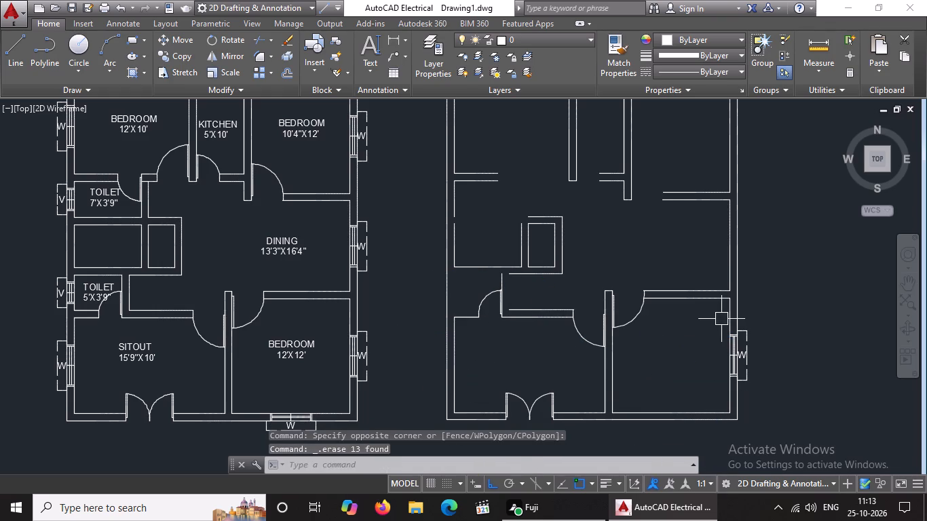
{"action": "left_click_drag", "start_coordinate": [721, 319], "coordinate": [749, 391]}
{"action": "left_click", "coordinate": [700, 322]}
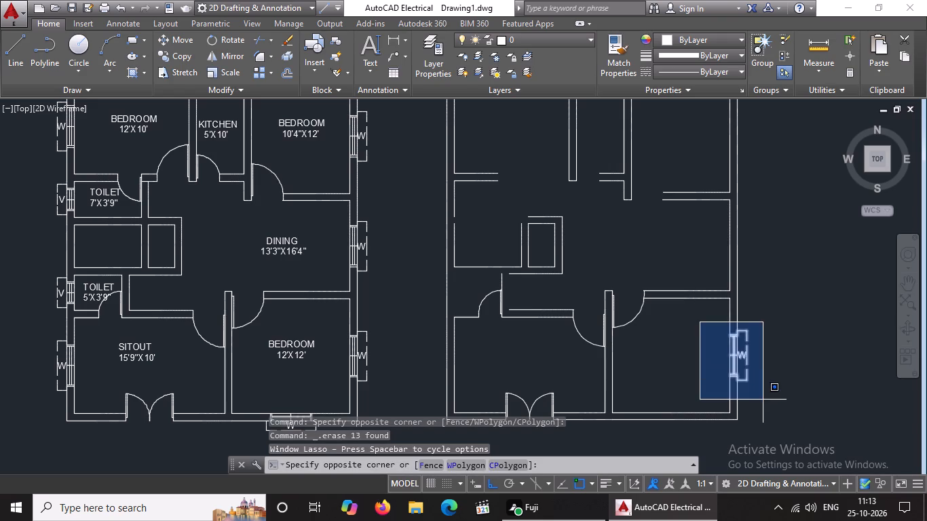
{"action": "left_click", "coordinate": [765, 393]}
{"action": "key", "text": "Delete"}
Erase the sitout's double entrance door, the south toilet's door and the door between sitout and dining in the copied plan.
{"action": "left_click", "coordinate": [480, 387]}
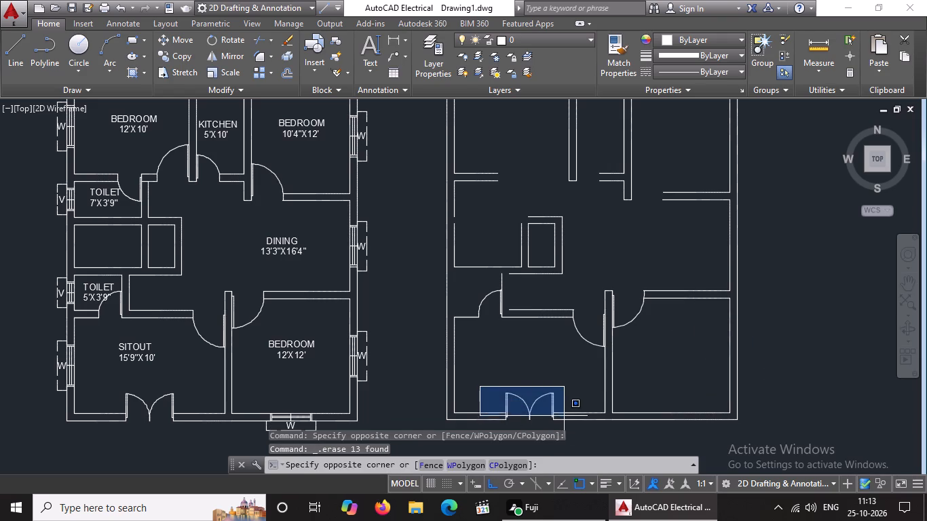
{"action": "left_click", "coordinate": [571, 429]}
{"action": "key", "text": "Delete"}
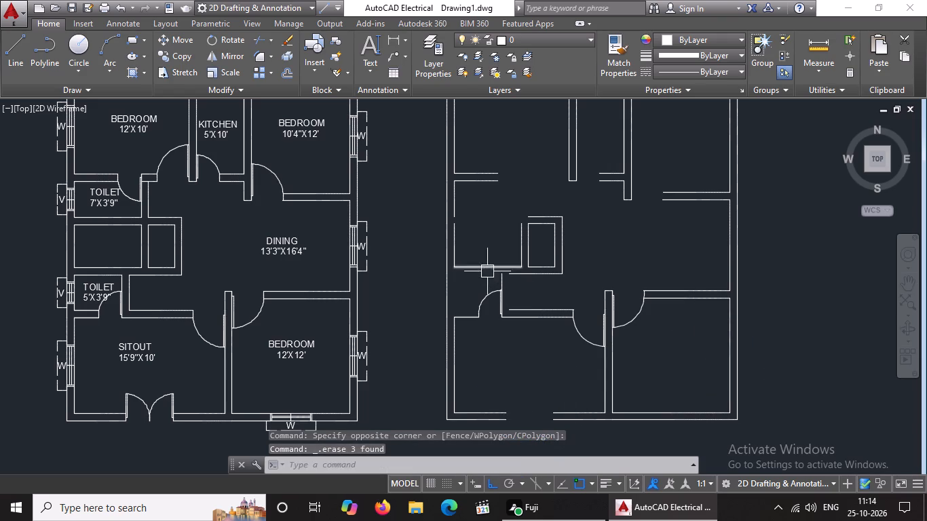
{"action": "left_click", "coordinate": [485, 296]}
{"action": "key", "text": "Delete"}
{"action": "left_click_drag", "start_coordinate": [588, 327], "coordinate": [584, 338]}
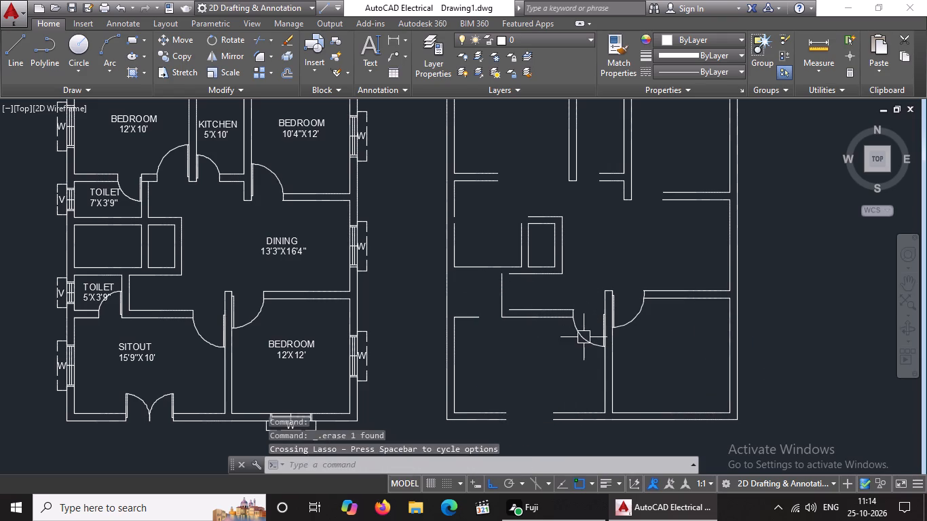
{"action": "left_click", "coordinate": [583, 339]}
{"action": "key", "text": "Delete"}
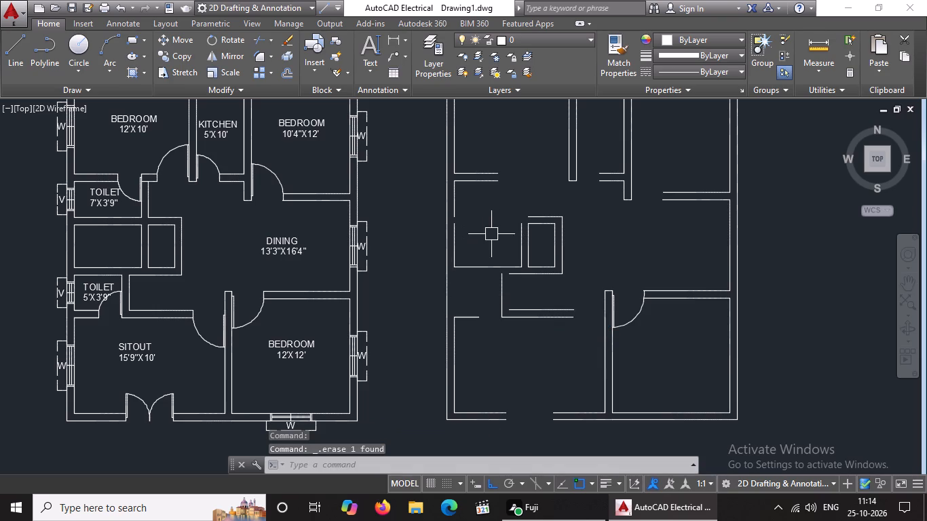
Erase the leftover vertical wall line of the south toilet in the copied plan.
{"action": "left_click_drag", "start_coordinate": [480, 234], "coordinate": [486, 264]}
{"action": "left_click", "coordinate": [523, 351]}
{"action": "key", "text": "Delete"}
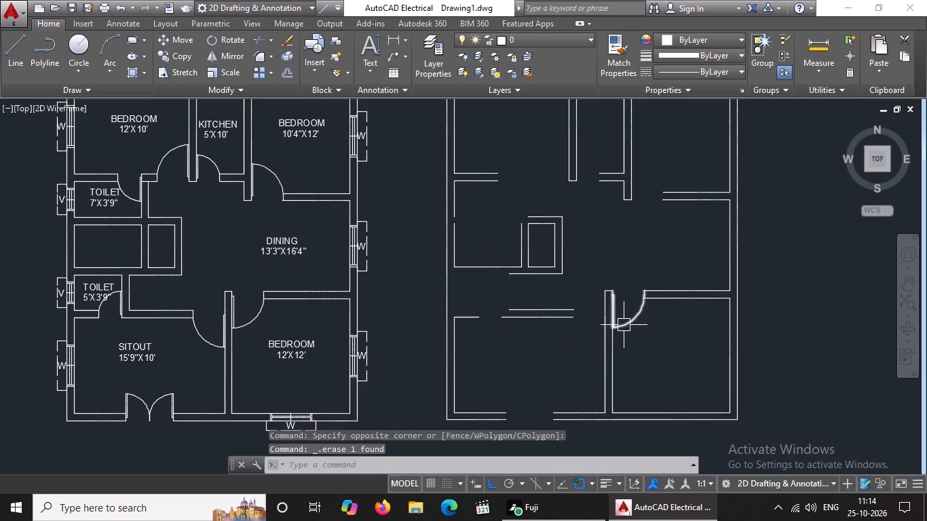
Erase the southeast bedroom's door from the copied plan.
{"action": "left_click", "coordinate": [626, 324]}
{"action": "key", "text": "Delete"}
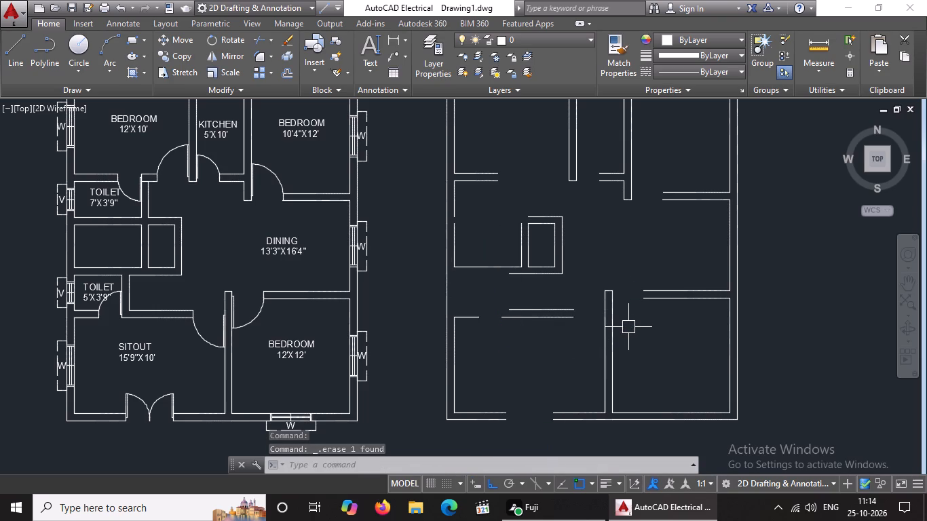
Extend the inner and outer south wall lines across the sitout's entrance opening to make the copied plan's south wall continuous.
{"action": "key", "text": "Escape"}
{"action": "type", "text": "EX"}
{"action": "key", "text": "space"}
{"action": "key", "text": "space"}
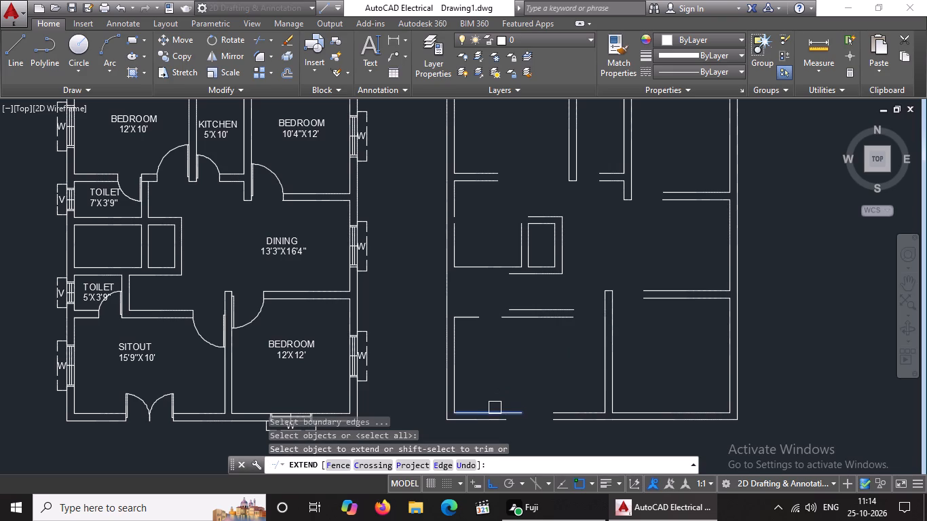
{"action": "left_click", "coordinate": [497, 410]}
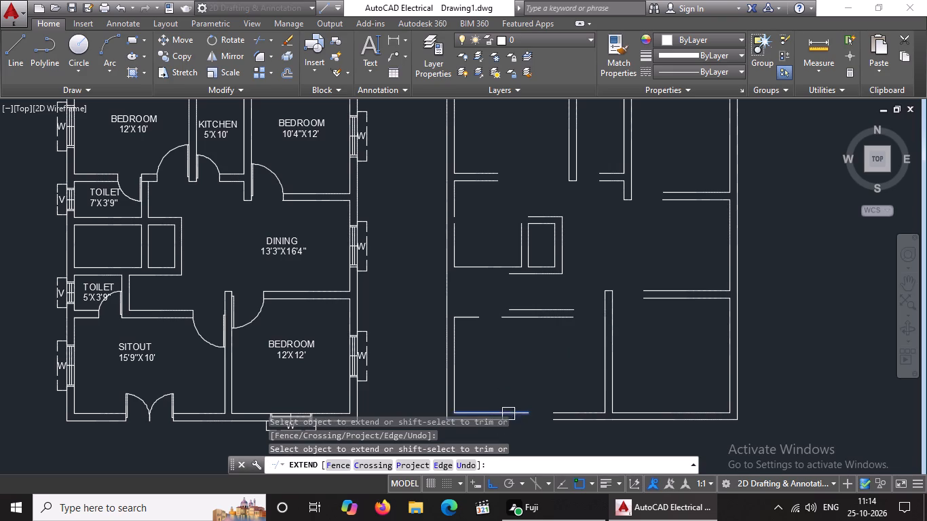
{"action": "left_click", "coordinate": [514, 408]}
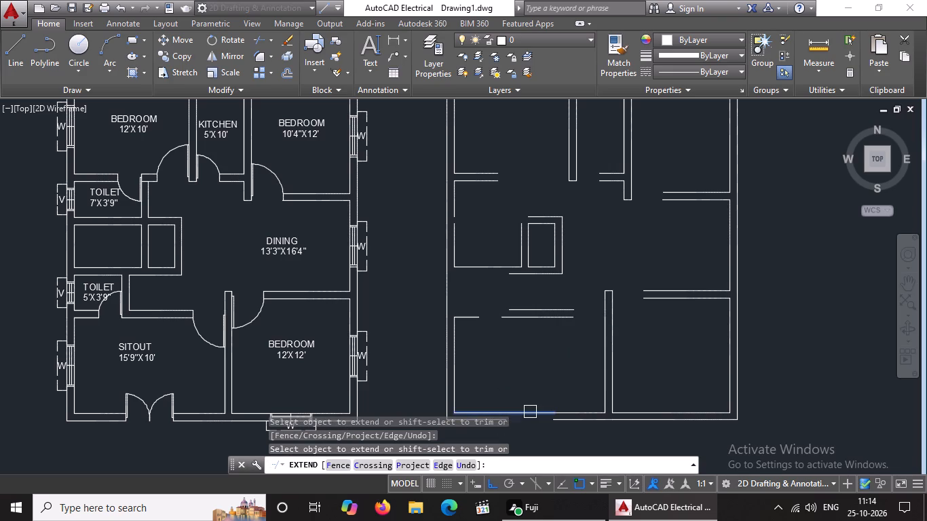
{"action": "left_click", "coordinate": [530, 412]}
{"action": "left_click", "coordinate": [498, 419]}
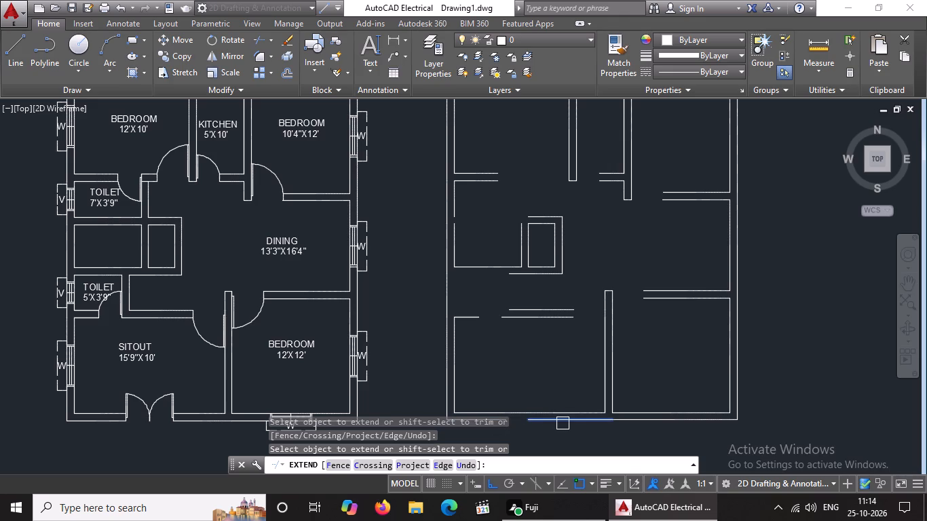
{"action": "left_click", "coordinate": [567, 424]}
{"action": "middle_click_drag", "start_coordinate": [521, 387], "coordinate": [552, 324]}
{"action": "left_click", "coordinate": [537, 362]}
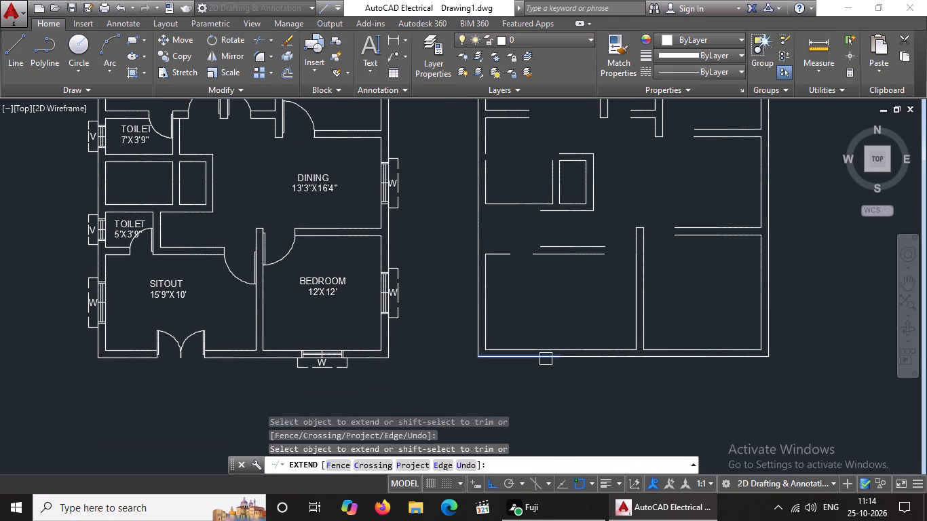
{"action": "left_click", "coordinate": [546, 359]}
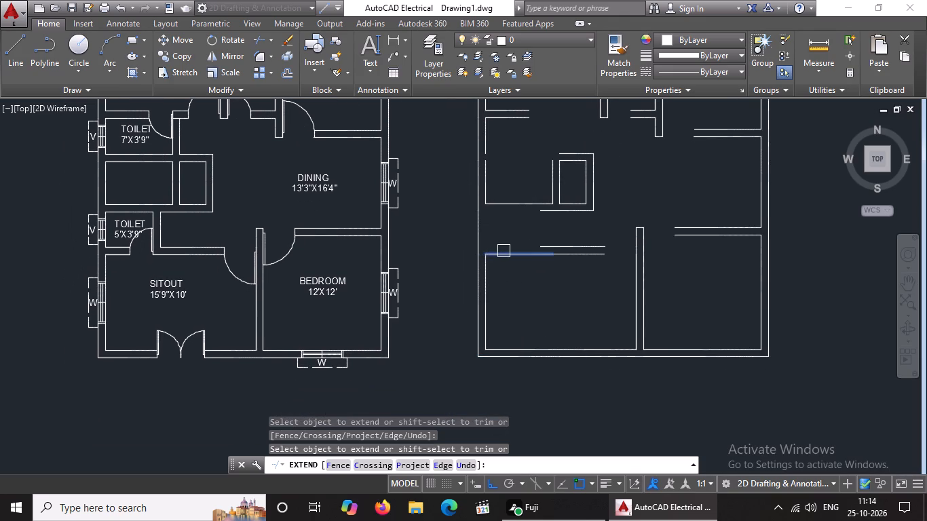
Extend the sitout's north wall lines west toward the outer west wall in the copied plan.
{"action": "left_click", "coordinate": [504, 251]}
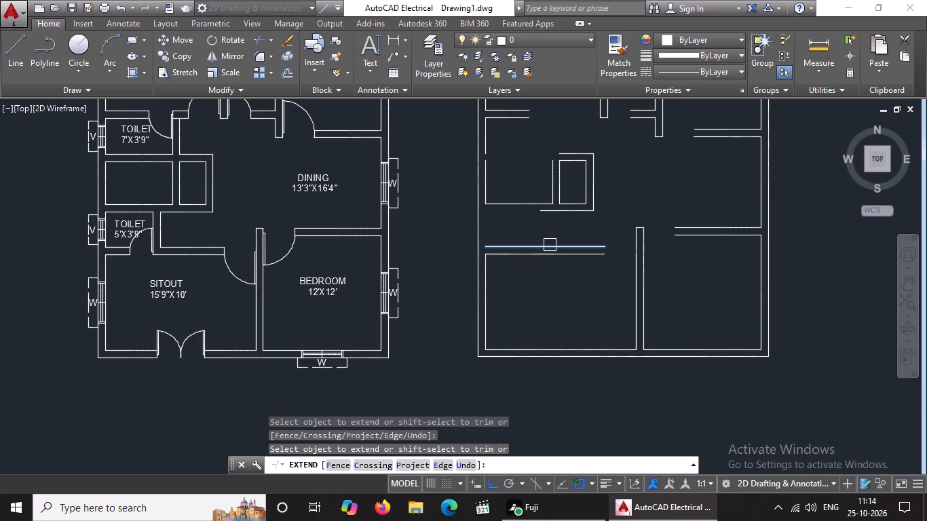
{"action": "left_click", "coordinate": [550, 244]}
{"action": "left_click", "coordinate": [508, 245]}
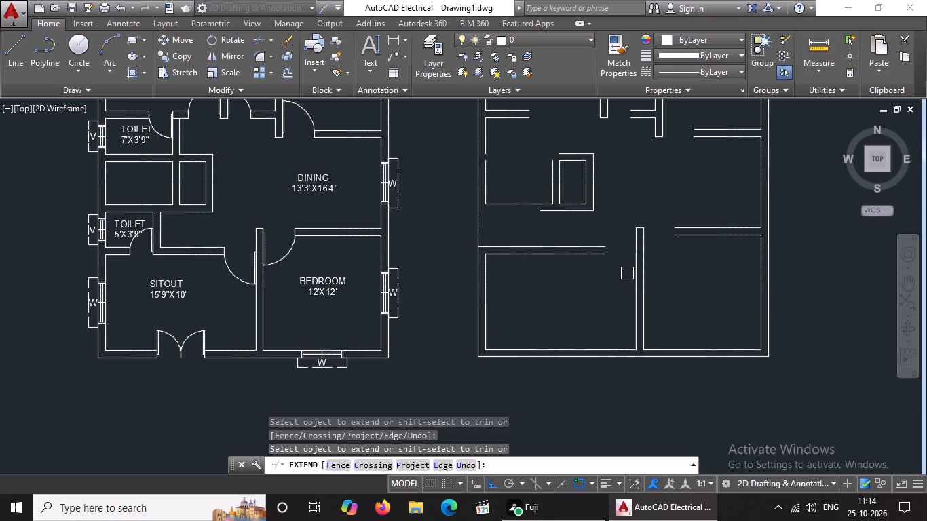
Extend both north wall lines of the southeast bedroom west across its door opening to the sitout-bedroom partition.
{"action": "middle_click_drag", "start_coordinate": [626, 273], "coordinate": [609, 344]}
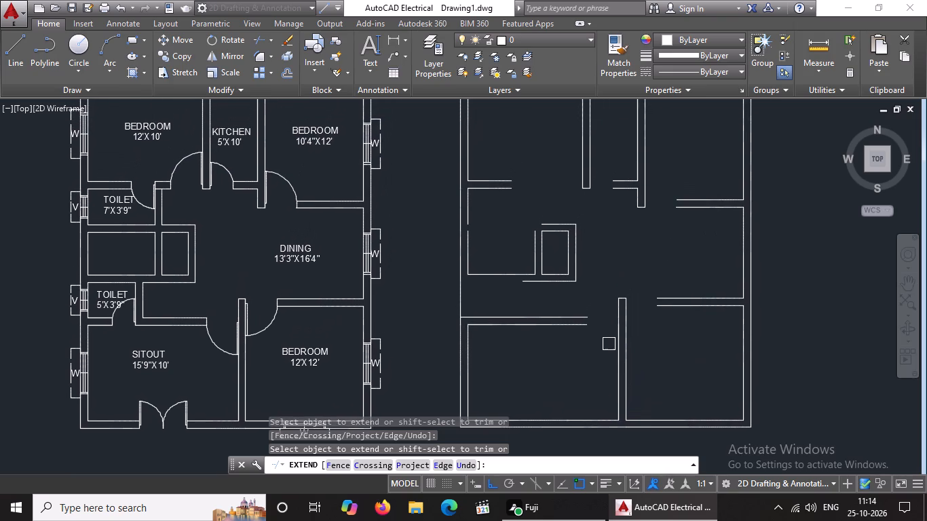
{"action": "left_click", "coordinate": [670, 309]}
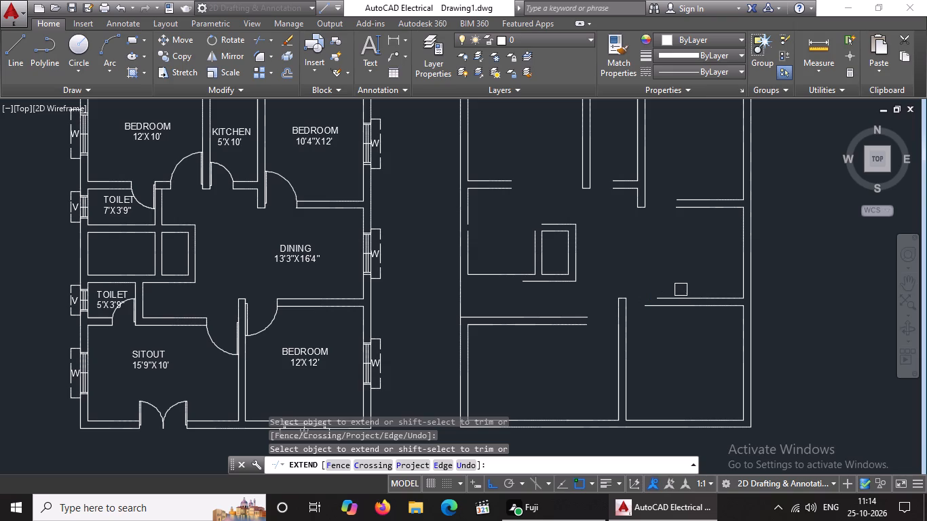
{"action": "left_click", "coordinate": [667, 294]}
{"action": "left_click", "coordinate": [662, 311]}
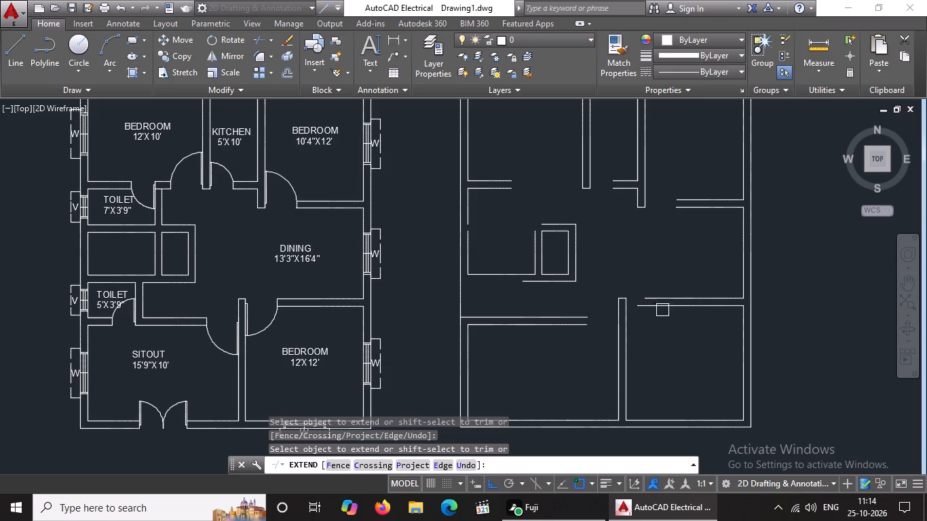
{"action": "left_click_drag", "start_coordinate": [662, 296], "coordinate": [650, 316]}
{"action": "left_click", "coordinate": [655, 307]}
{"action": "left_click", "coordinate": [657, 298]}
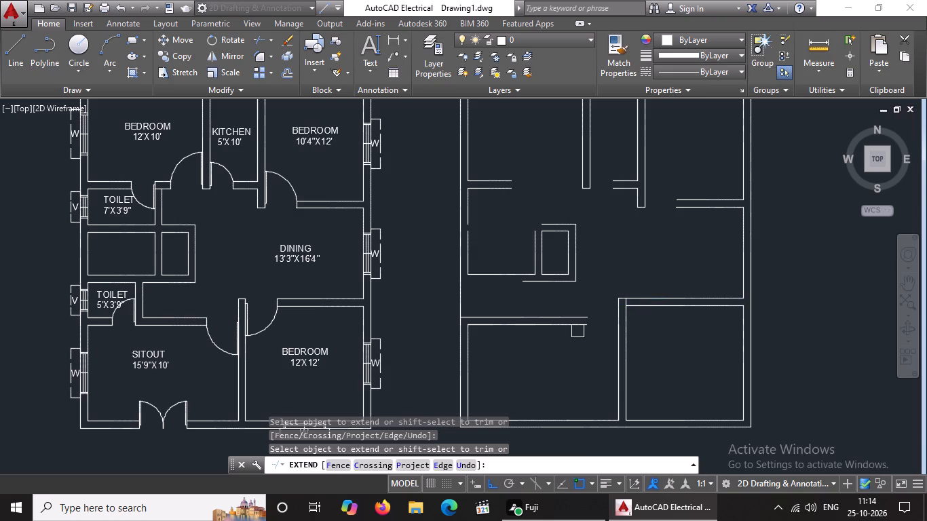
Extend the sitout's two north wall lines east across the door opening to the partition beside the southeast bedroom.
{"action": "left_click", "coordinate": [580, 326]}
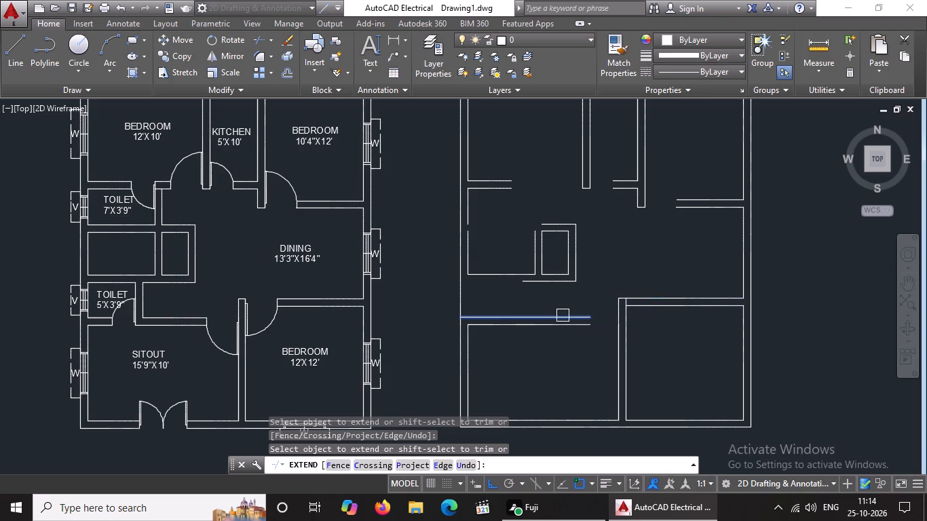
{"action": "left_click", "coordinate": [563, 313]}
{"action": "left_click", "coordinate": [592, 330]}
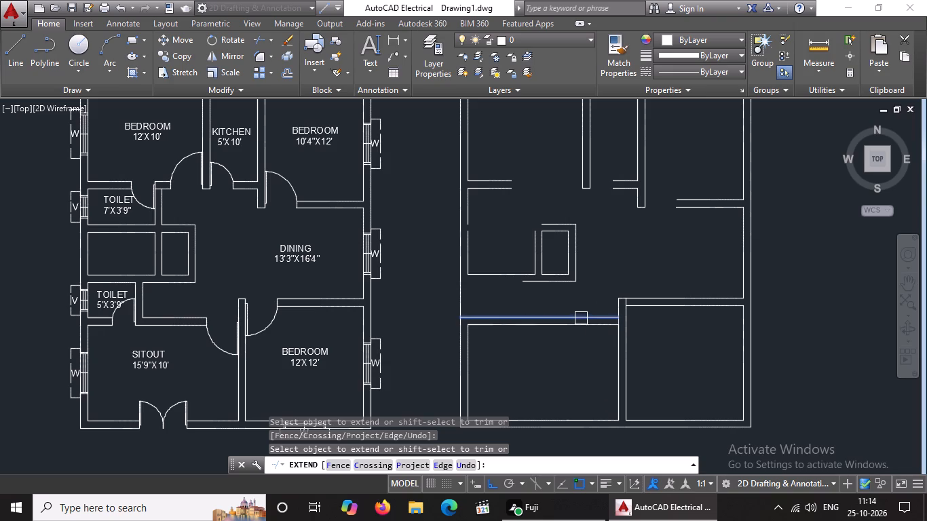
{"action": "left_click", "coordinate": [581, 319]}
Extend the south wall lines of the kitchen and the northeast bedroom across their door openings in the copied plan.
{"action": "middle_click_drag", "start_coordinate": [584, 317], "coordinate": [571, 437]}
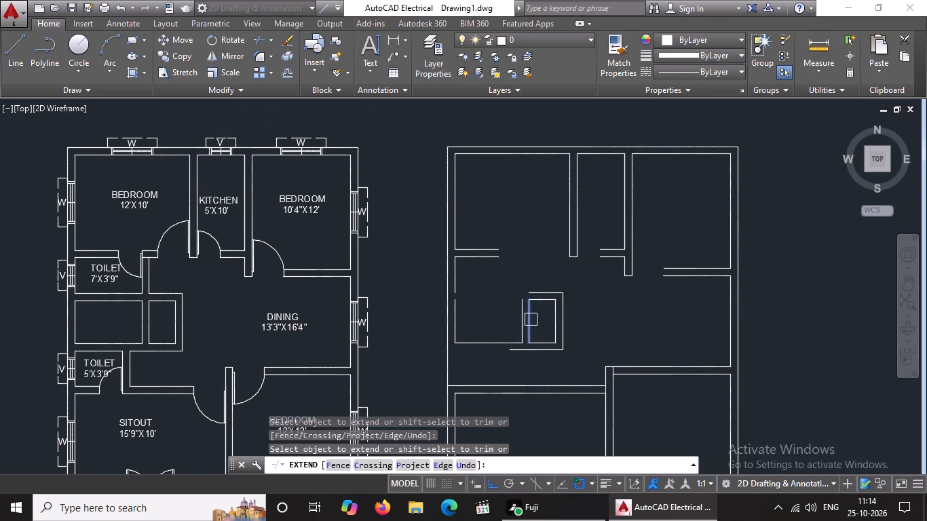
{"action": "left_click", "coordinate": [609, 245]}
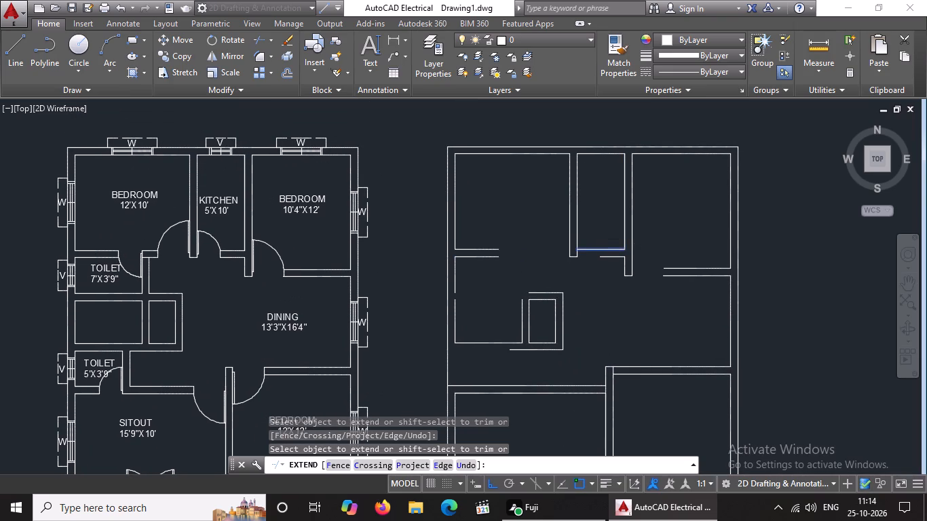
{"action": "left_click", "coordinate": [603, 258]}
{"action": "left_click", "coordinate": [675, 264]}
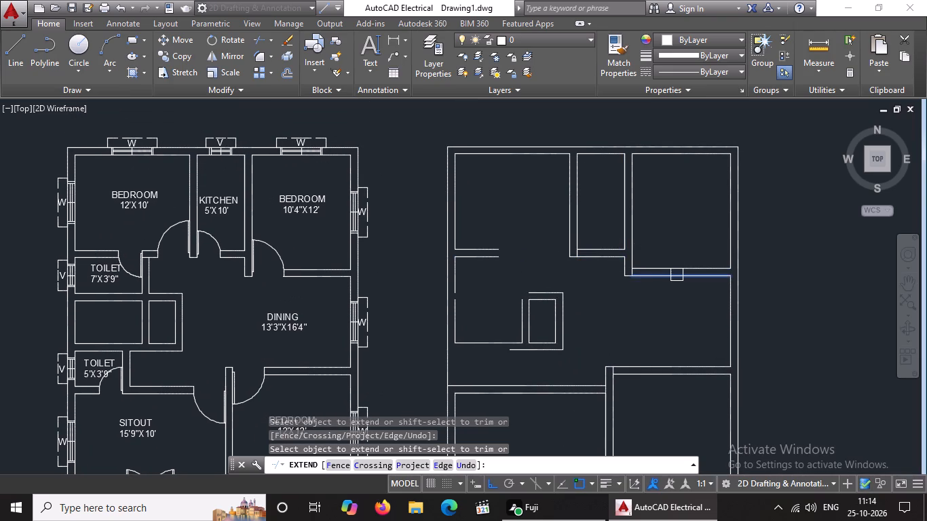
{"action": "left_click", "coordinate": [677, 275]}
Extend the northwest bedroom's two south wall lines east to the kitchen's west wall, closing the toilet and bedroom door openings.
{"action": "left_click", "coordinate": [499, 256]}
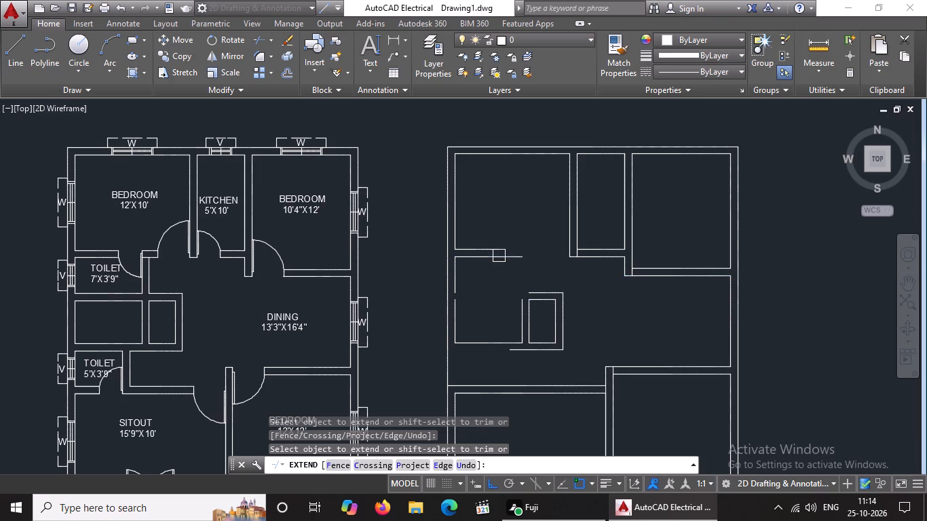
{"action": "left_click", "coordinate": [493, 248]}
{"action": "left_click", "coordinate": [515, 254]}
{"action": "left_click", "coordinate": [512, 246]}
{"action": "left_click", "coordinate": [527, 261]}
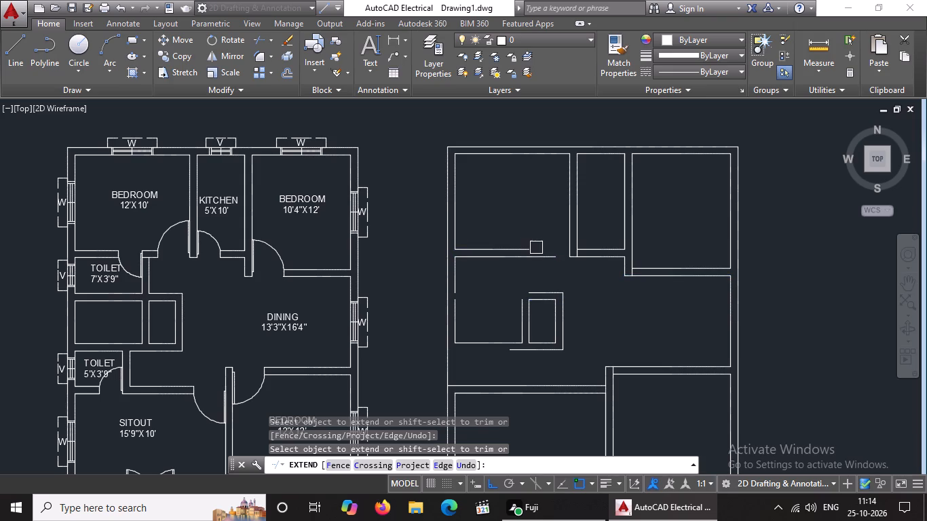
{"action": "left_click", "coordinate": [532, 248]}
{"action": "left_click", "coordinate": [548, 261]}
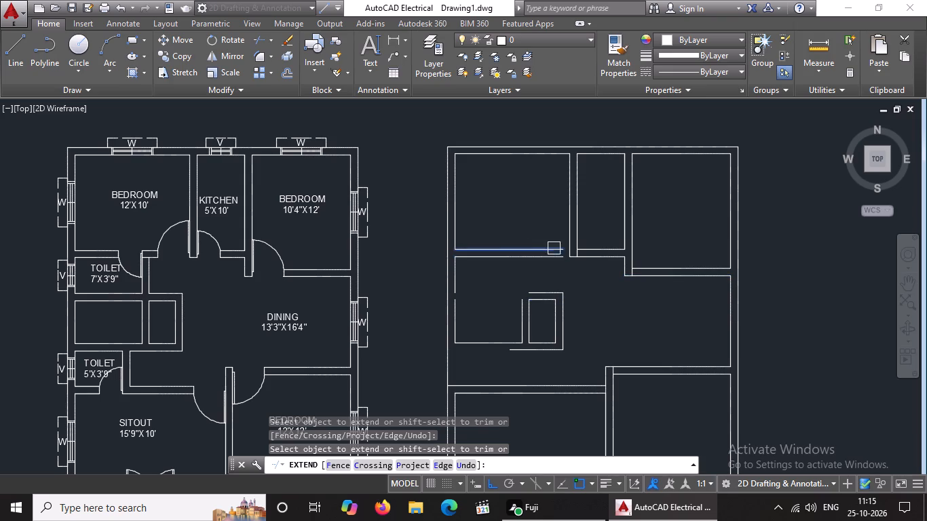
{"action": "left_click", "coordinate": [536, 249]}
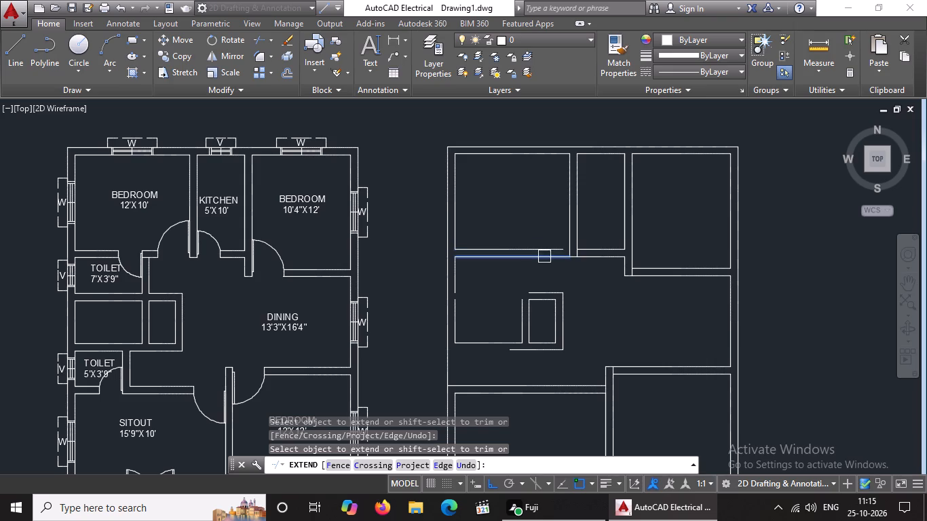
{"action": "left_click", "coordinate": [545, 259]}
{"action": "left_click", "coordinate": [553, 247]}
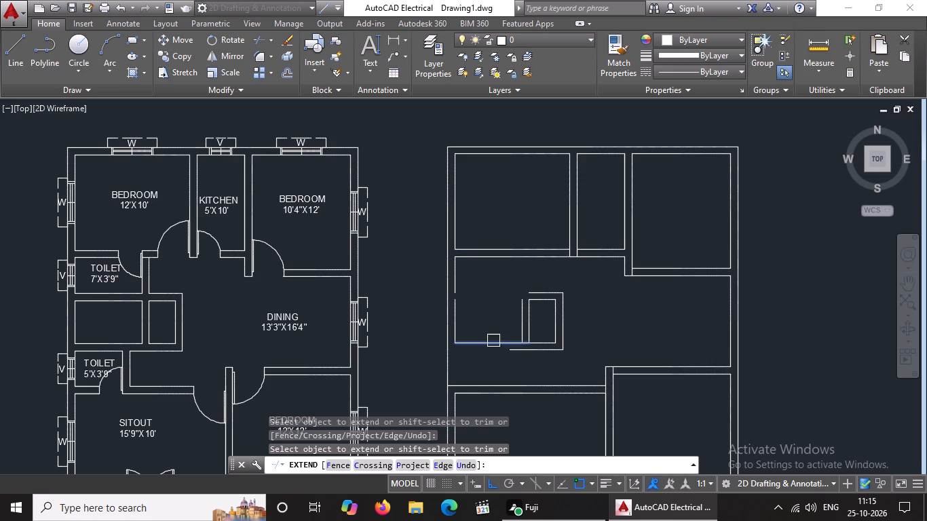
Extend the central-west block's outer south line west to the west wall and close the gap in the inner west wall line.
{"action": "left_click", "coordinate": [512, 353]}
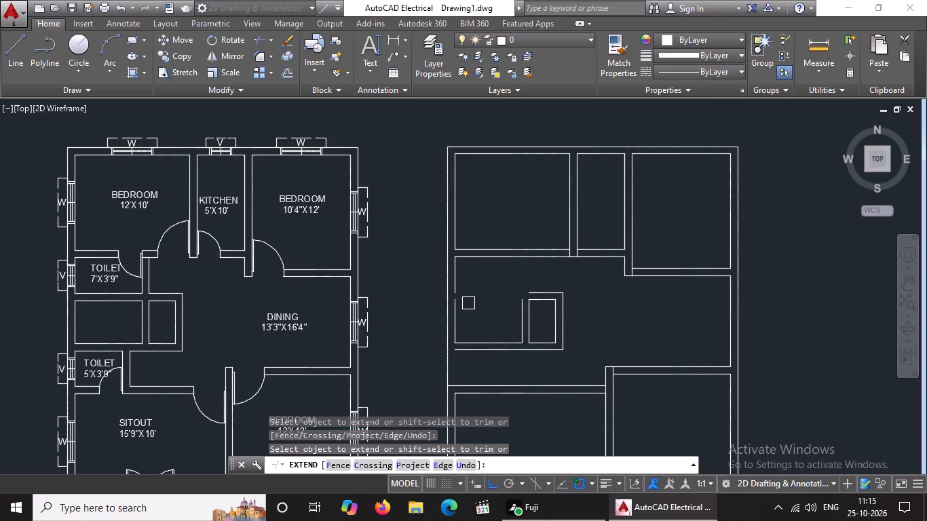
{"action": "left_click", "coordinate": [453, 305]}
{"action": "left_click", "coordinate": [458, 278]}
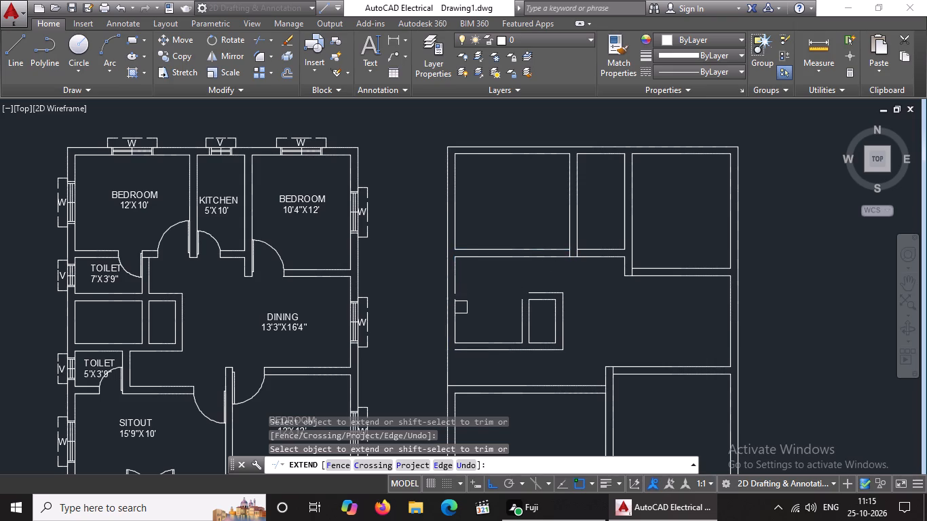
{"action": "left_click", "coordinate": [461, 307]}
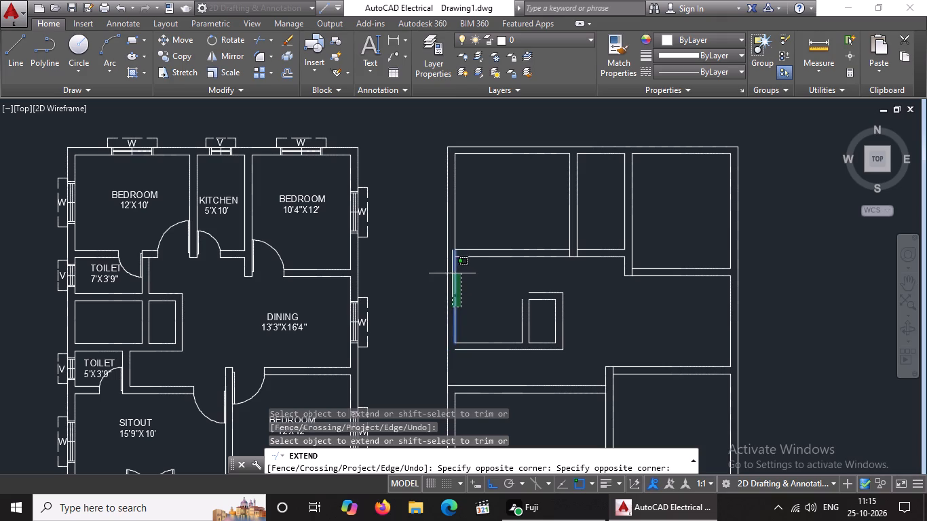
{"action": "left_click", "coordinate": [452, 273]}
{"action": "left_click", "coordinate": [457, 288]}
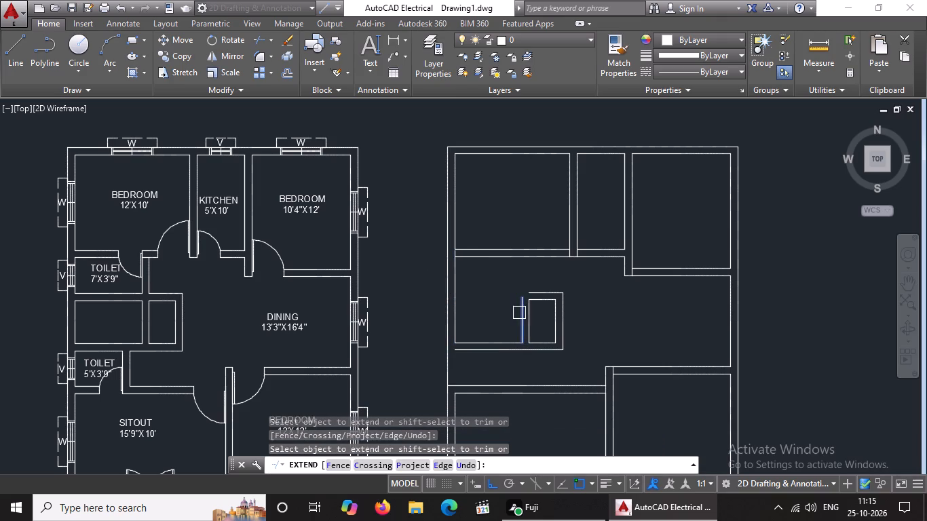
Extend the central-west block's two vertical partition lines north and its outer north line west to the partition.
{"action": "left_click", "coordinate": [524, 315]}
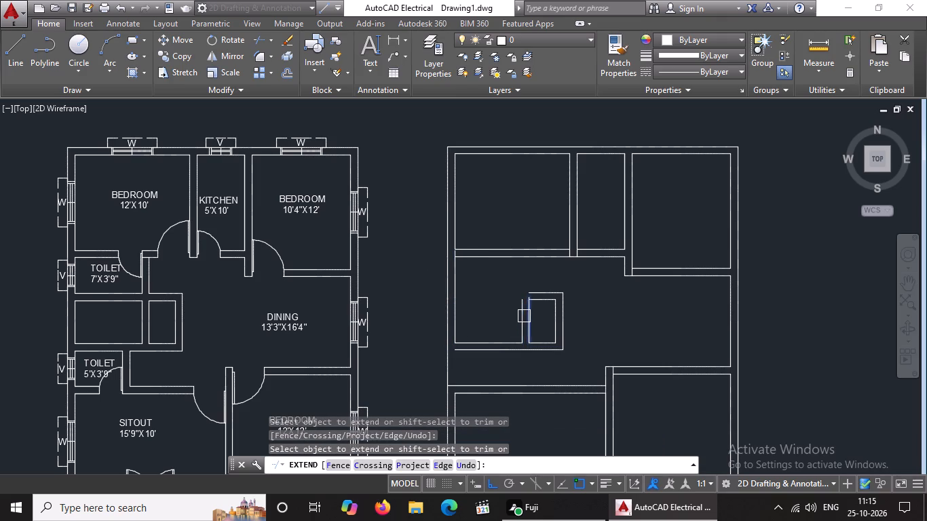
{"action": "left_click", "coordinate": [523, 304]}
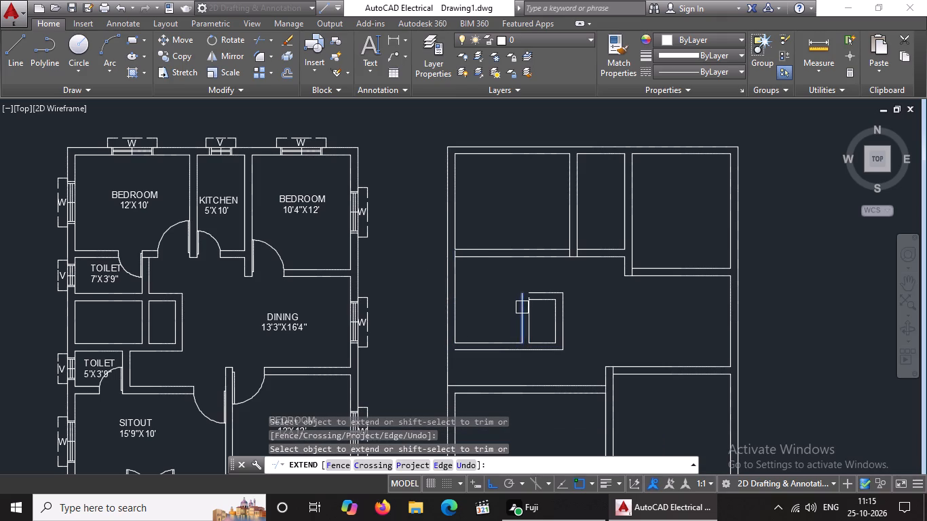
{"action": "left_click", "coordinate": [522, 307]}
{"action": "left_click", "coordinate": [536, 294]}
Extend the sitout's inner west wall line north to the outer line of its north wall.
{"action": "left_click", "coordinate": [459, 410]}
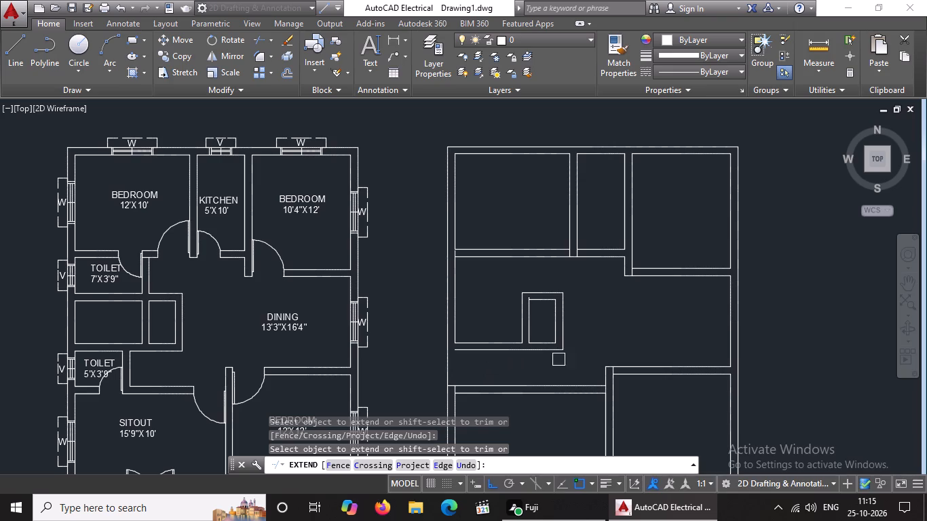
{"action": "scroll", "coordinate": [613, 345], "scroll_direction": "down", "scroll_amount": 4}
{"action": "scroll", "coordinate": [660, 379], "scroll_direction": "up", "scroll_amount": 1}
{"action": "scroll", "coordinate": [658, 332], "scroll_direction": "down", "scroll_amount": 7}
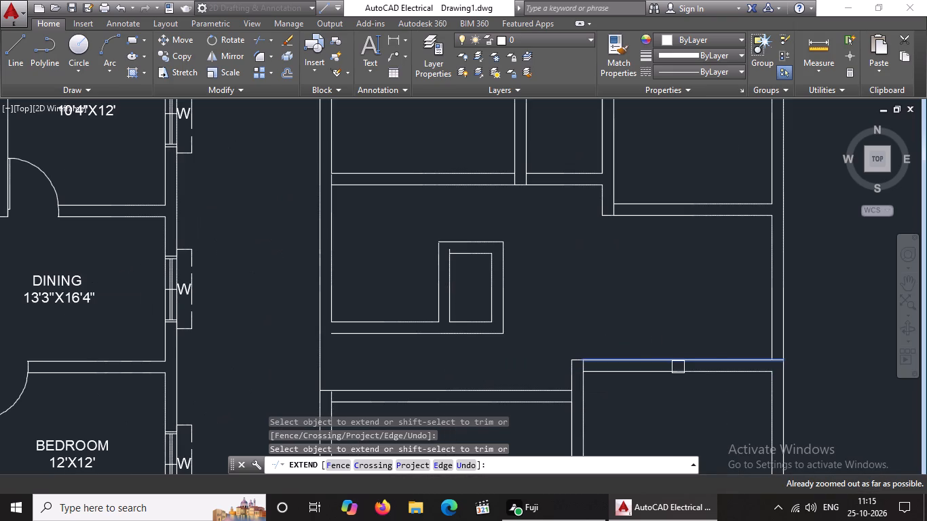
{"action": "middle_click_drag", "start_coordinate": [678, 367], "coordinate": [679, 450]}
{"action": "scroll", "coordinate": [671, 391], "scroll_direction": "down", "scroll_amount": 4}
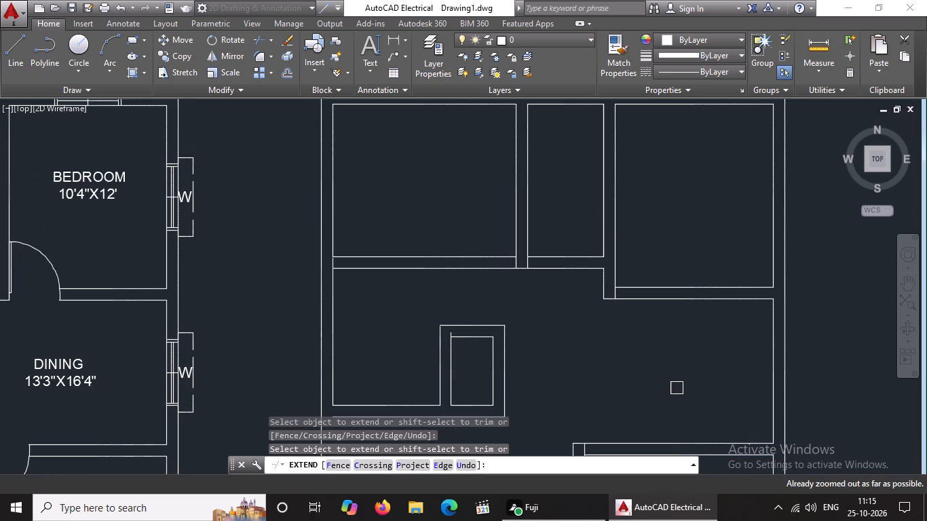
{"action": "scroll", "coordinate": [677, 388], "scroll_direction": "down", "scroll_amount": 1}
{"action": "key", "text": "Escape"}
{"action": "key", "text": "Escape"}
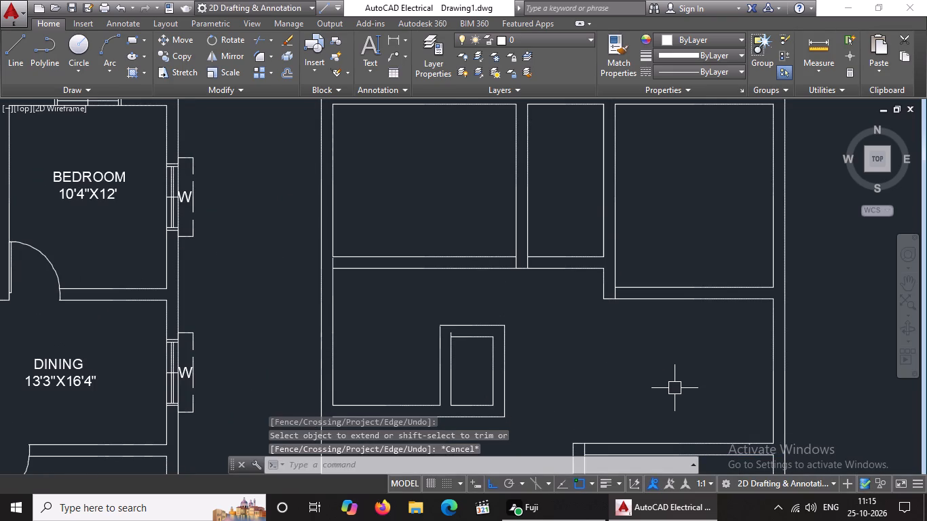
Erase the two vertical partition lines inside the central-west block of the copied plan.
{"action": "type", "text": "Z A"}
{"action": "key", "text": "space"}
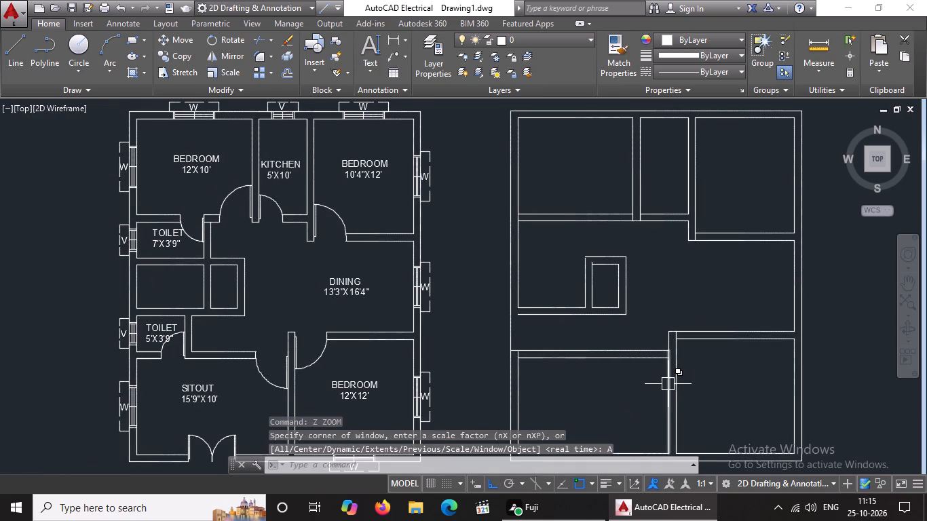
{"action": "middle_click_drag", "start_coordinate": [670, 378], "coordinate": [660, 334]}
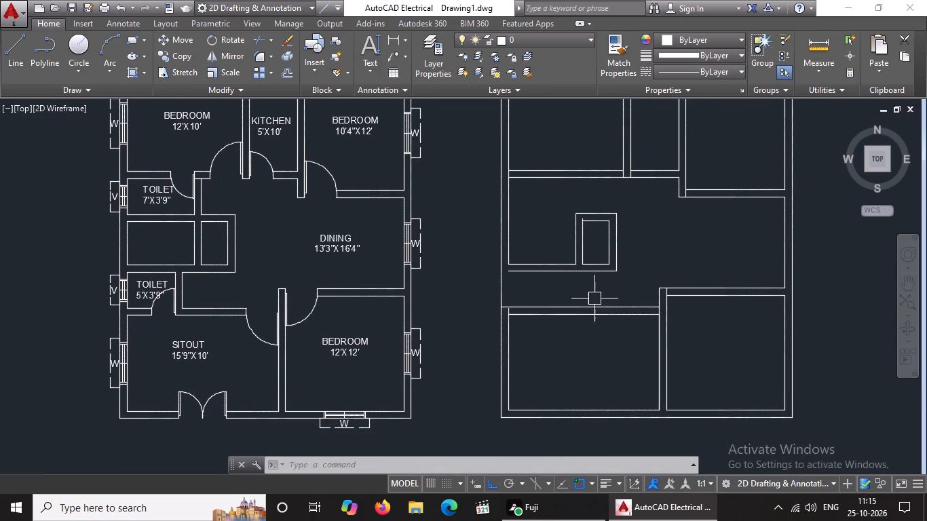
{"action": "middle_click_drag", "start_coordinate": [594, 298], "coordinate": [586, 344]}
{"action": "left_click_drag", "start_coordinate": [552, 242], "coordinate": [561, 272]}
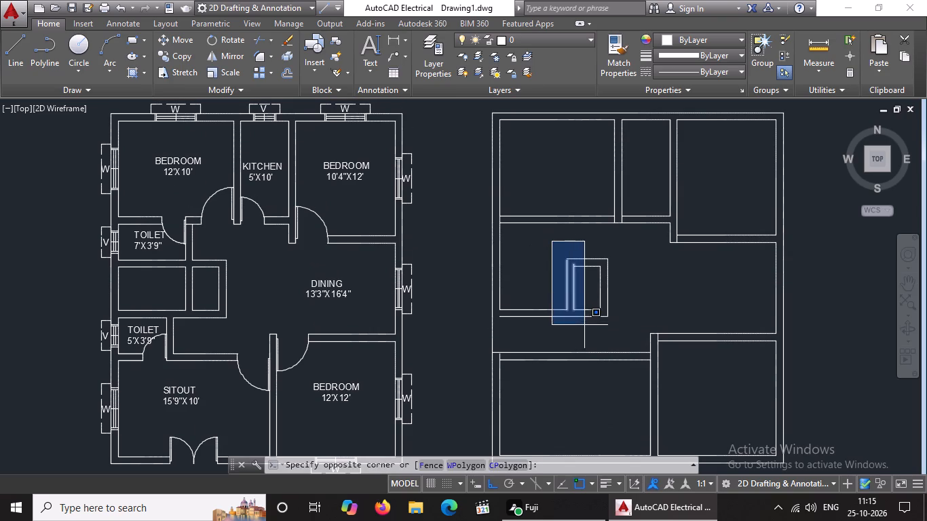
{"action": "left_click", "coordinate": [584, 326]}
{"action": "key", "text": "Delete"}
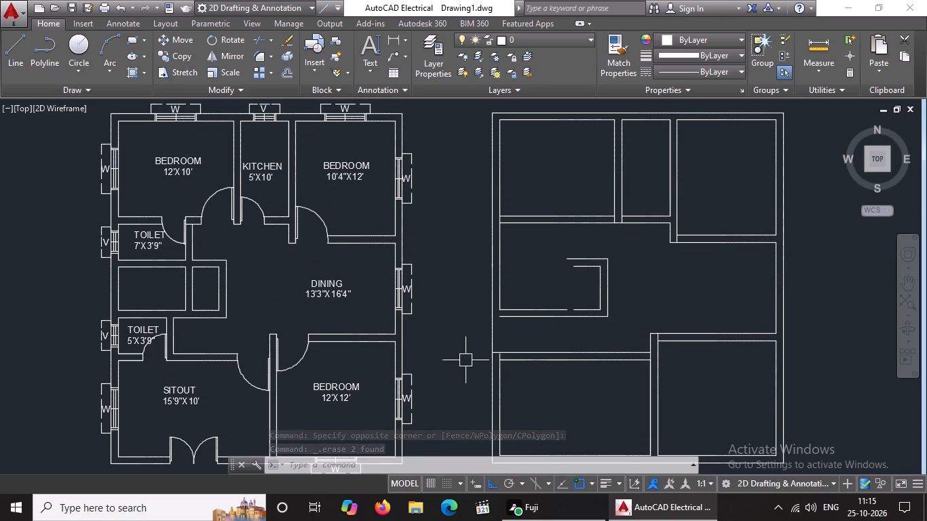
Trim away the outer line of the sitout's north wall in the copied plan and erase its leftover segments.
{"action": "scroll", "coordinate": [493, 363], "scroll_direction": "up", "scroll_amount": 1}
{"action": "type", "text": "TR"}
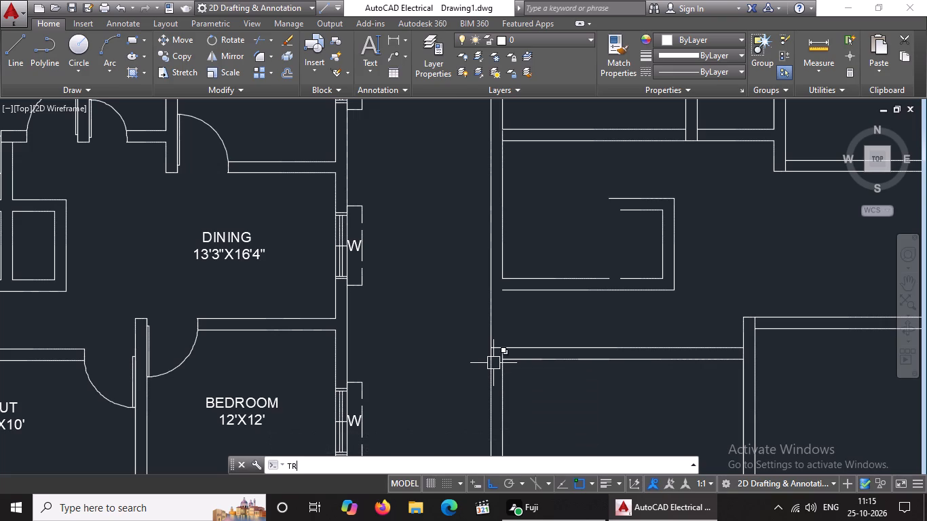
{"action": "key", "text": "Return"}
{"action": "key", "text": "Return"}
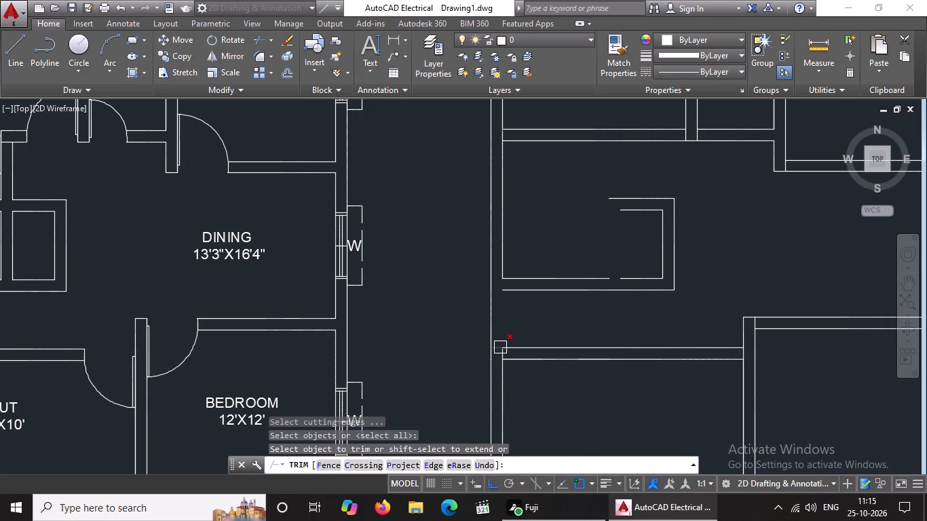
{"action": "left_click", "coordinate": [501, 347]}
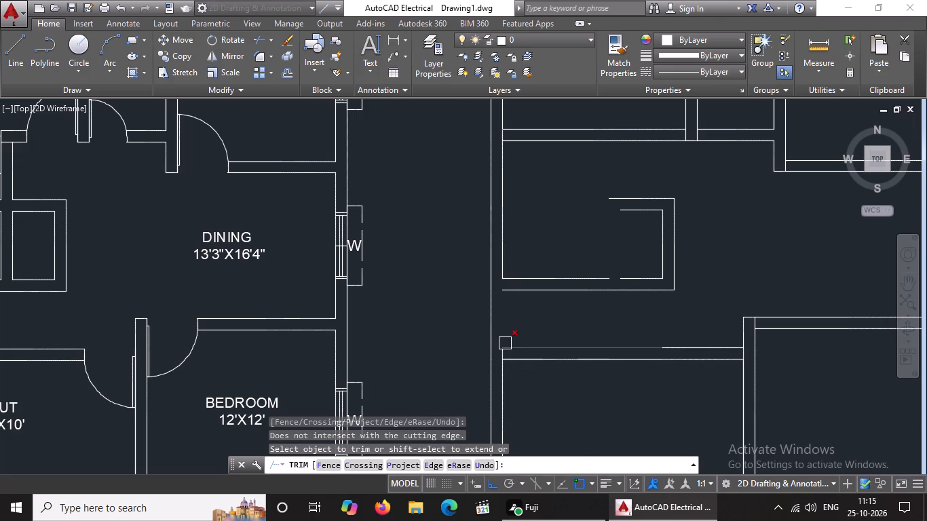
{"action": "left_click_drag", "start_coordinate": [506, 344], "coordinate": [520, 345]}
{"action": "left_click", "coordinate": [694, 346]}
{"action": "left_click", "coordinate": [661, 345]}
{"action": "left_click", "coordinate": [712, 348]}
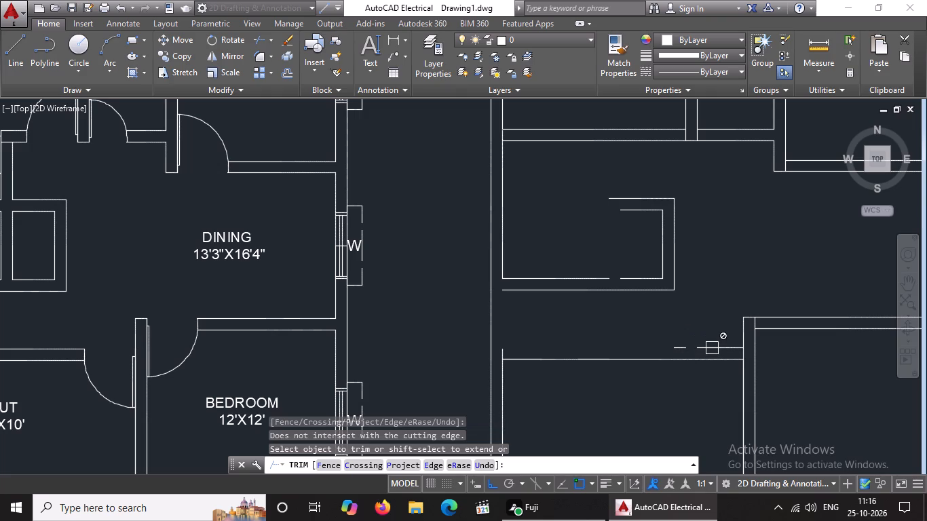
{"action": "key", "text": "Escape"}
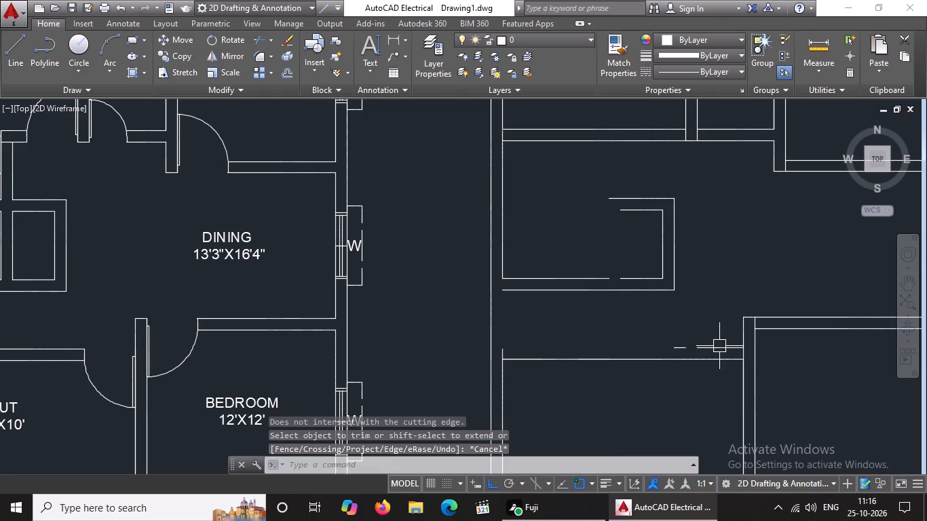
{"action": "left_click", "coordinate": [719, 348]}
{"action": "key", "text": "Delete"}
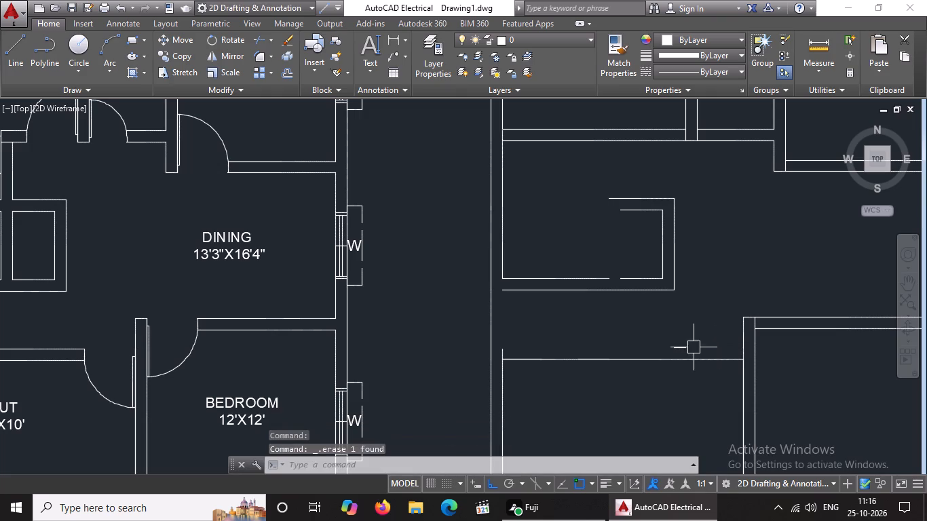
{"action": "left_click", "coordinate": [680, 349]}
{"action": "key", "text": "Delete"}
Extend the sitout's inner west wall line north to the outer south line of the central-west block.
{"action": "type", "text": "EX"}
{"action": "key", "text": "Return"}
{"action": "key", "text": "Return"}
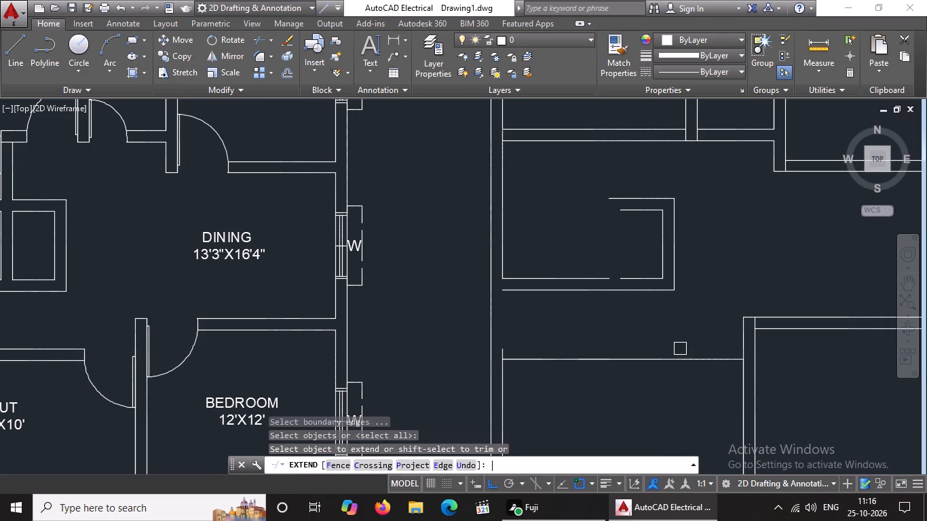
{"action": "left_click", "coordinate": [503, 351]}
{"action": "left_click", "coordinate": [503, 339]}
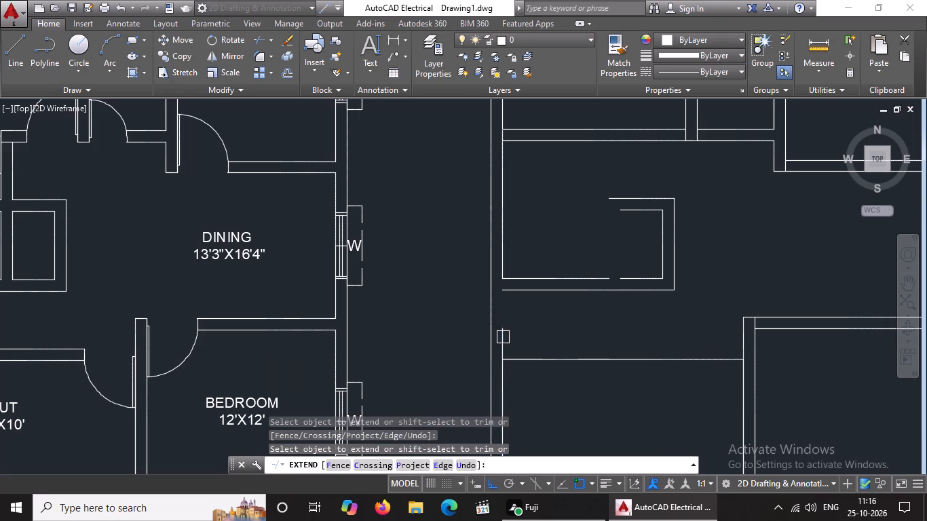
{"action": "left_click", "coordinate": [505, 351]}
{"action": "left_click", "coordinate": [506, 336]}
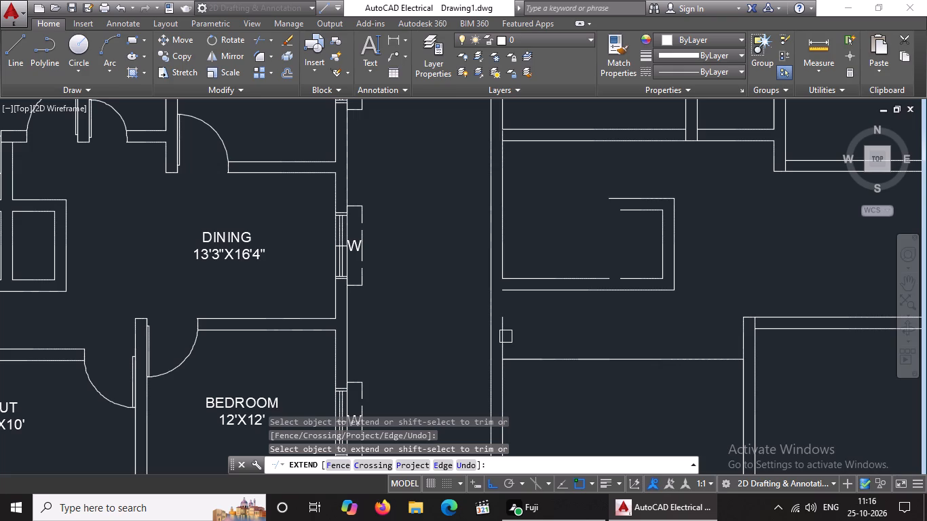
{"action": "left_click", "coordinate": [503, 334]}
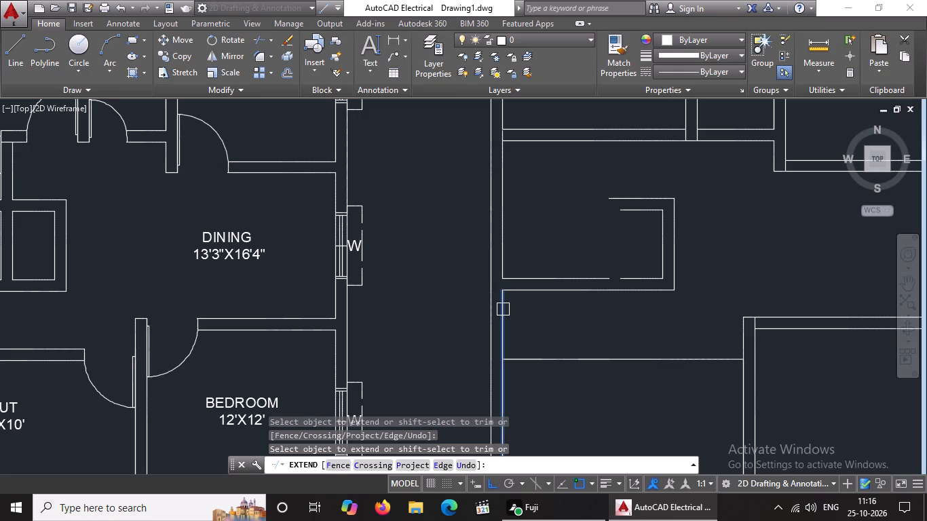
{"action": "left_click", "coordinate": [504, 307]}
{"action": "scroll", "coordinate": [533, 320], "scroll_direction": "down", "scroll_amount": 7}
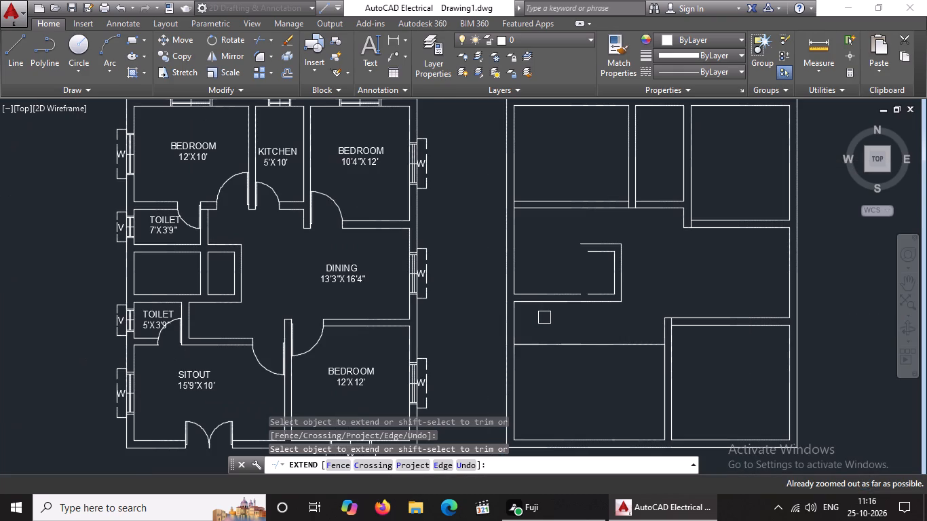
{"action": "scroll", "coordinate": [544, 317], "scroll_direction": "down", "scroll_amount": 1}
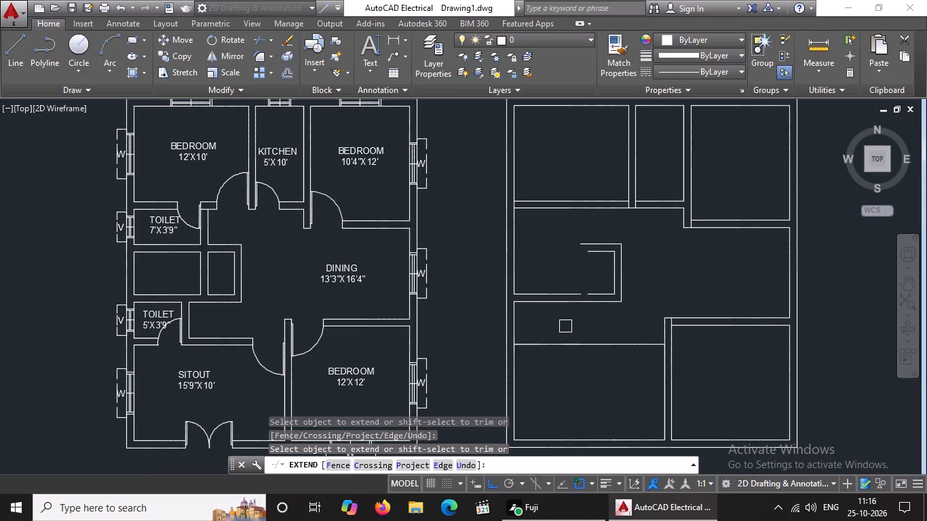
{"action": "key", "text": "Escape"}
{"action": "key", "text": "Escape"}
{"action": "key", "text": "Escape"}
{"action": "key", "text": "Escape"}
{"action": "key", "text": "Escape"}
{"action": "key", "text": "Escape"}
{"action": "key", "text": "Escape"}
{"action": "key", "text": "Escape"}
{"action": "key", "text": "Escape"}
{"action": "key", "text": "Escape"}
{"action": "key", "text": "Escape"}
{"action": "key", "text": "Escape"}
{"action": "key", "text": "Escape"}
{"action": "key", "text": "Escape"}
{"action": "key", "text": "Escape"}
{"action": "key", "text": "Escape"}
{"action": "key", "text": "Escape"}
{"action": "key", "text": "Escape"}
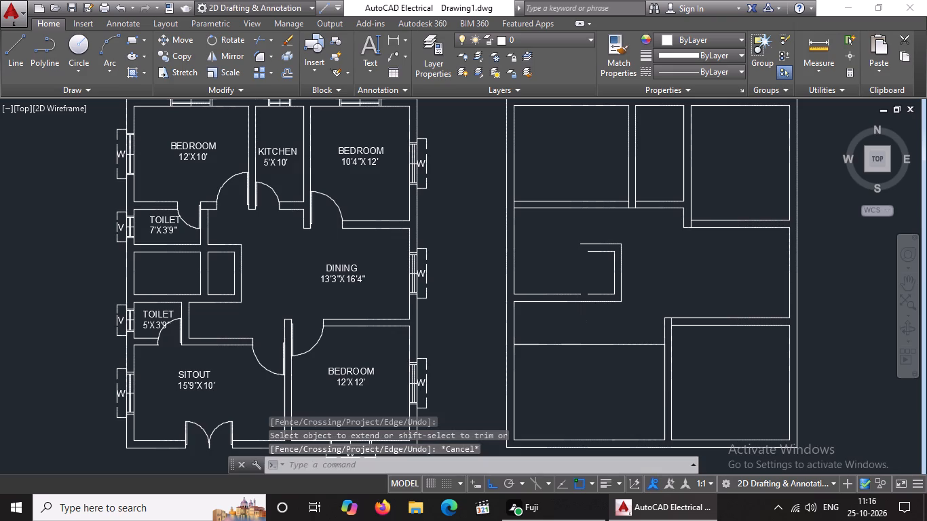
Close the gap in the central-west block's inner south line and extend both its north wall lines west to the west wall.
{"action": "scroll", "coordinate": [576, 320], "scroll_direction": "down", "scroll_amount": 2}
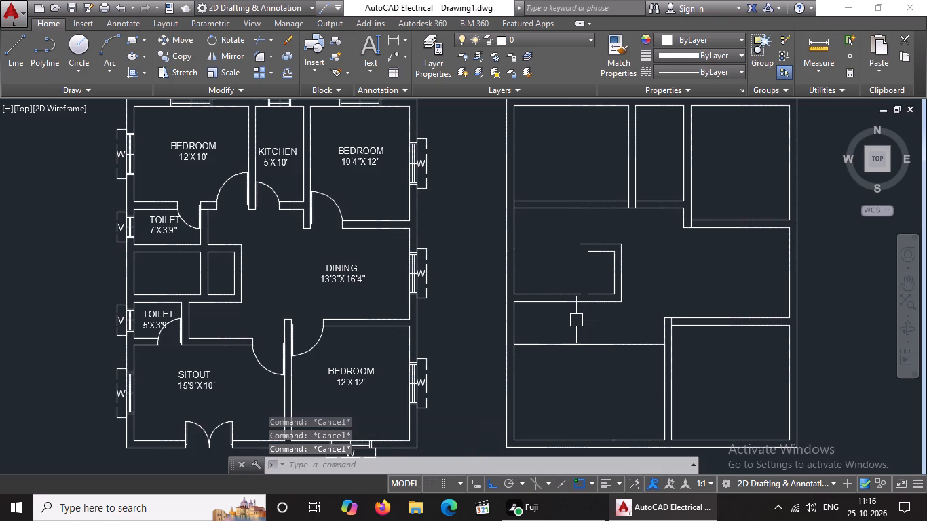
{"action": "middle_click_drag", "start_coordinate": [578, 300], "coordinate": [546, 370]}
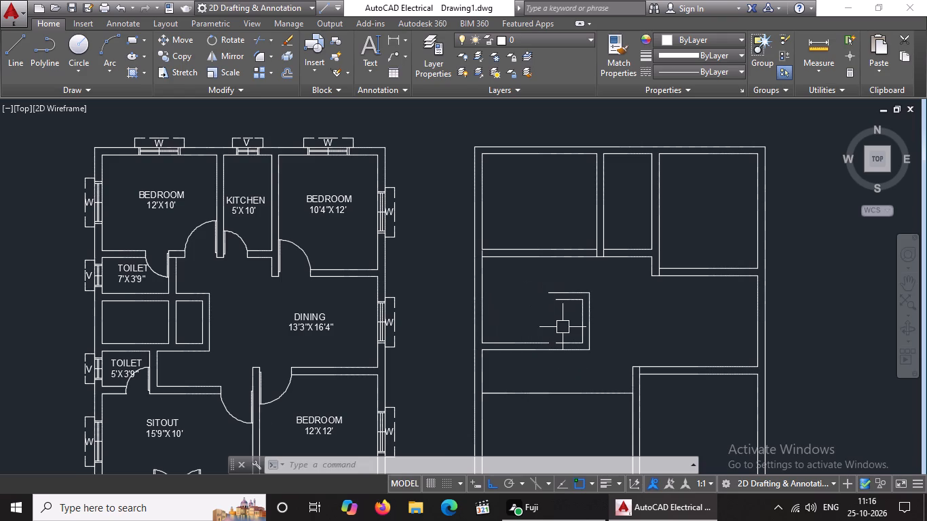
{"action": "type", "text": "EX"}
{"action": "key", "text": "Return"}
{"action": "key", "text": "Return"}
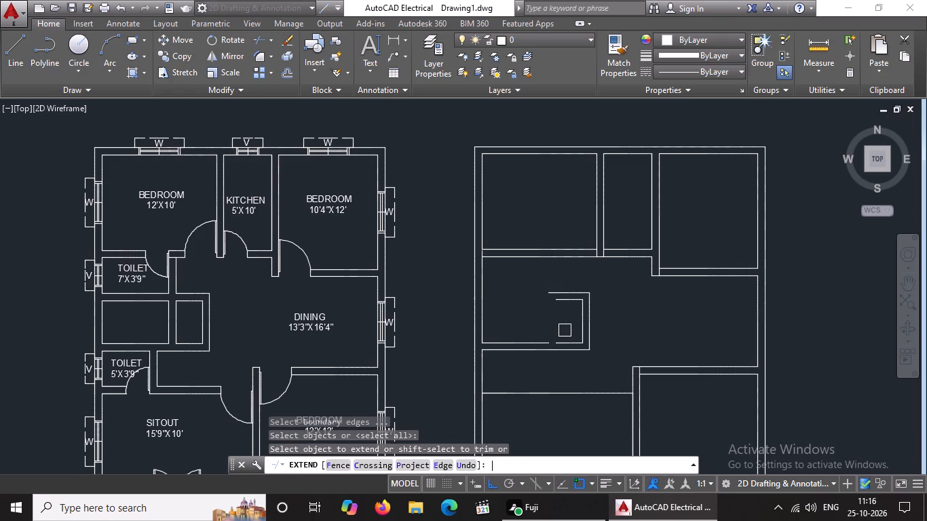
{"action": "left_click", "coordinate": [536, 340]}
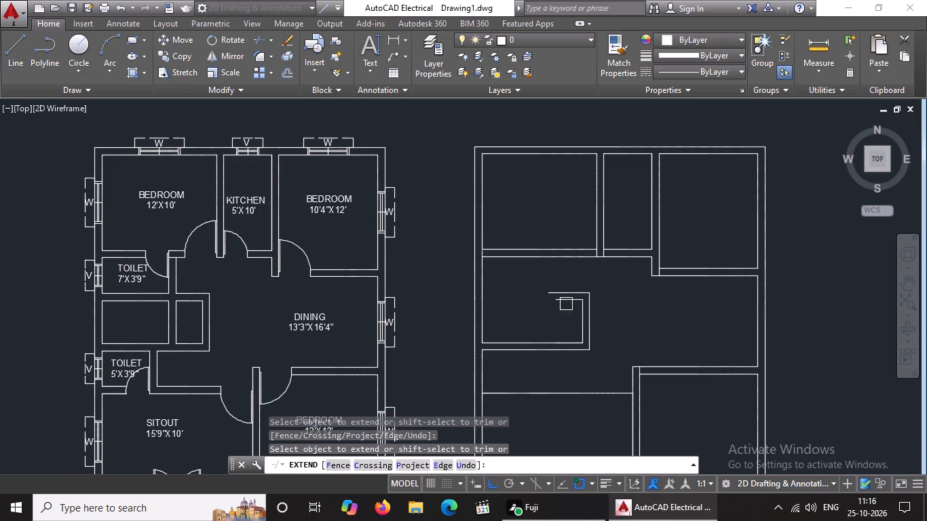
{"action": "left_click", "coordinate": [561, 301]}
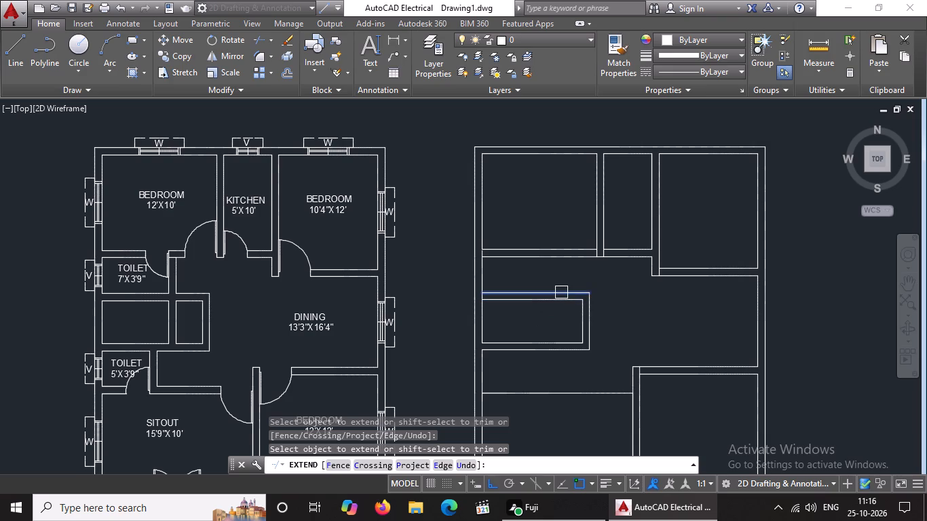
{"action": "left_click", "coordinate": [561, 292]}
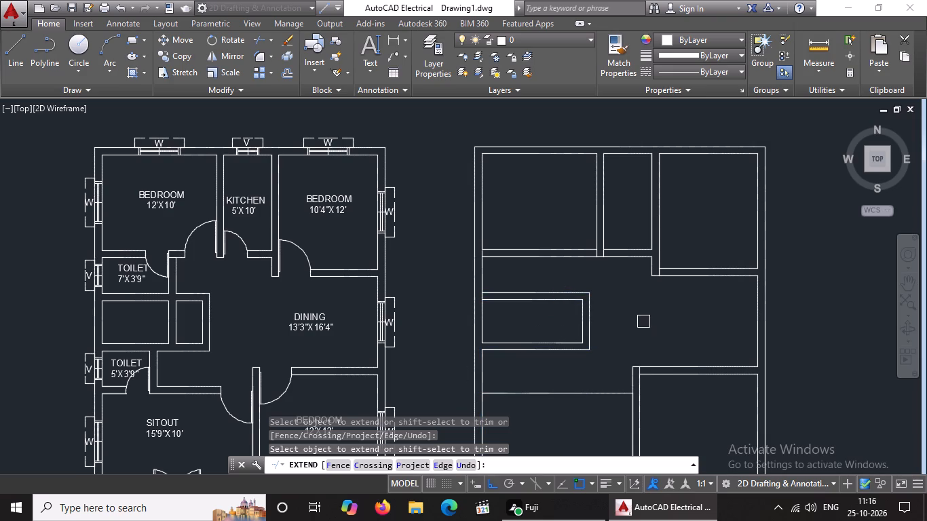
{"action": "key", "text": "Escape"}
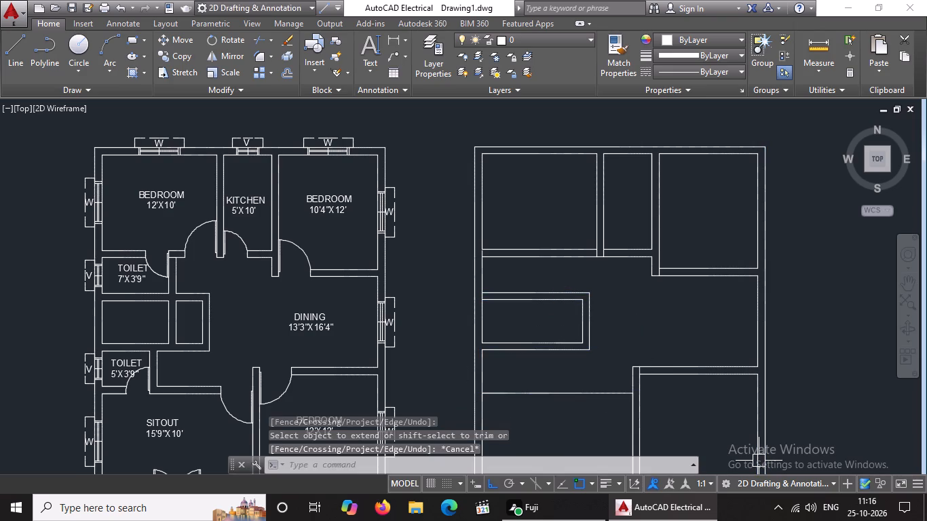
Offset the segments of the sitout's north wall line 9" north to form the wall's outer line.
{"action": "key", "text": "o"}
{"action": "key", "text": "Return"}
{"action": "type", "text": "9\""}
{"action": "key", "text": "Return"}
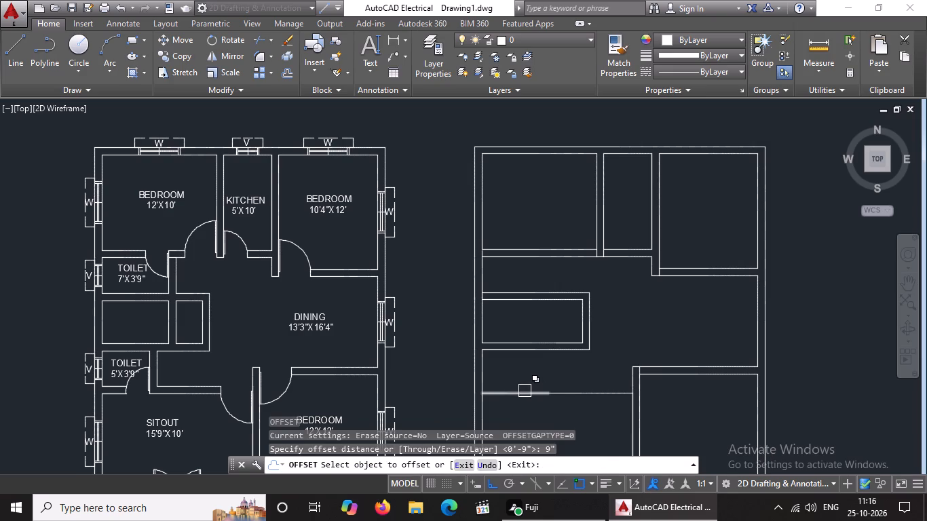
{"action": "left_click", "coordinate": [525, 391]}
{"action": "left_click", "coordinate": [527, 379]}
{"action": "left_click_drag", "start_coordinate": [571, 393], "coordinate": [573, 383]}
{"action": "left_click", "coordinate": [573, 382]}
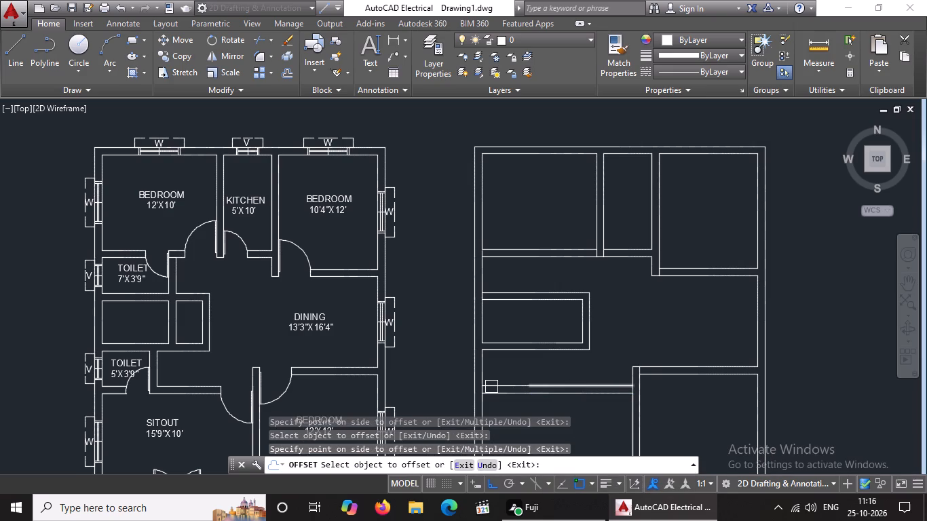
{"action": "key", "text": "Escape"}
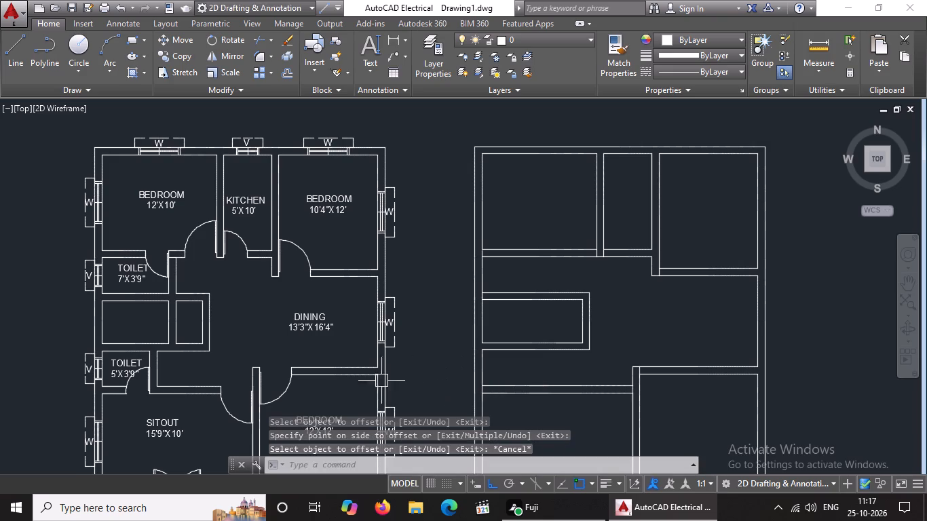
Draw a line 5' east from the block's outer southwest corner, then south to the inner line of the sitout's north wall.
{"action": "left_click", "coordinate": [18, 54]}
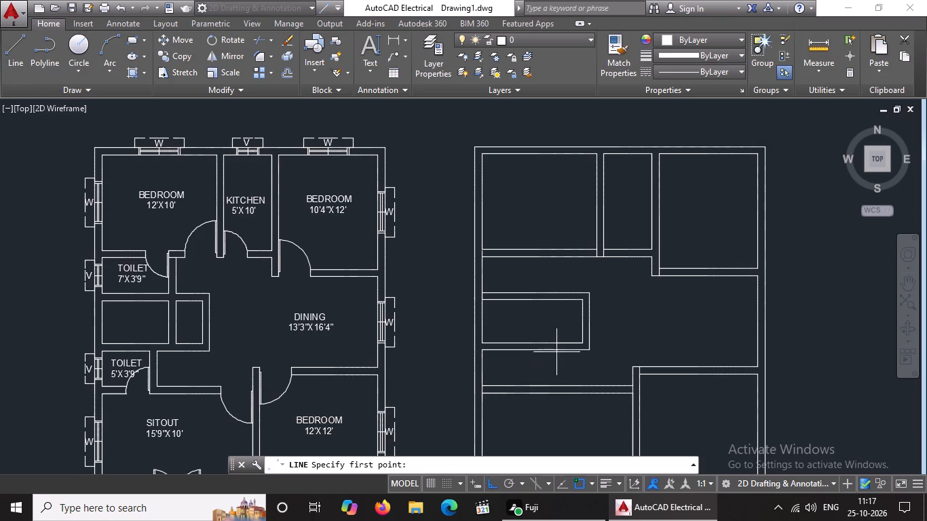
{"action": "left_click", "coordinate": [485, 349]}
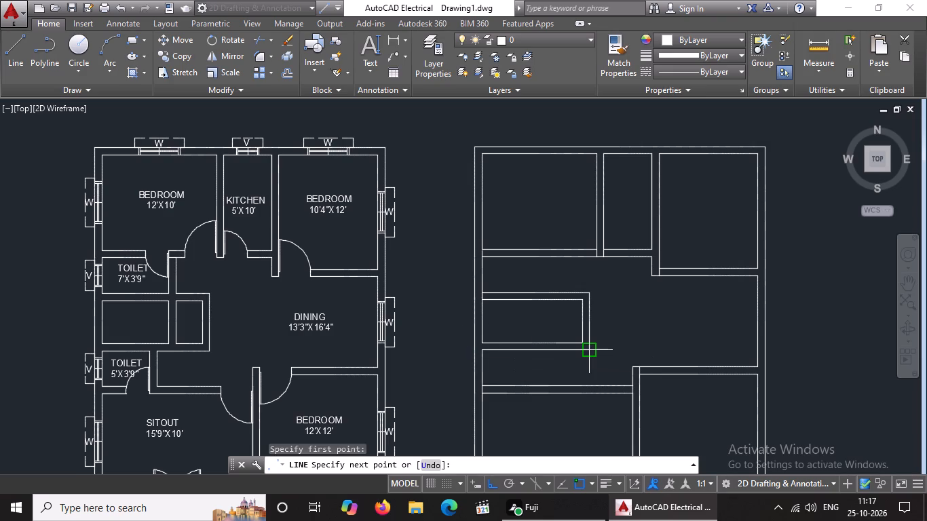
{"action": "type", "text": "5'"}
{"action": "key", "text": "Return"}
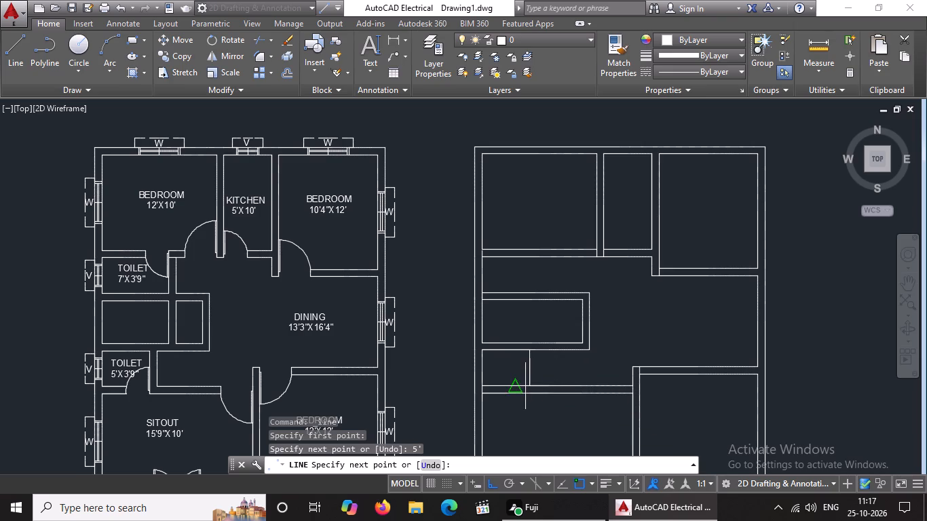
{"action": "scroll", "coordinate": [531, 390], "scroll_direction": "up", "scroll_amount": 3}
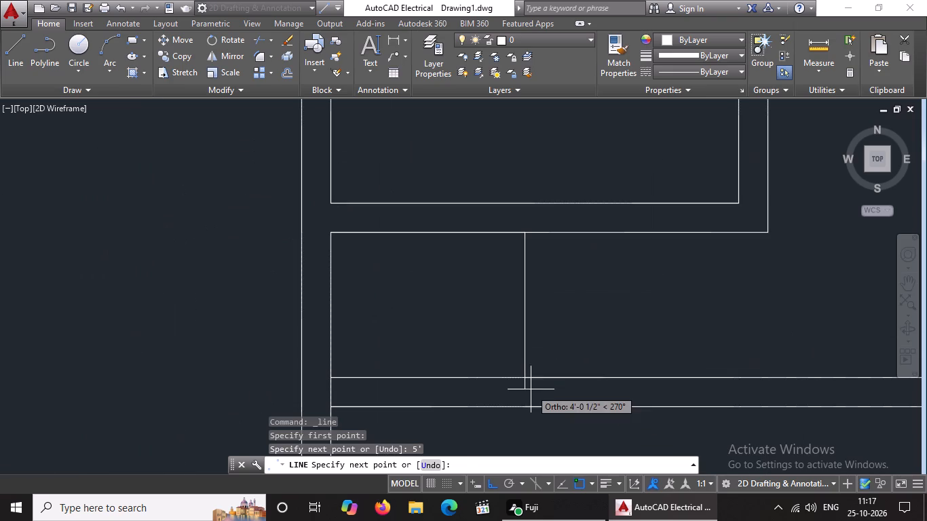
{"action": "left_click", "coordinate": [523, 392]}
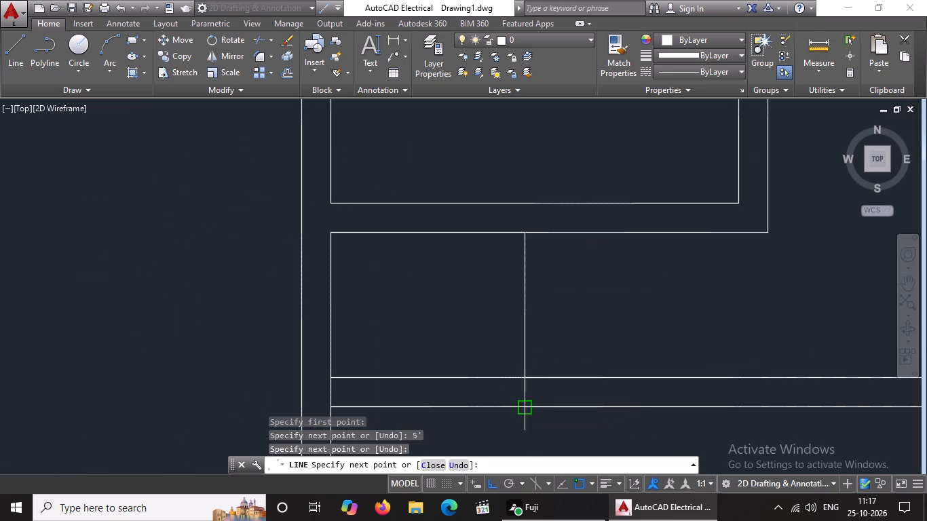
{"action": "left_click_drag", "start_coordinate": [526, 408], "coordinate": [542, 440]}
{"action": "key", "text": "ctrl+z"}
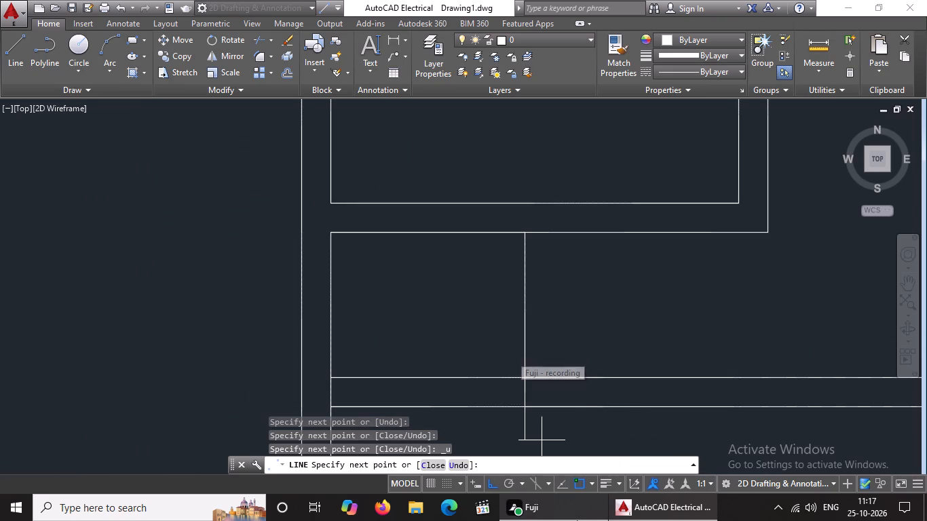
{"action": "key", "text": "ctrl+z"}
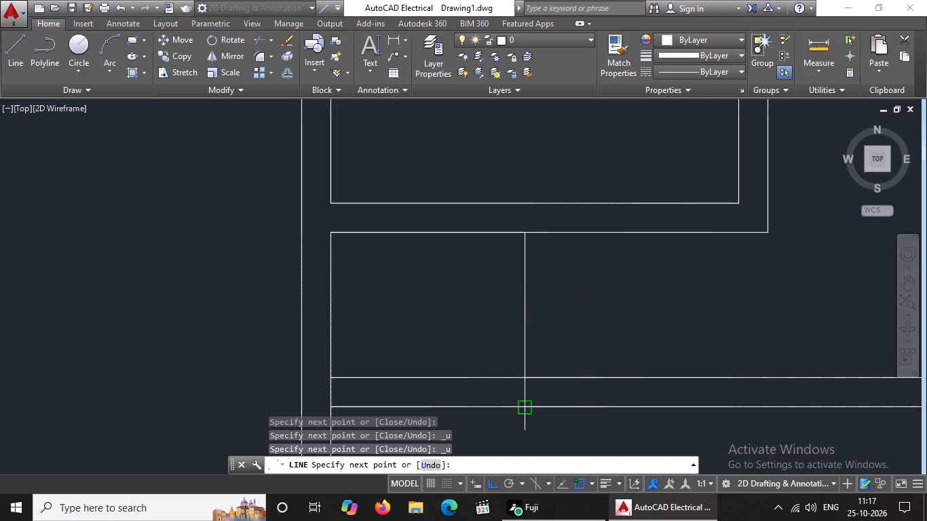
{"action": "left_click", "coordinate": [527, 408]}
{"action": "scroll", "coordinate": [560, 426], "scroll_direction": "down", "scroll_amount": 4}
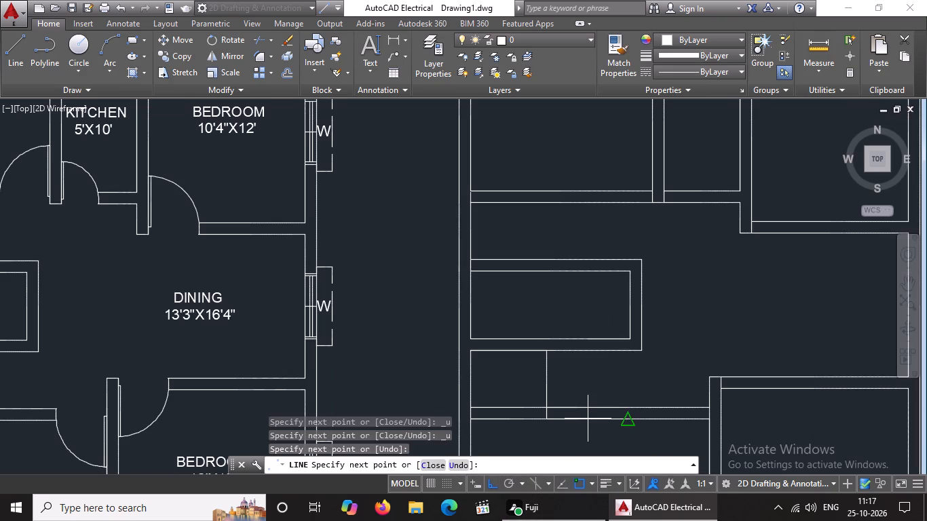
{"action": "key", "text": "Escape"}
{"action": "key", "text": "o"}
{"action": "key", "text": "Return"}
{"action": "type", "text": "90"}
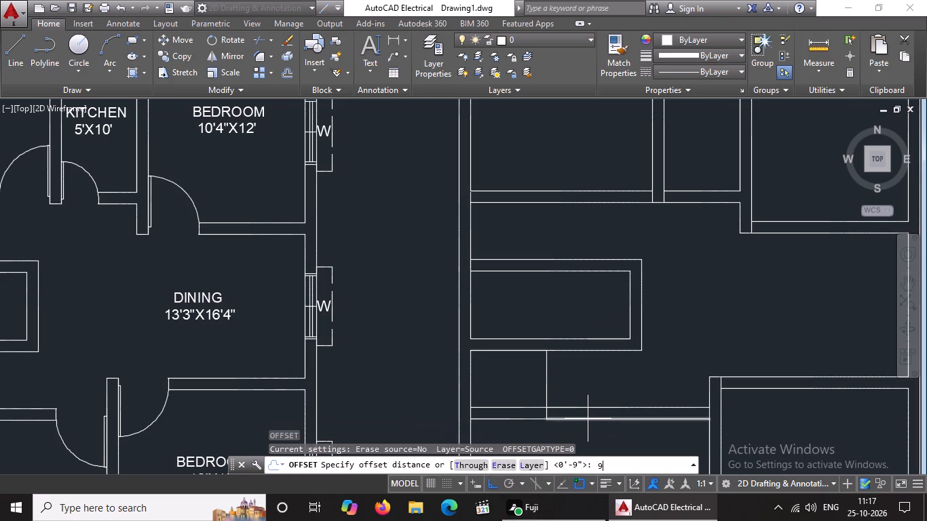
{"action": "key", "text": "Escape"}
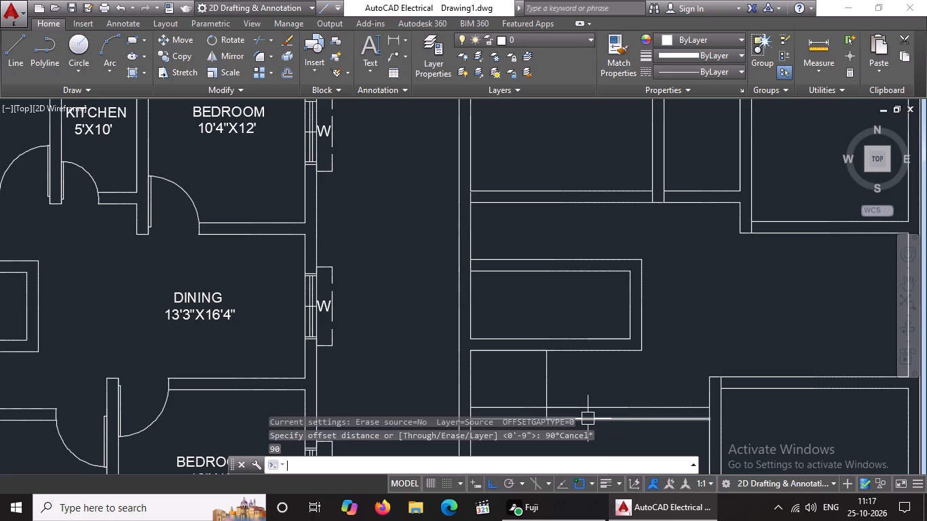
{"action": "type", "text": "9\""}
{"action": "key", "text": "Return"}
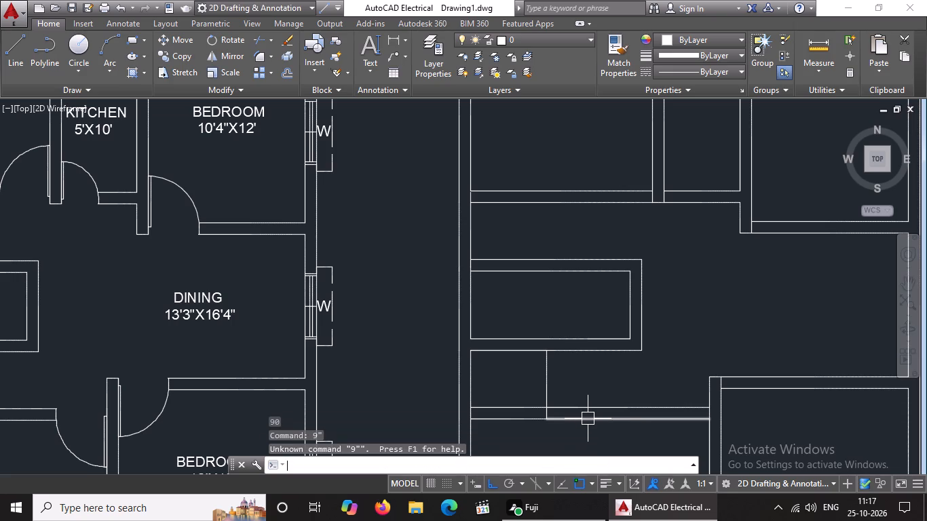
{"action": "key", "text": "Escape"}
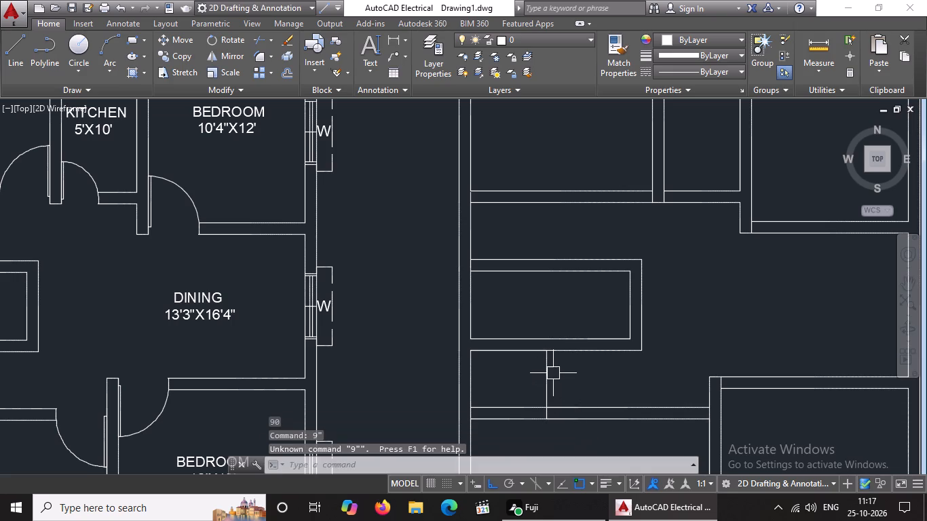
Offset the small toilet's partition line 9" east to give the partition its wall thickness.
{"action": "key", "text": "o"}
{"action": "key", "text": "Return"}
{"action": "type", "text": "9\""}
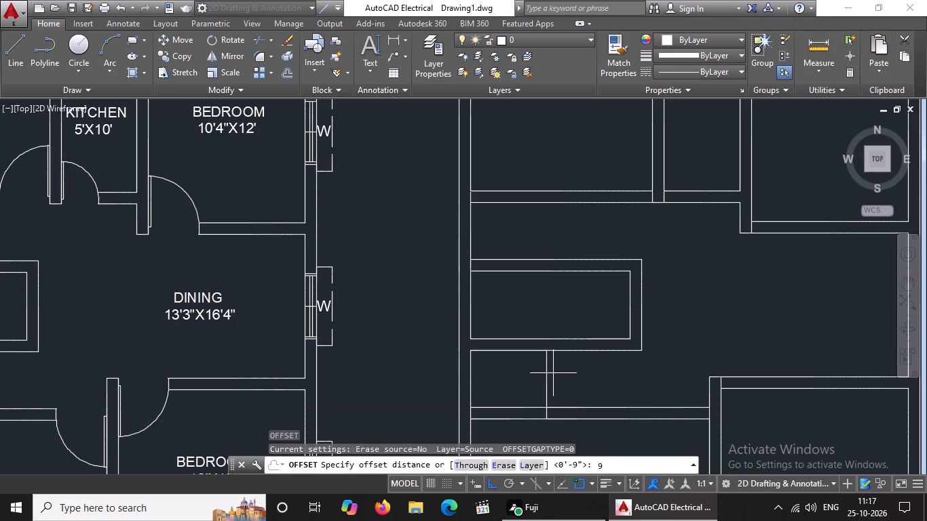
{"action": "key", "text": "Return"}
{"action": "left_click", "coordinate": [552, 370]}
{"action": "left_click", "coordinate": [561, 368]}
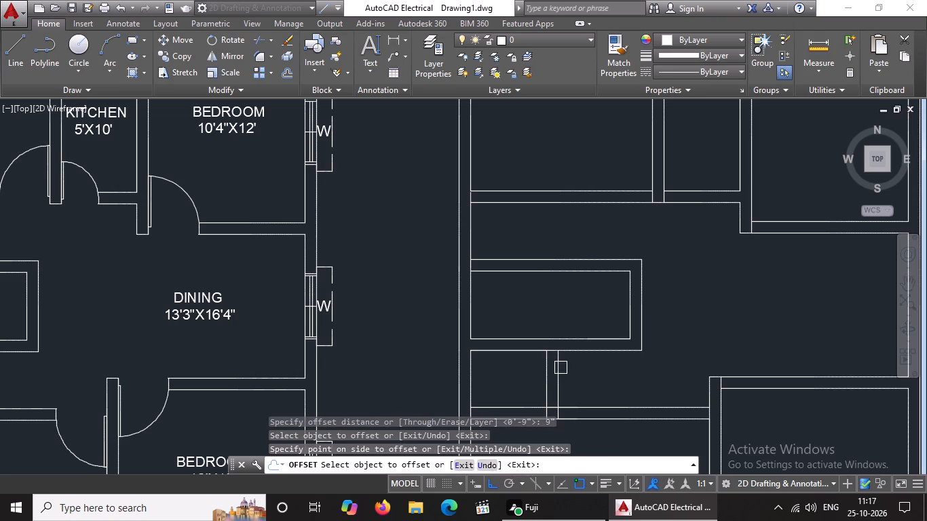
{"action": "scroll", "coordinate": [586, 360], "scroll_direction": "down", "scroll_amount": 3}
{"action": "middle_click_drag", "start_coordinate": [567, 232], "coordinate": [631, 243]}
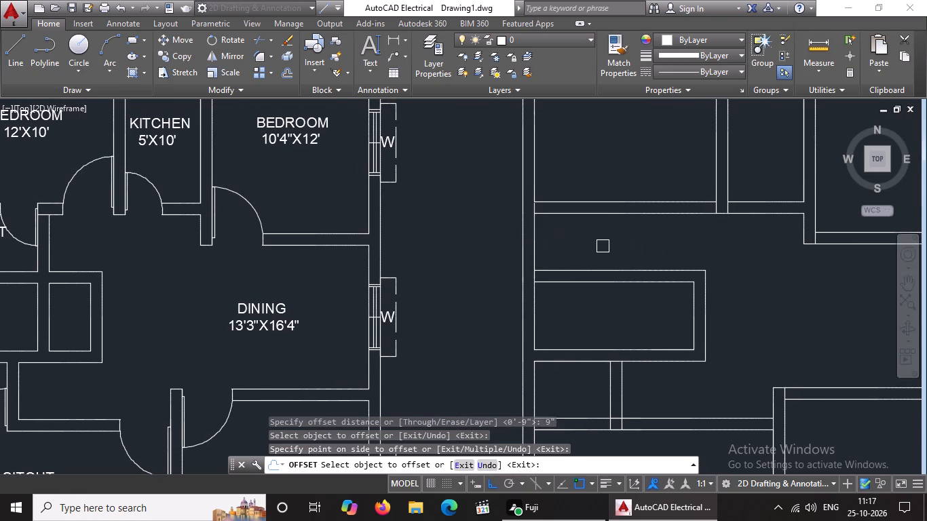
{"action": "key", "text": "Escape"}
Offset the west wall's inner line segment just north of the central-west block 7' east for the larger toilet's partition.
{"action": "key", "text": "o"}
{"action": "key", "text": "Return"}
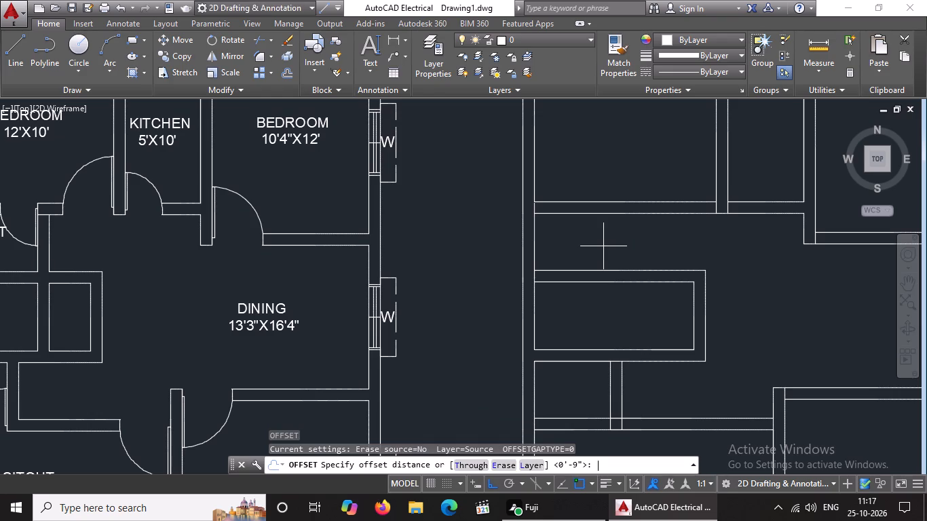
{"action": "type", "text": "7'"}
{"action": "key", "text": "Return"}
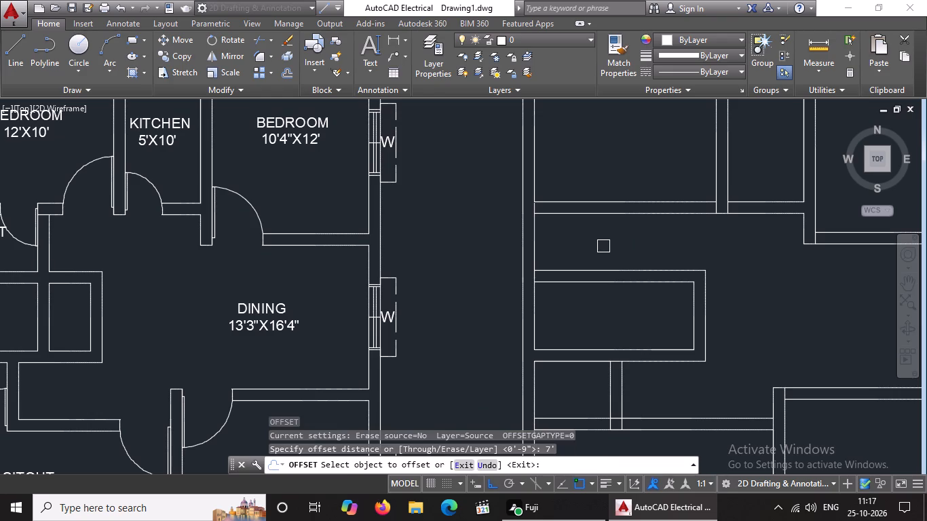
{"action": "left_click_drag", "start_coordinate": [537, 236], "coordinate": [582, 242]}
{"action": "left_click", "coordinate": [680, 254]}
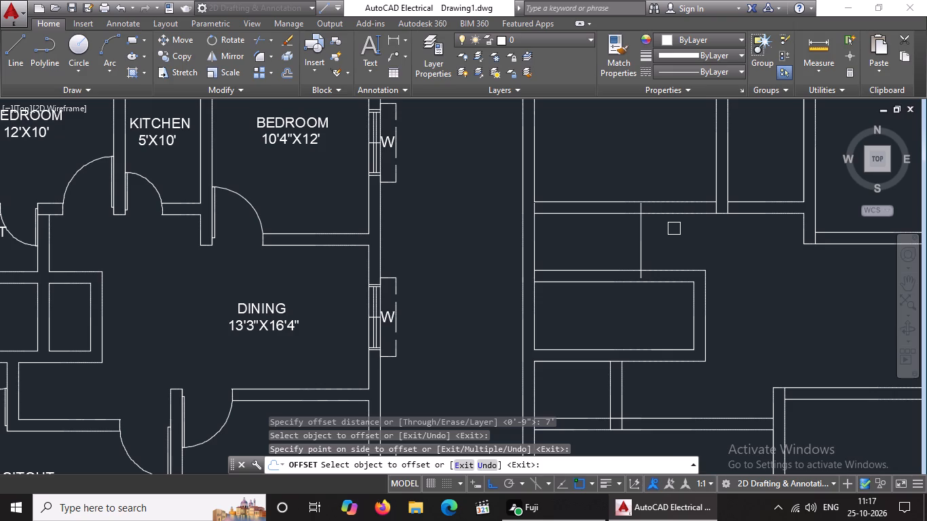
{"action": "key", "text": "Escape"}
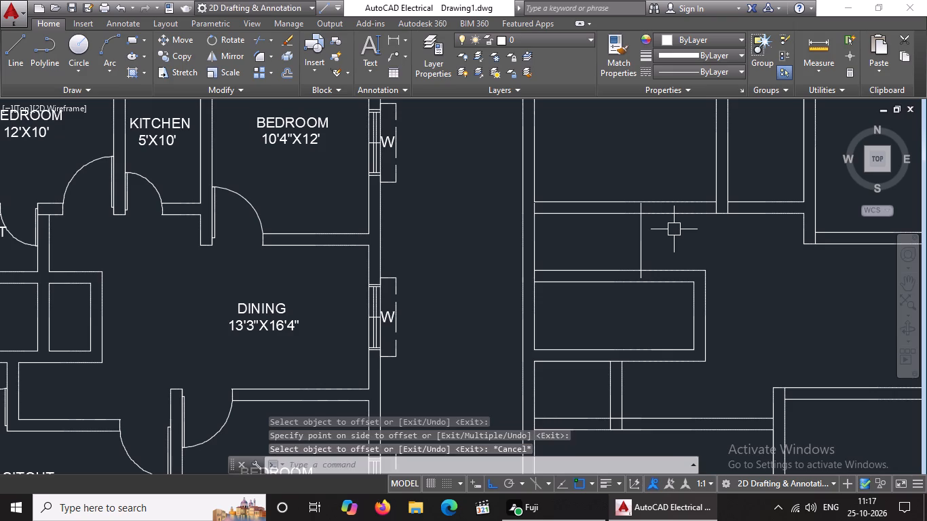
Offset the larger toilet's new partition line 9" east to form the other face of the wall.
{"action": "key", "text": "o"}
{"action": "key", "text": "Return"}
{"action": "type", "text": "9\""}
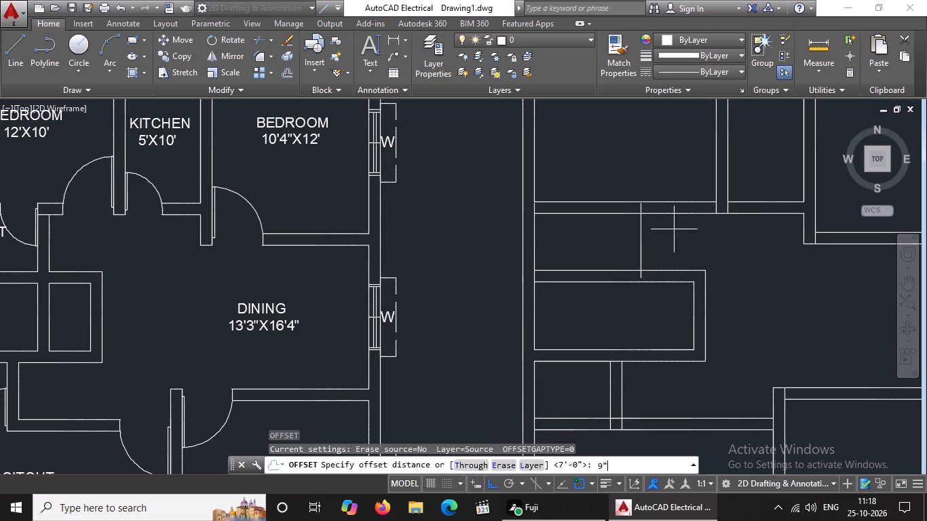
{"action": "key", "text": "Return"}
{"action": "left_click_drag", "start_coordinate": [645, 241], "coordinate": [652, 239]}
{"action": "left_click", "coordinate": [658, 238]}
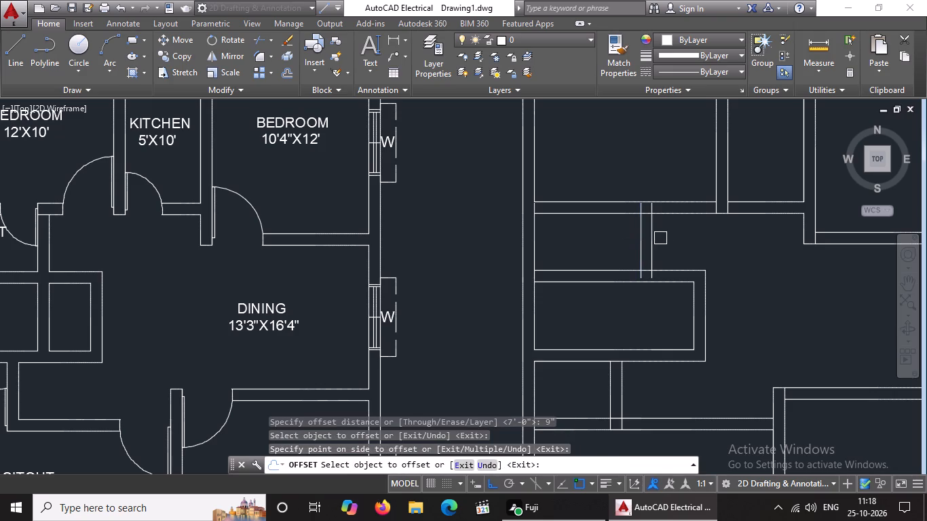
{"action": "key", "text": "Escape"}
{"action": "key", "text": "Escape"}
{"action": "key", "text": "Escape"}
{"action": "key", "text": "Escape"}
{"action": "key", "text": "Escape"}
{"action": "key", "text": "Escape"}
{"action": "key", "text": "Escape"}
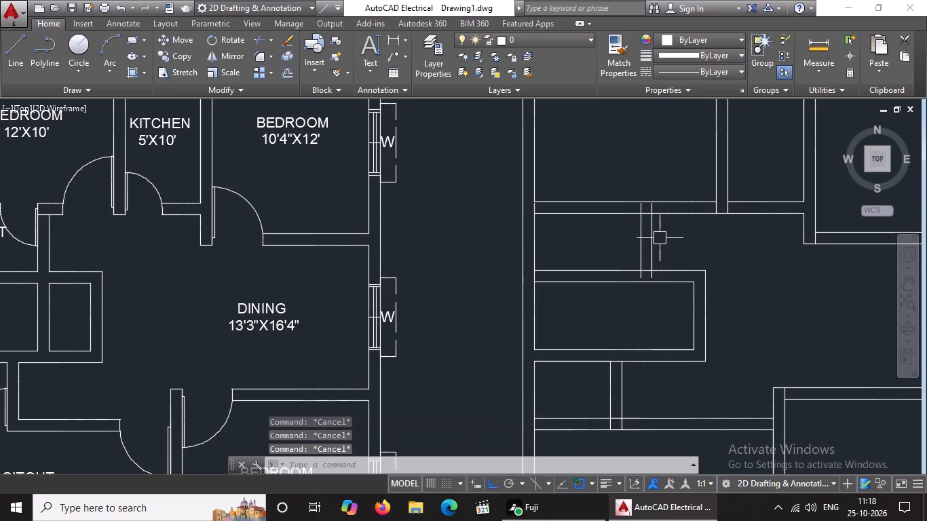
Trim the larger toilet's partition lines and open its junctions with the block's north wall and the northern rooms' south wall.
{"action": "type", "text": "TR"}
{"action": "key", "text": "Return"}
{"action": "key", "text": "Return"}
{"action": "scroll", "coordinate": [656, 280], "scroll_direction": "up", "scroll_amount": 3}
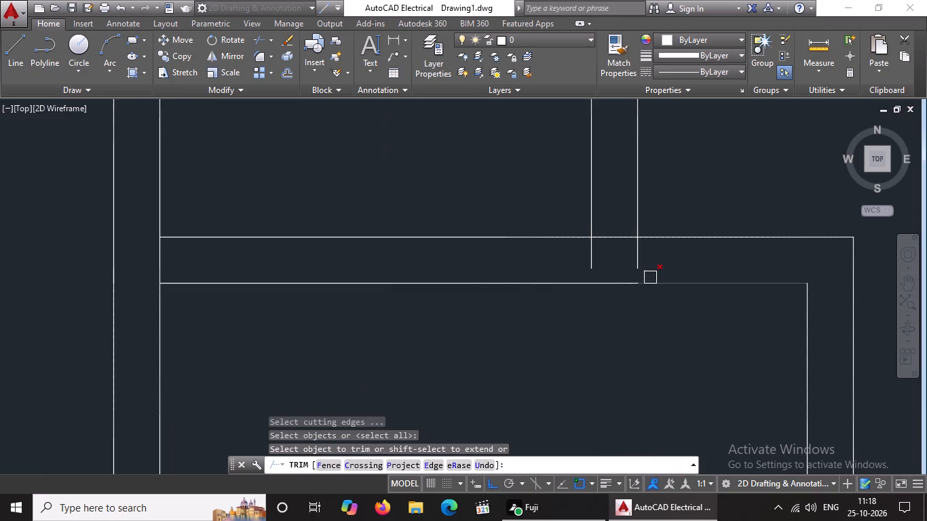
{"action": "left_click_drag", "start_coordinate": [597, 265], "coordinate": [604, 262]}
{"action": "left_click", "coordinate": [638, 260]}
{"action": "scroll", "coordinate": [632, 242], "scroll_direction": "down", "scroll_amount": 1}
{"action": "left_click", "coordinate": [626, 240]}
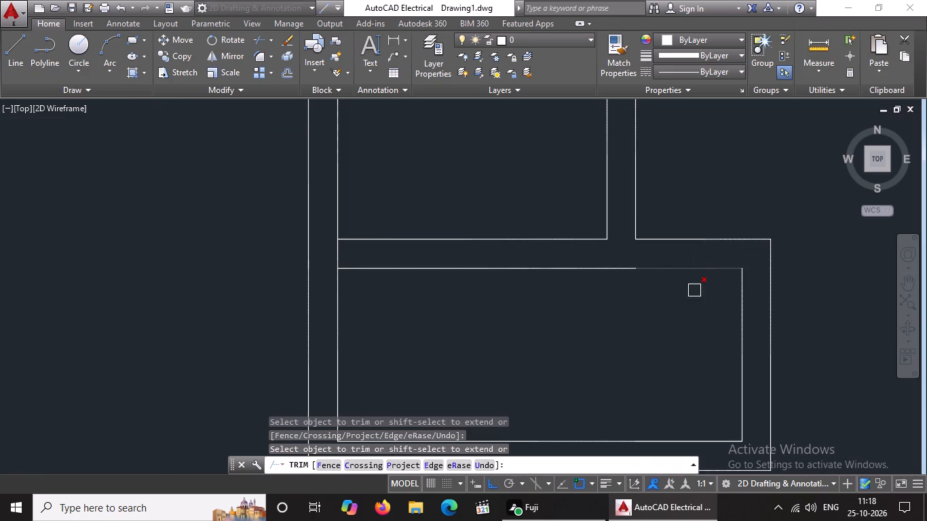
{"action": "middle_click_drag", "start_coordinate": [731, 175], "coordinate": [718, 342]}
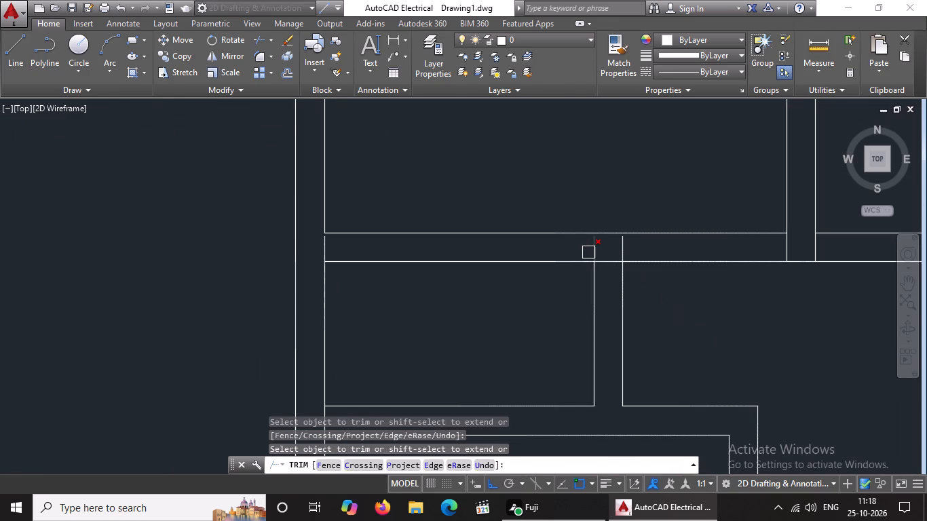
{"action": "left_click_drag", "start_coordinate": [588, 252], "coordinate": [603, 250]}
{"action": "left_click", "coordinate": [621, 247]}
{"action": "left_click", "coordinate": [605, 258]}
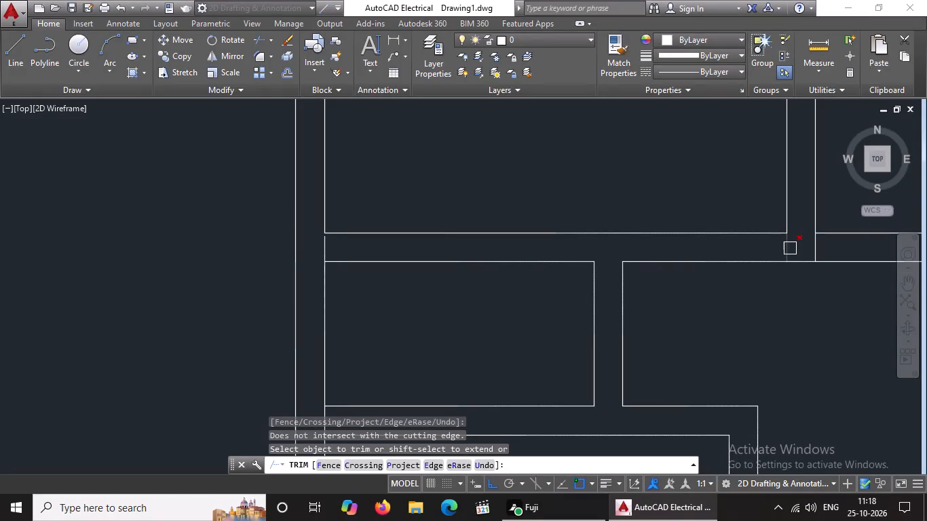
Trim the wall lines crossing the south end of the northwest bedroom–kitchen partition and the northeast bedroom's southwest corner.
{"action": "left_click", "coordinate": [788, 250]}
{"action": "left_click_drag", "start_coordinate": [814, 246], "coordinate": [800, 261]}
{"action": "scroll", "coordinate": [586, 290], "scroll_direction": "down", "scroll_amount": 3}
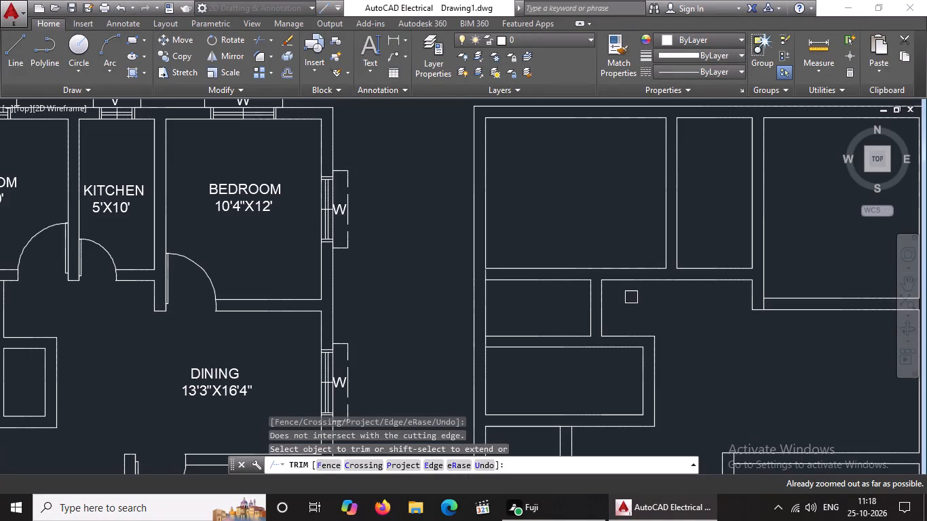
{"action": "scroll", "coordinate": [768, 302], "scroll_direction": "up", "scroll_amount": 2}
{"action": "left_click", "coordinate": [757, 313]}
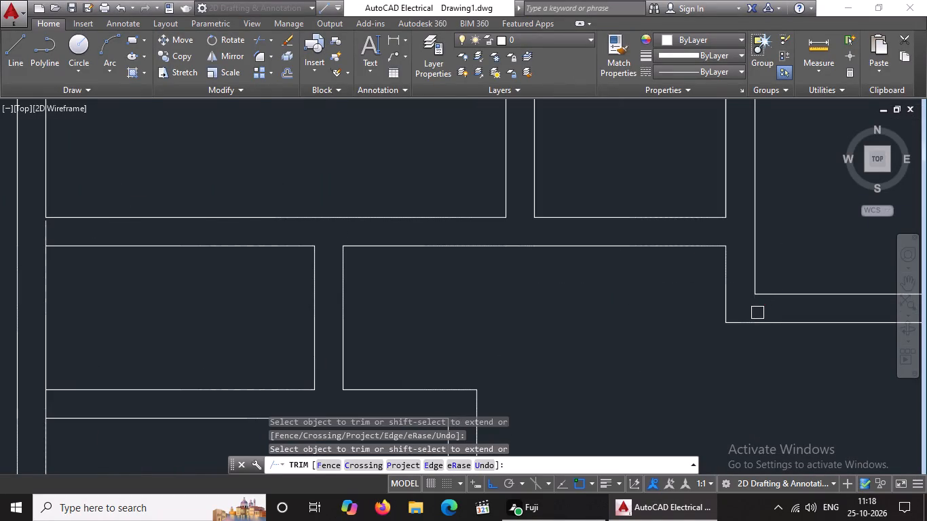
Trim the west wall's inner line where the walls north and south of the larger toilet meet it.
{"action": "scroll", "coordinate": [728, 314], "scroll_direction": "down", "scroll_amount": 5}
{"action": "middle_click_drag", "start_coordinate": [747, 321], "coordinate": [603, 333]}
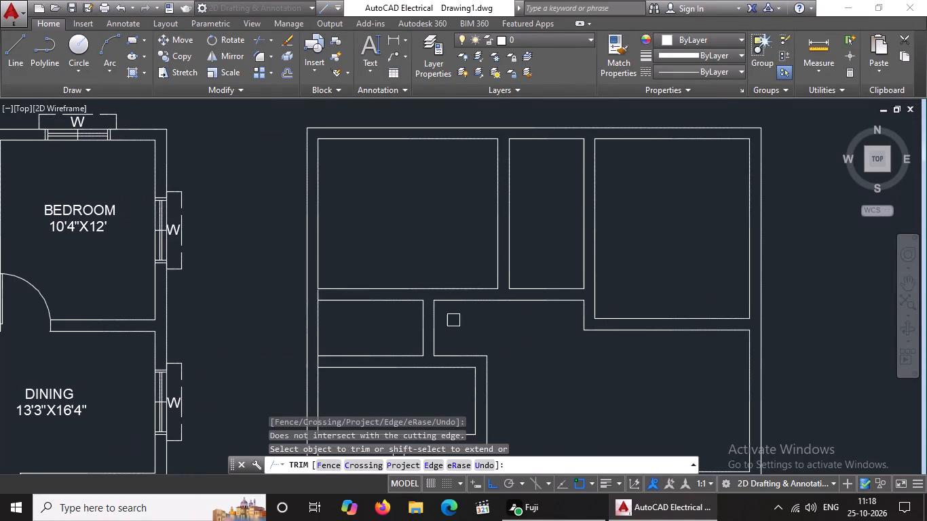
{"action": "scroll", "coordinate": [284, 298], "scroll_direction": "up", "scroll_amount": 2}
{"action": "left_click", "coordinate": [373, 294]}
{"action": "scroll", "coordinate": [476, 295], "scroll_direction": "down", "scroll_amount": 3}
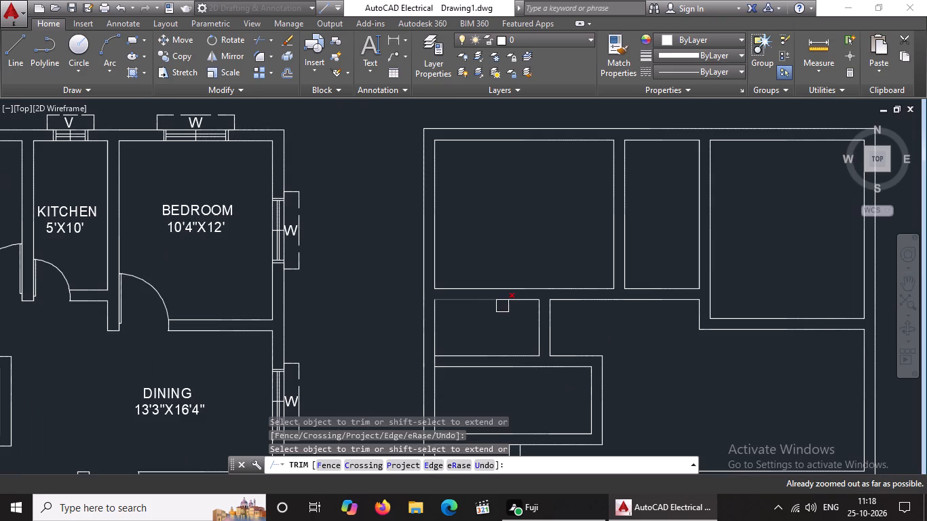
{"action": "middle_click_drag", "start_coordinate": [621, 341], "coordinate": [604, 307]}
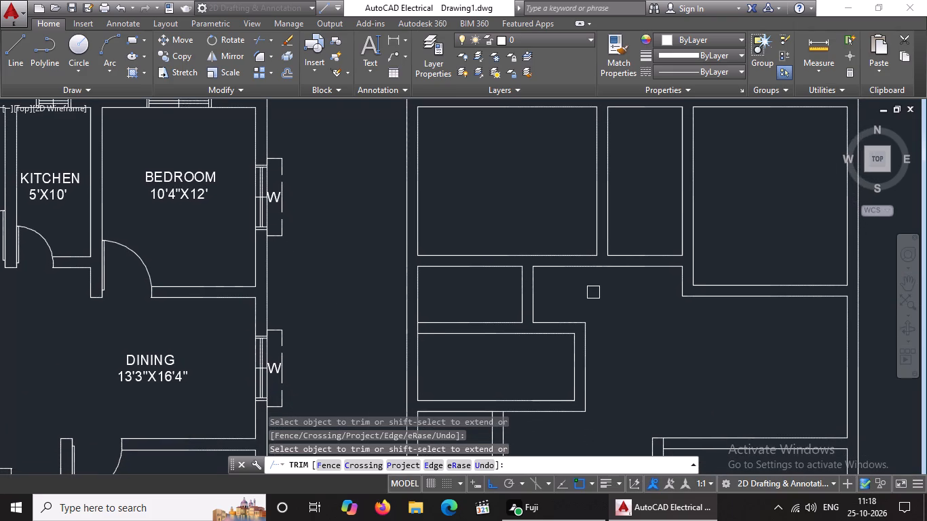
{"action": "scroll", "coordinate": [410, 323], "scroll_direction": "up", "scroll_amount": 2}
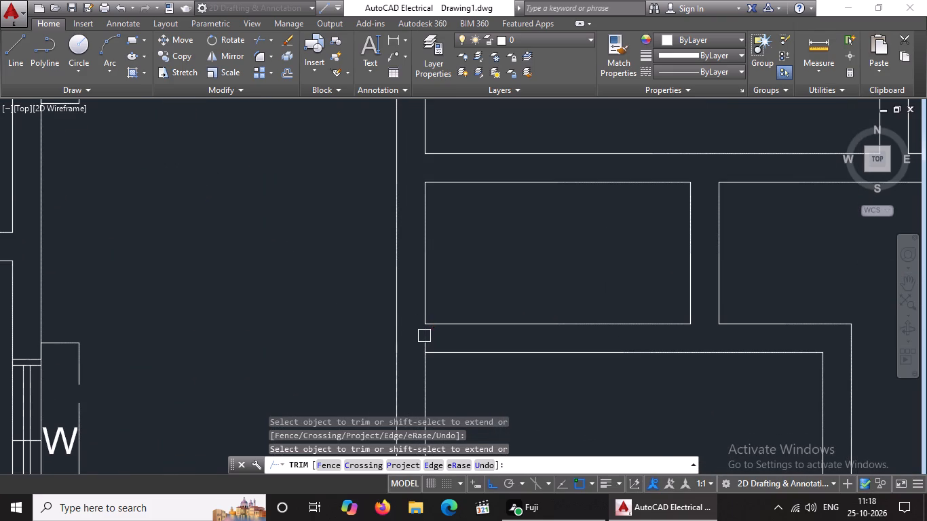
{"action": "left_click", "coordinate": [424, 336]}
{"action": "left_click", "coordinate": [423, 346]}
{"action": "scroll", "coordinate": [543, 300], "scroll_direction": "down", "scroll_amount": 2}
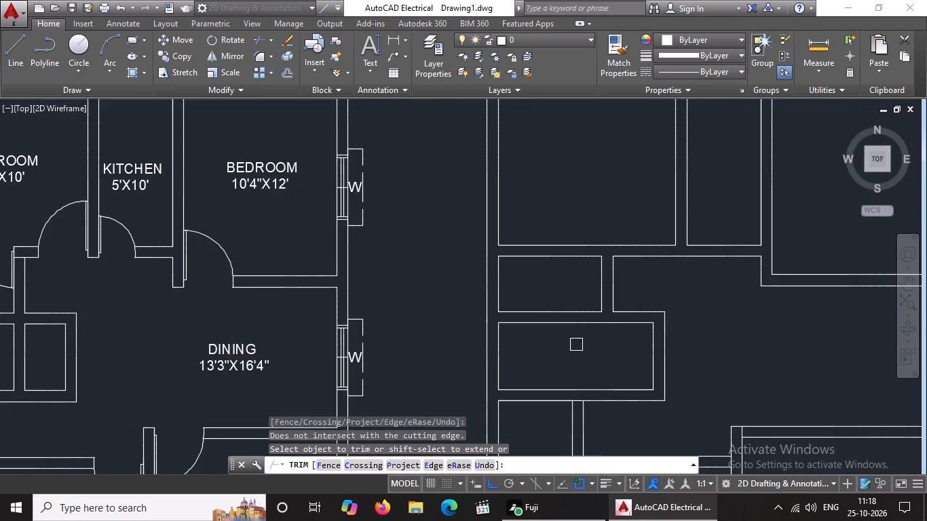
{"action": "scroll", "coordinate": [560, 435], "scroll_direction": "up", "scroll_amount": 3}
{"action": "left_click", "coordinate": [616, 303]}
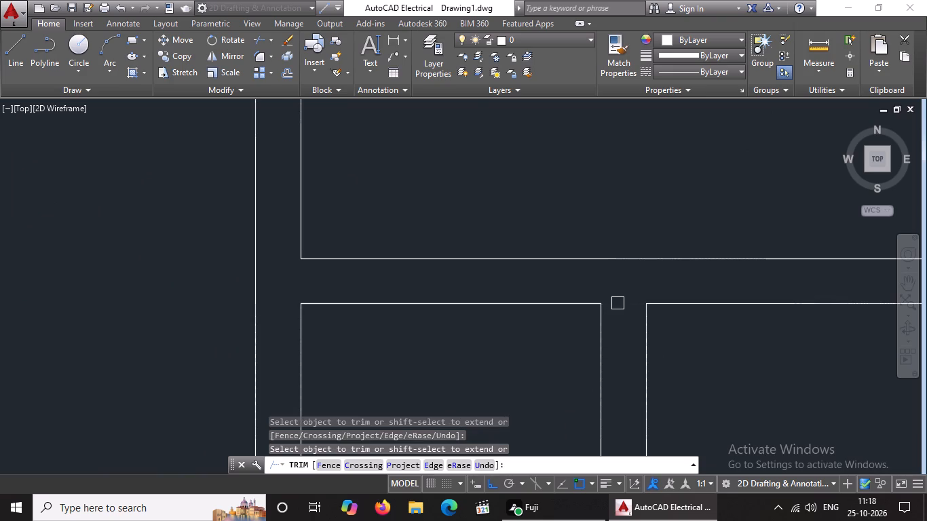
Trim the crossing lines where the small toilet's partition meets the sitout's north wall.
{"action": "scroll", "coordinate": [616, 310], "scroll_direction": "down", "scroll_amount": 5}
{"action": "scroll", "coordinate": [608, 358], "scroll_direction": "up", "scroll_amount": 3}
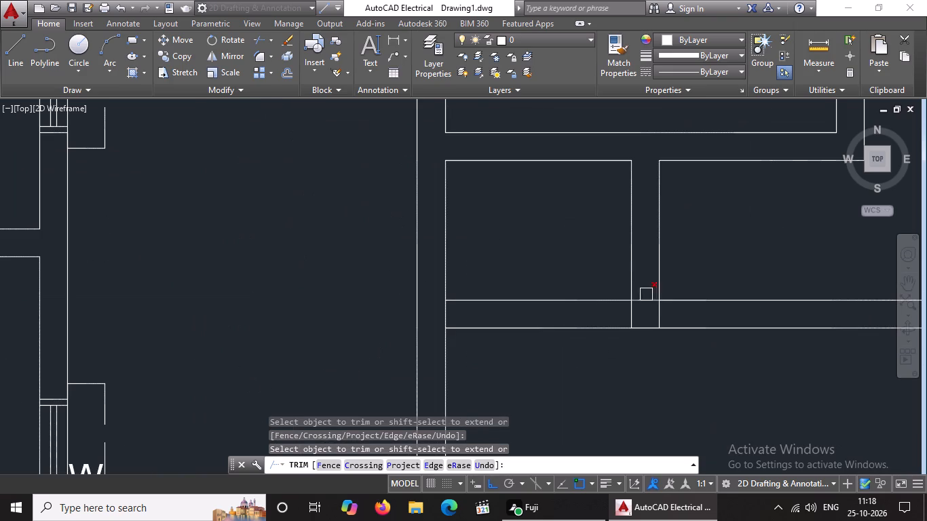
{"action": "left_click", "coordinate": [643, 300]}
{"action": "left_click", "coordinate": [637, 313]}
{"action": "left_click", "coordinate": [643, 303]}
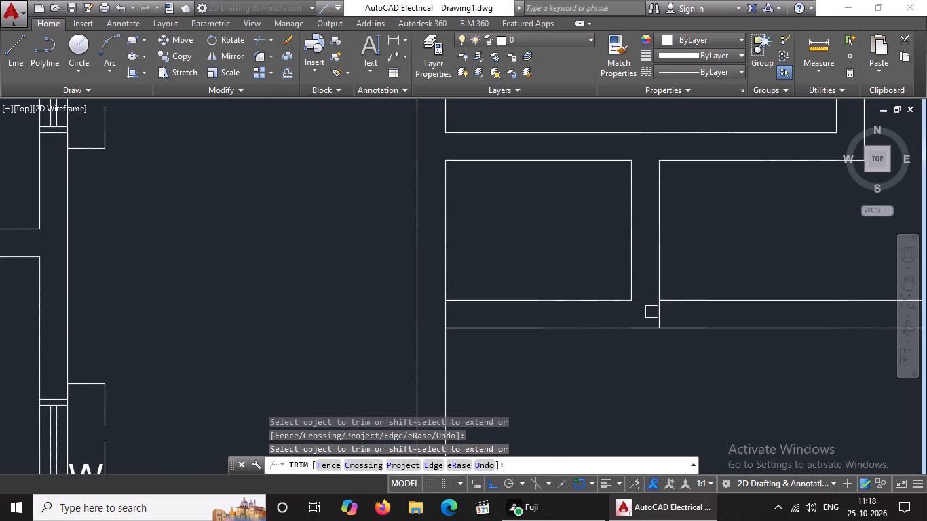
{"action": "left_click", "coordinate": [660, 316]}
{"action": "scroll", "coordinate": [657, 315], "scroll_direction": "down", "scroll_amount": 4}
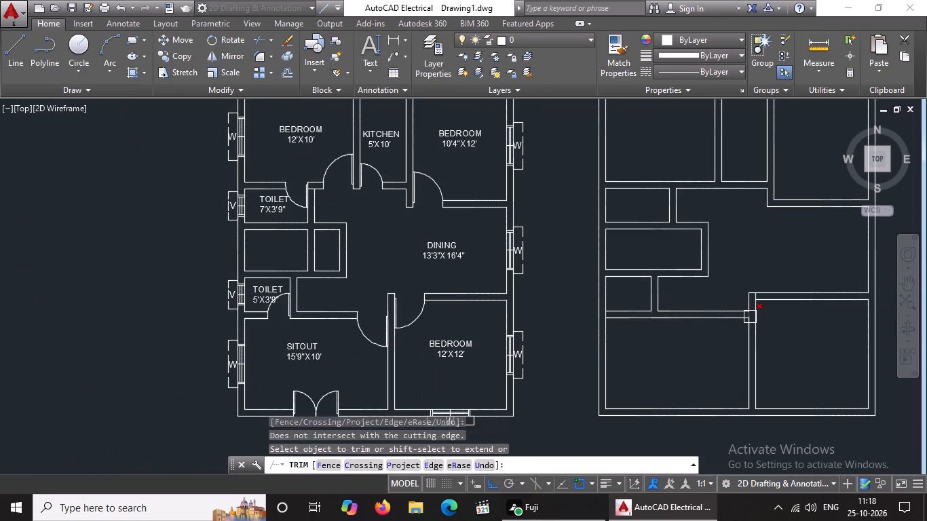
Trim the leftover lines at the sitout–southeast bedroom wall junction, the bedroom's northwest corner and the sitout's northwest corner.
{"action": "scroll", "coordinate": [755, 318], "scroll_direction": "up", "scroll_amount": 3}
{"action": "left_click", "coordinate": [717, 307]}
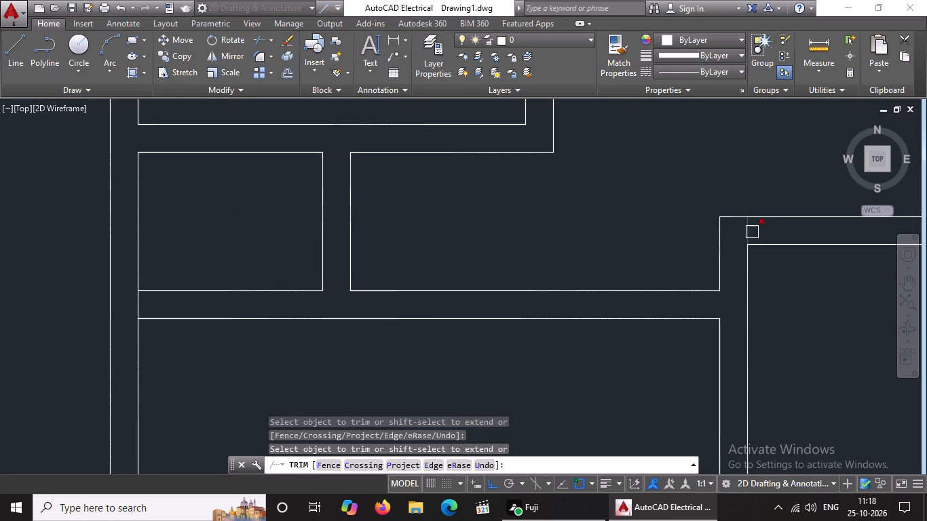
{"action": "left_click", "coordinate": [753, 231]}
{"action": "scroll", "coordinate": [704, 277], "scroll_direction": "down", "scroll_amount": 3}
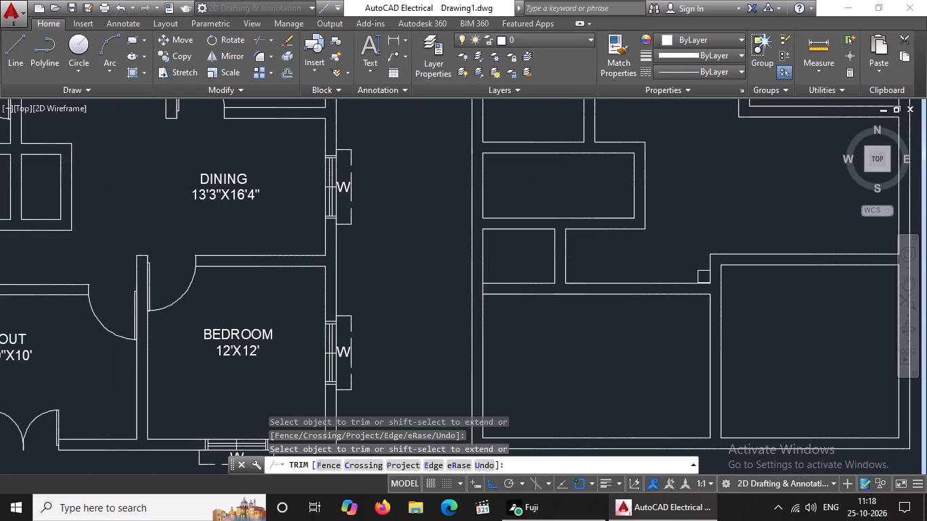
{"action": "scroll", "coordinate": [507, 307], "scroll_direction": "up", "scroll_amount": 2}
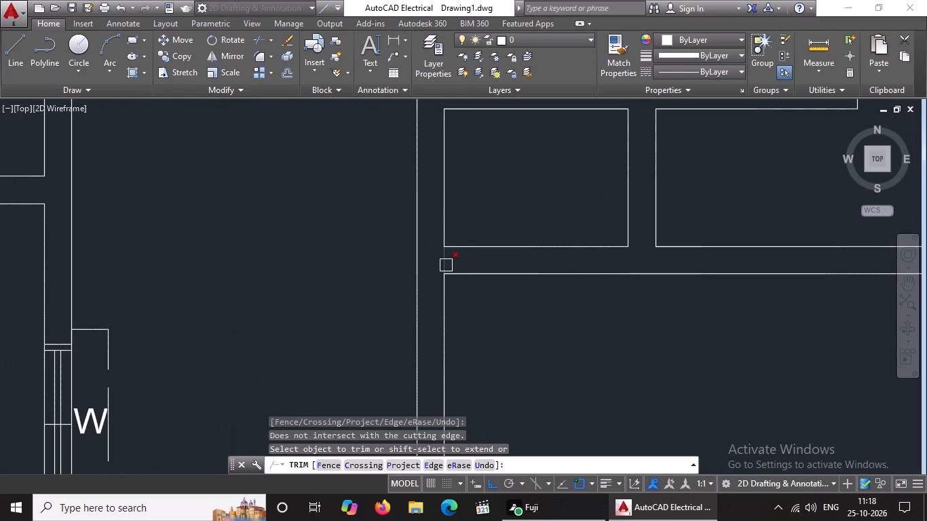
{"action": "left_click", "coordinate": [444, 265]}
{"action": "scroll", "coordinate": [518, 292], "scroll_direction": "down", "scroll_amount": 3}
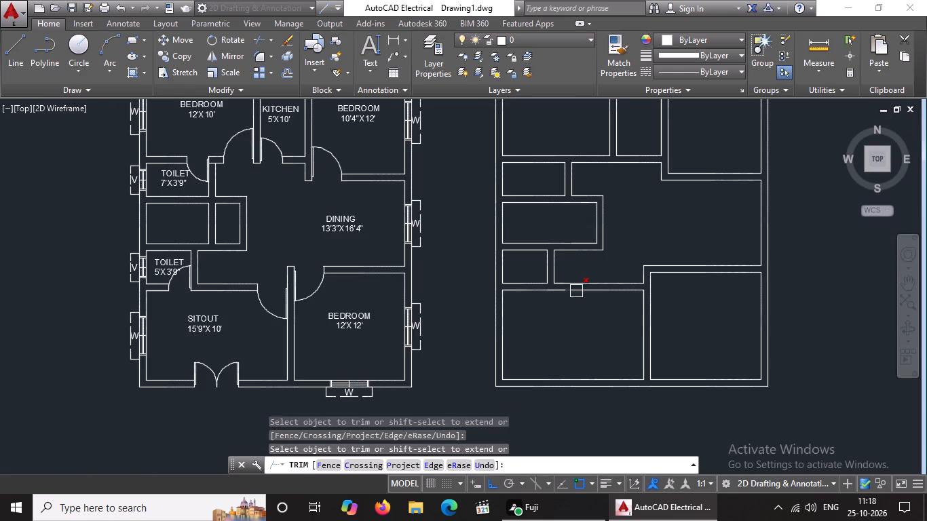
{"action": "middle_click_drag", "start_coordinate": [577, 290], "coordinate": [553, 362]}
{"action": "middle_click_drag", "start_coordinate": [616, 309], "coordinate": [620, 301]}
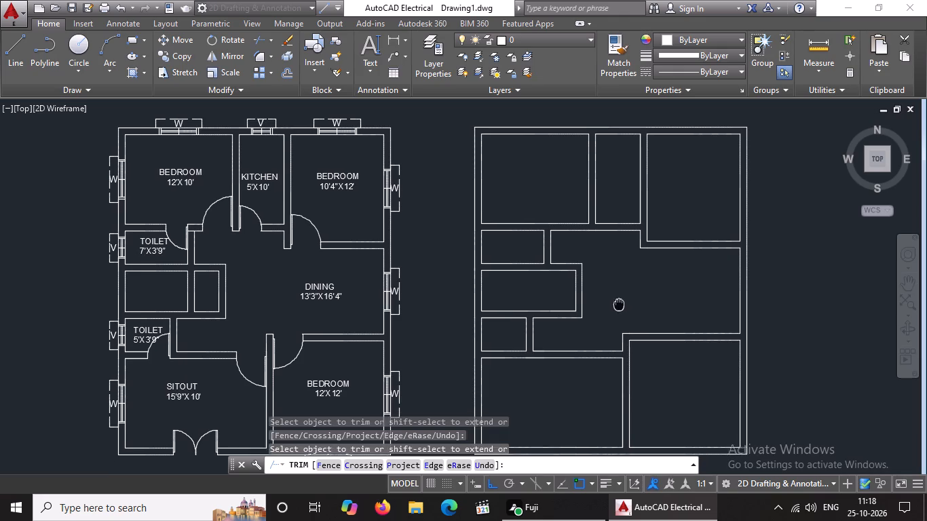
{"action": "middle_click_drag", "start_coordinate": [620, 301], "coordinate": [616, 272]}
{"action": "key", "text": "Escape"}
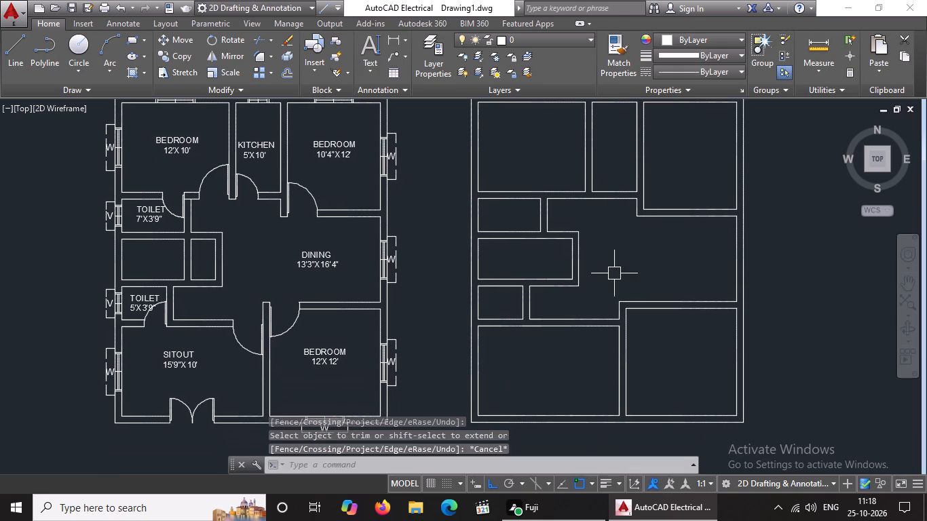
{"action": "key", "text": "Escape"}
{"action": "middle_click_drag", "start_coordinate": [591, 298], "coordinate": [564, 438]}
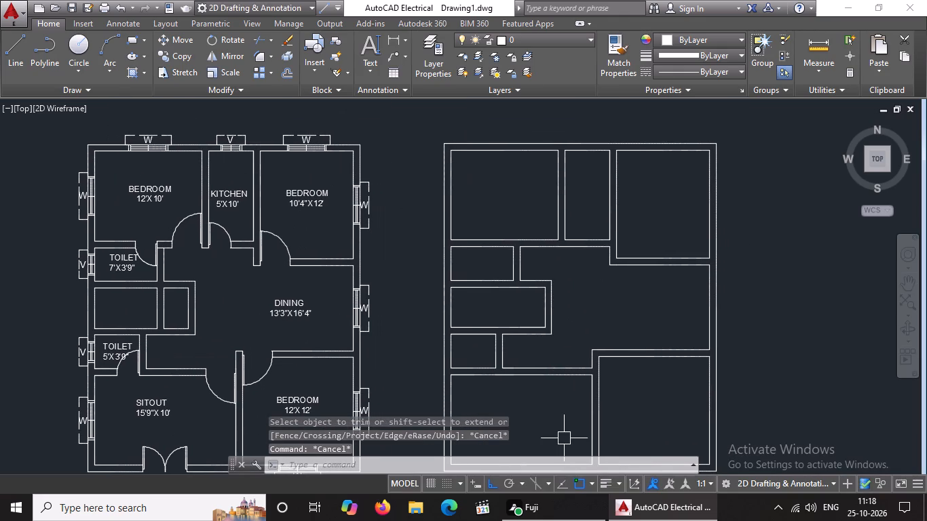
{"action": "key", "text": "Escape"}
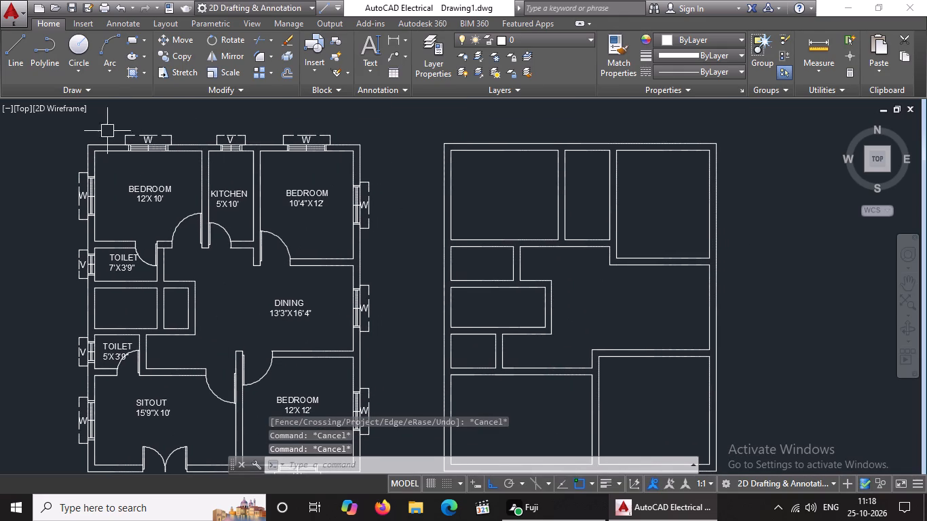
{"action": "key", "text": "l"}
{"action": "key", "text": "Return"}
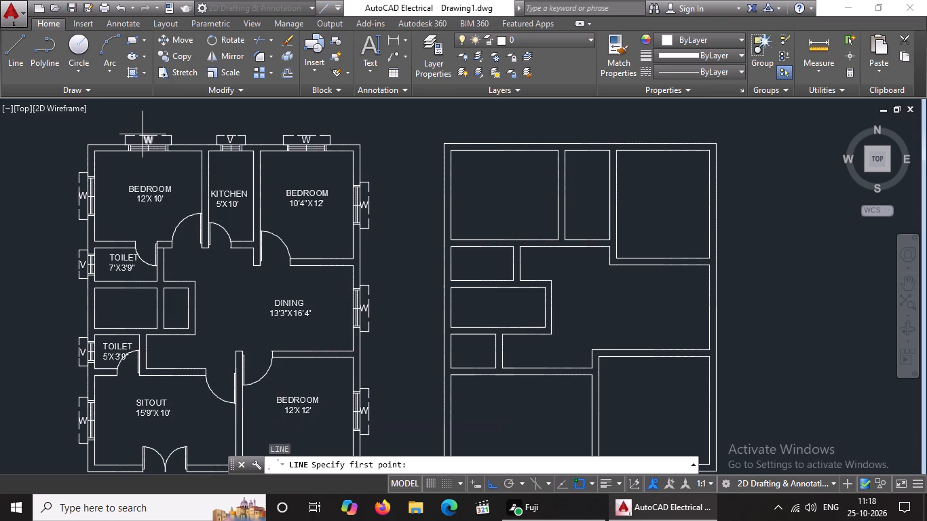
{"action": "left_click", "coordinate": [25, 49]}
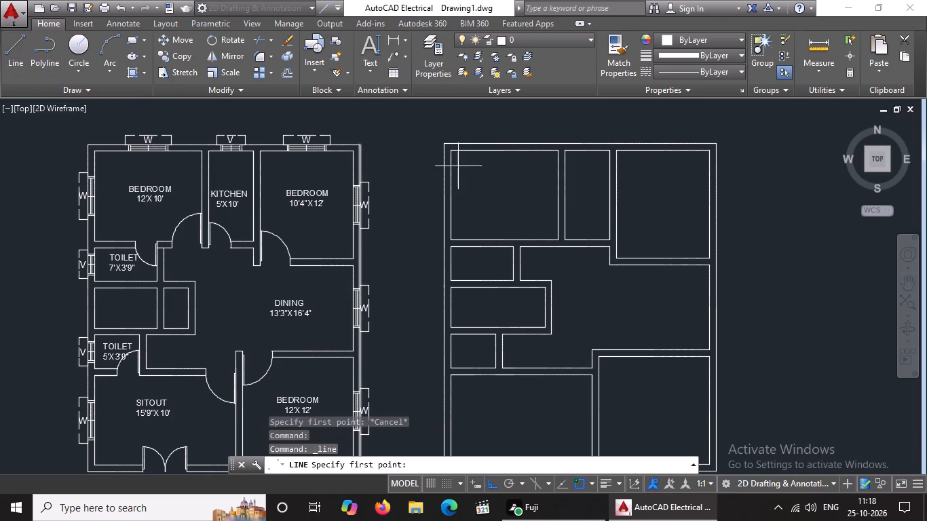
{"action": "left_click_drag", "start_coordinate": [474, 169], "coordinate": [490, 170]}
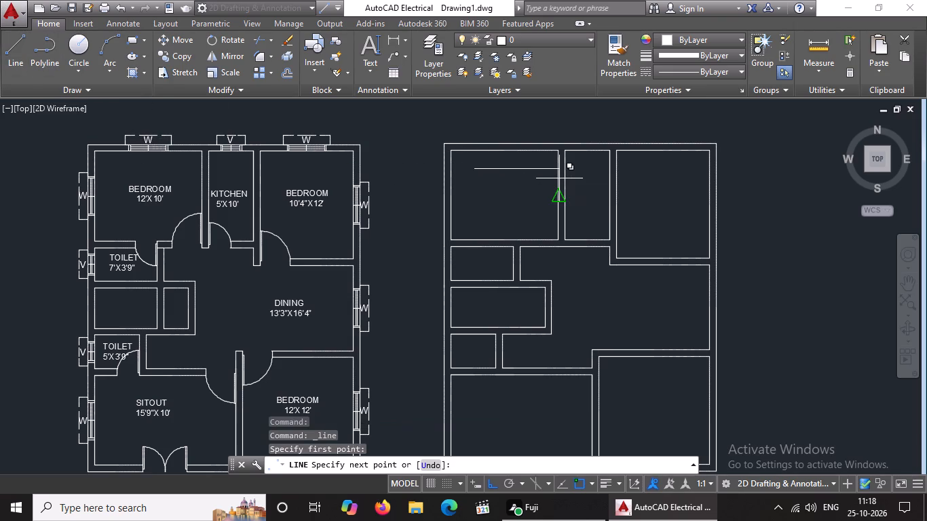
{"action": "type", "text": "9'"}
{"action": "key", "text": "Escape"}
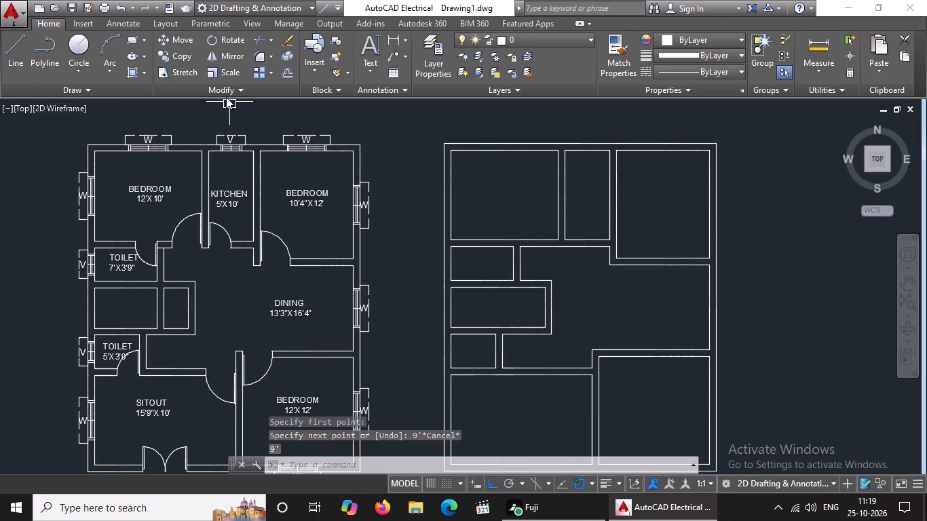
Draw a 9" by 9" column square with lines inside the copied plan's northwest bedroom.
{"action": "left_click_drag", "start_coordinate": [10, 50], "coordinate": [40, 58]}
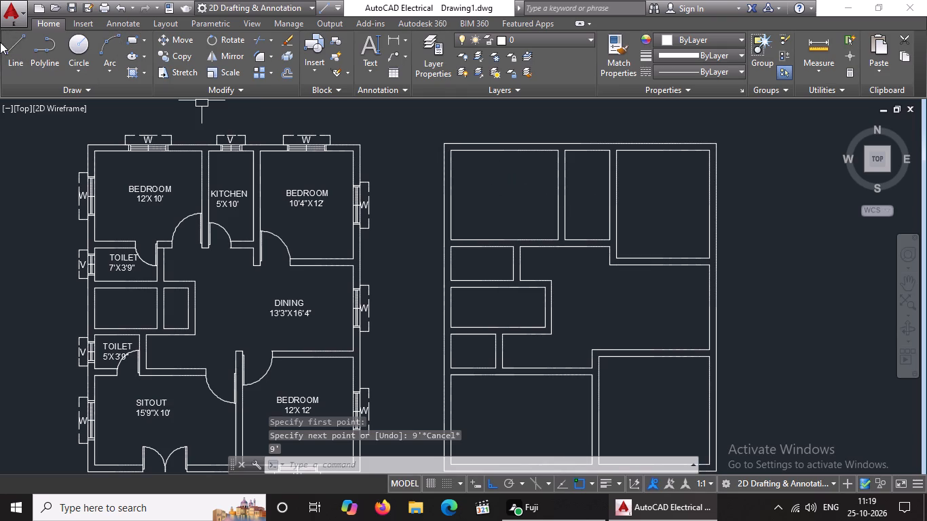
{"action": "left_click", "coordinate": [8, 50]}
{"action": "left_click", "coordinate": [483, 187]}
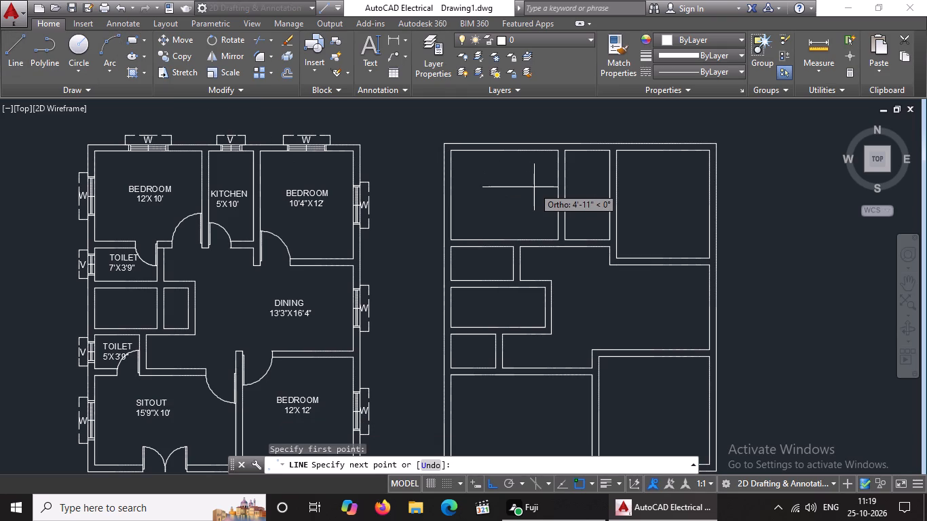
{"action": "type", "text": "9\""}
{"action": "key", "text": "Return"}
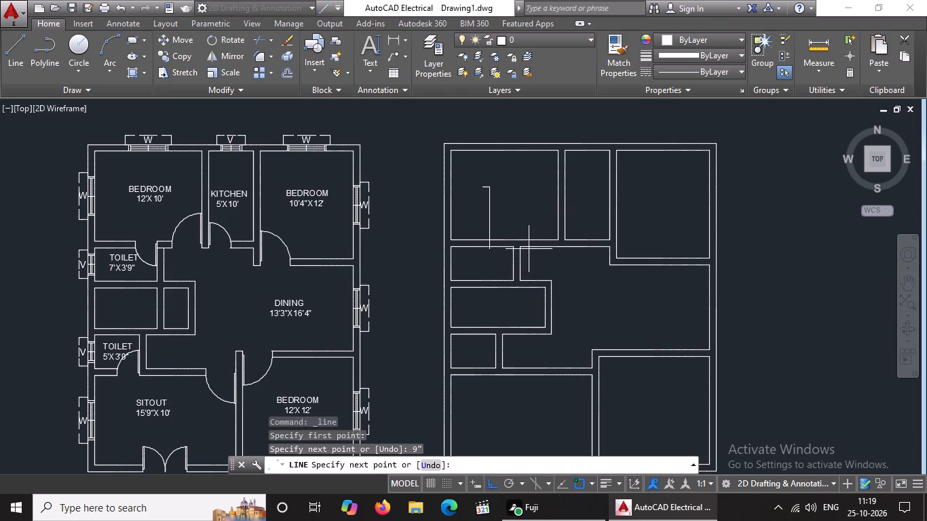
{"action": "key", "text": "9"}
{"action": "key", "text": "shift+quotedbl"}
{"action": "key", "text": "Return"}
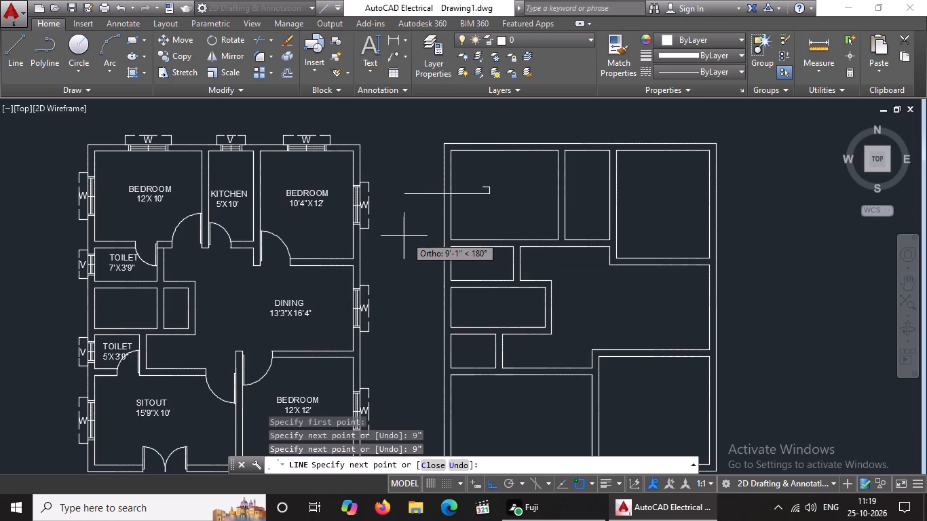
{"action": "key", "text": "9"}
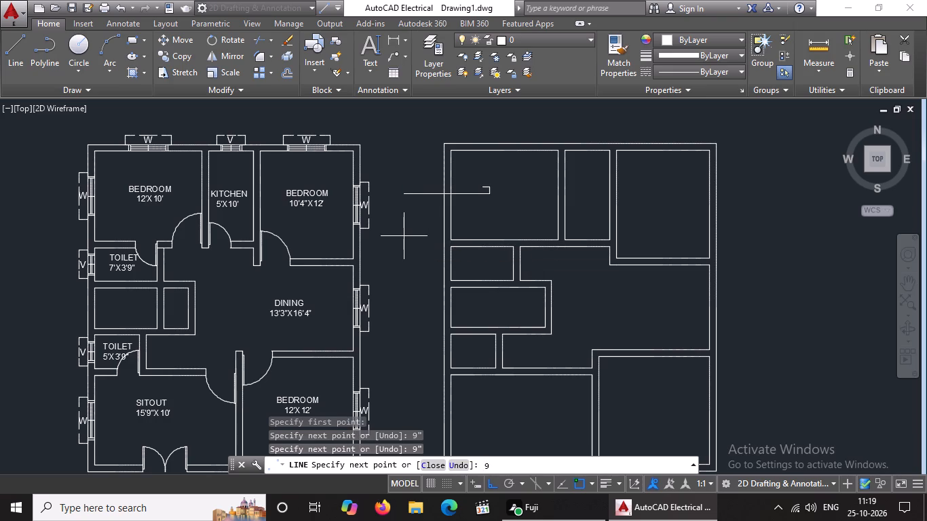
{"action": "key", "text": "shift+quotedbl"}
{"action": "key", "text": "Return"}
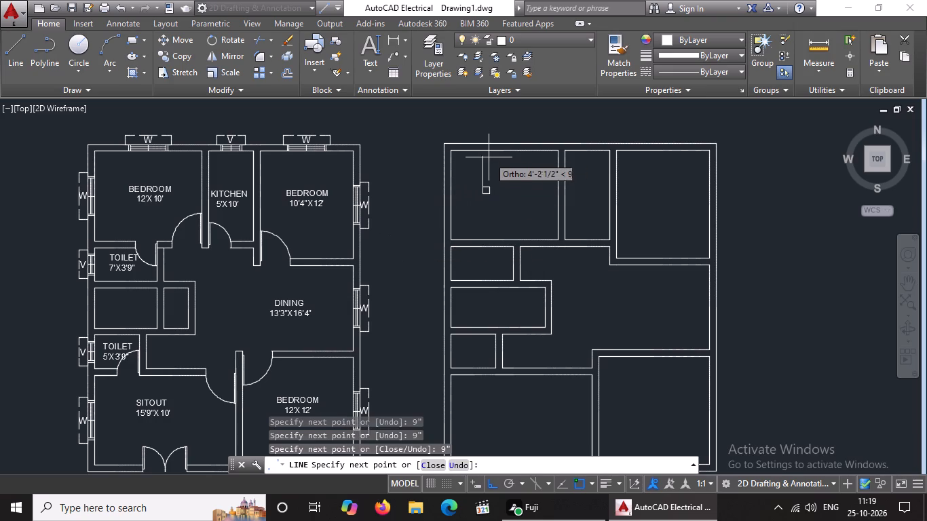
{"action": "key", "text": "9"}
{"action": "key", "text": "shift+quotedbl"}
{"action": "key", "text": "Return"}
{"action": "key", "text": "Return"}
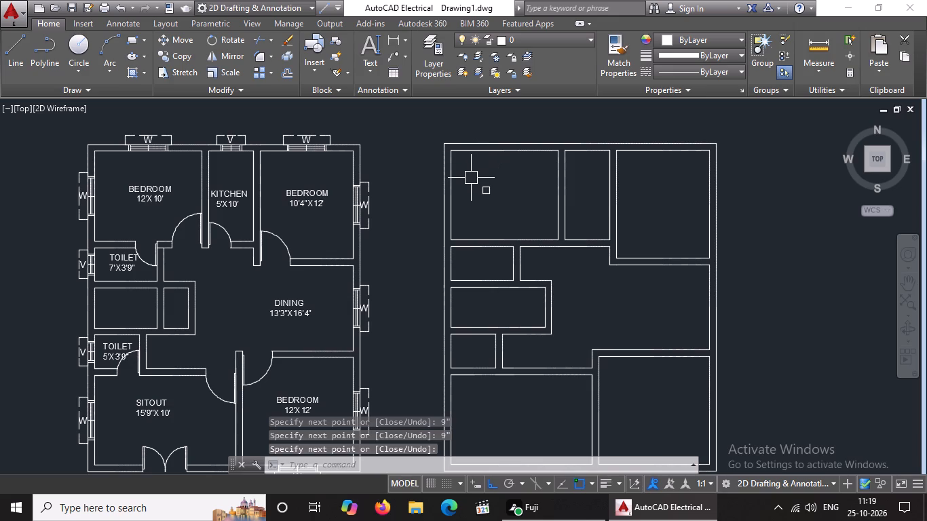
Move the 9" column square by its northwest corner onto the plan's outer northwest corner, with Ortho off.
{"action": "left_click", "coordinate": [471, 178]}
{"action": "left_click", "coordinate": [497, 203]}
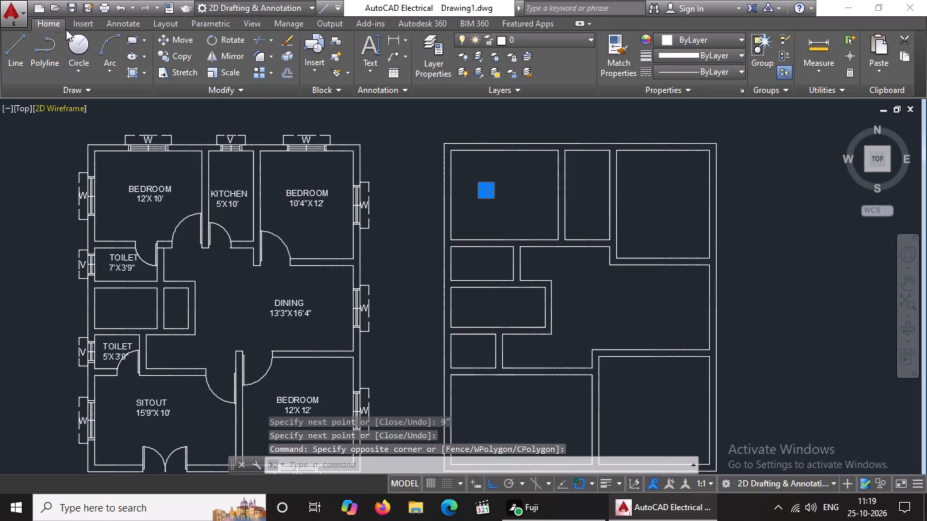
{"action": "left_click", "coordinate": [180, 39]}
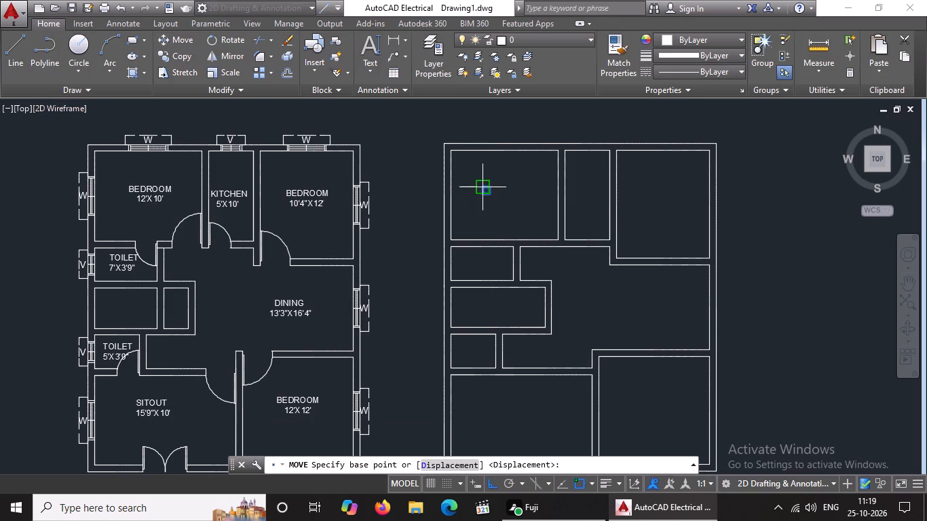
{"action": "left_click", "coordinate": [480, 187]}
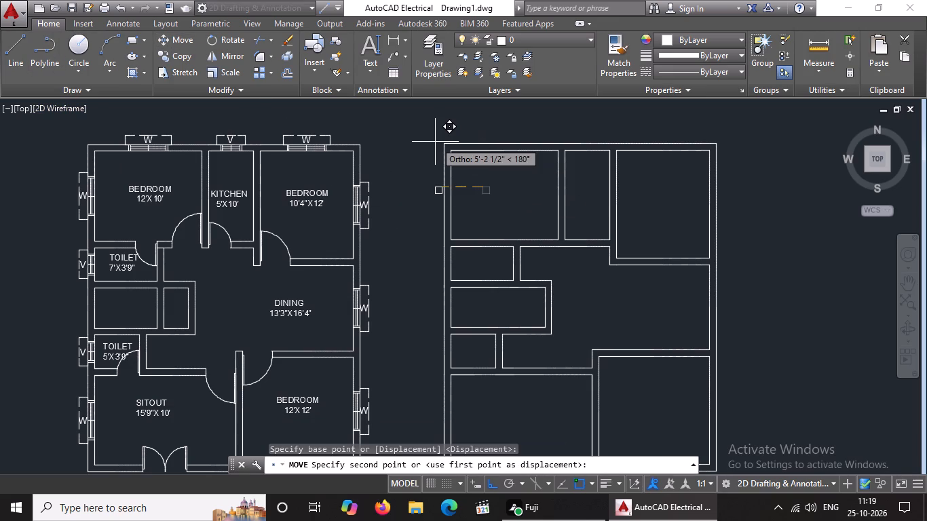
{"action": "scroll", "coordinate": [441, 135], "scroll_direction": "up", "scroll_amount": 2}
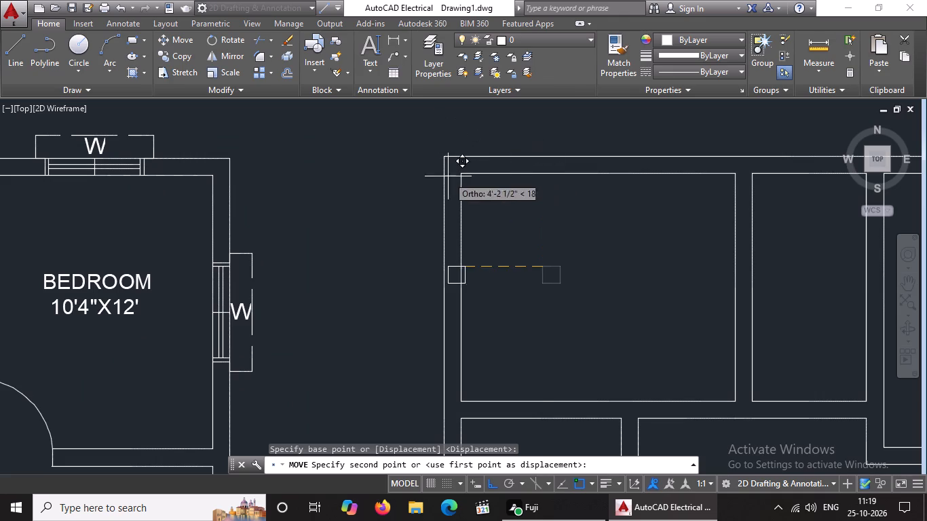
{"action": "left_click", "coordinate": [489, 487]}
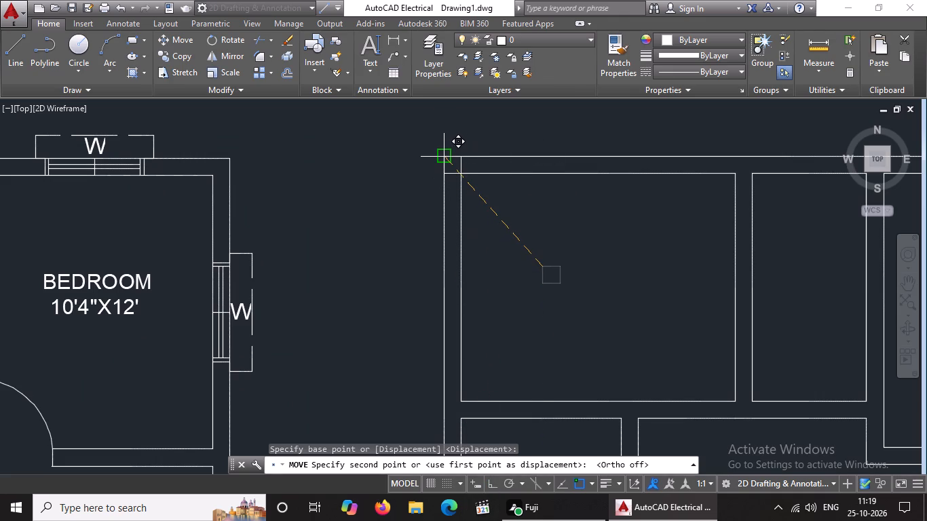
{"action": "left_click", "coordinate": [445, 155]}
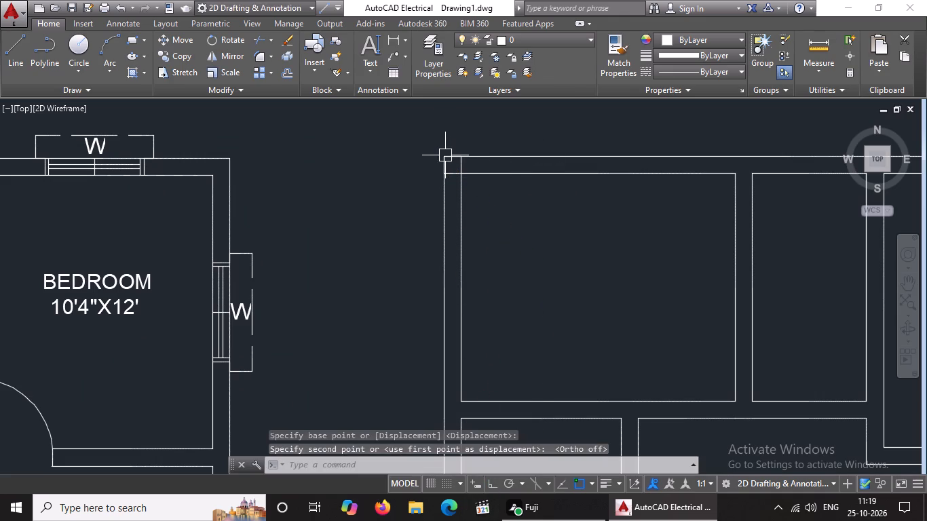
Copy the corner column along the north wall to both kitchen partition junctions and the plan's northeast corner.
{"action": "scroll", "coordinate": [544, 219], "scroll_direction": "down", "scroll_amount": 2}
{"action": "middle_click_drag", "start_coordinate": [582, 229], "coordinate": [441, 225]}
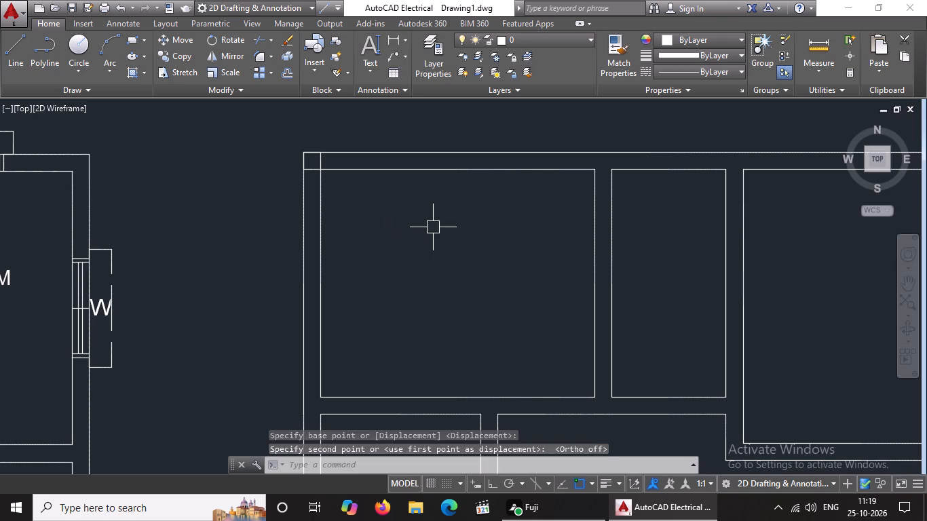
{"action": "scroll", "coordinate": [433, 227], "scroll_direction": "down", "scroll_amount": 3}
{"action": "middle_click_drag", "start_coordinate": [523, 250], "coordinate": [467, 250]}
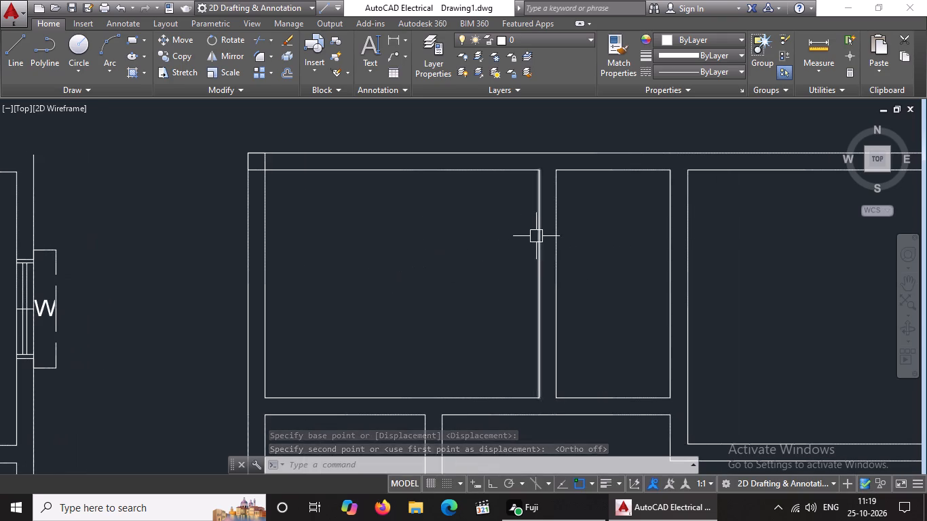
{"action": "middle_click_drag", "start_coordinate": [525, 239], "coordinate": [246, 292]}
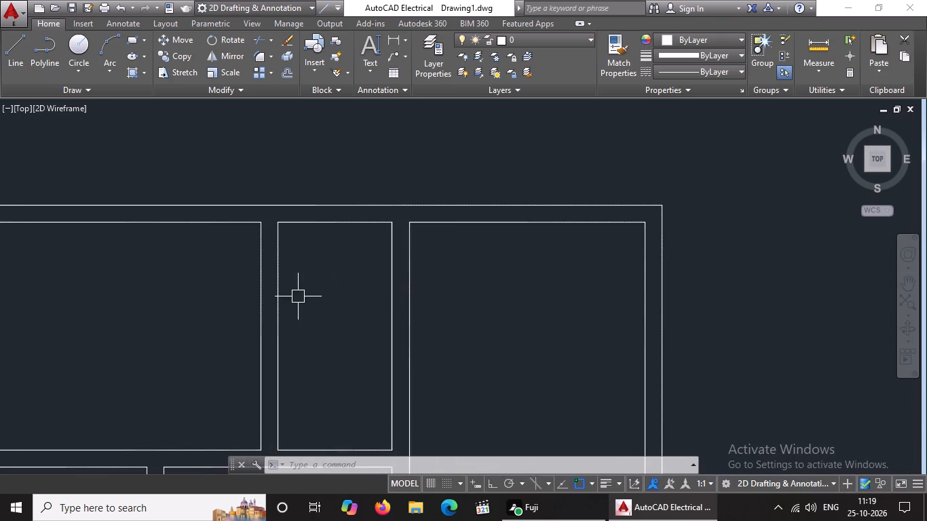
{"action": "middle_click_drag", "start_coordinate": [297, 296], "coordinate": [405, 285]}
{"action": "left_click_drag", "start_coordinate": [56, 168], "coordinate": [69, 180]}
{"action": "left_click", "coordinate": [136, 231]}
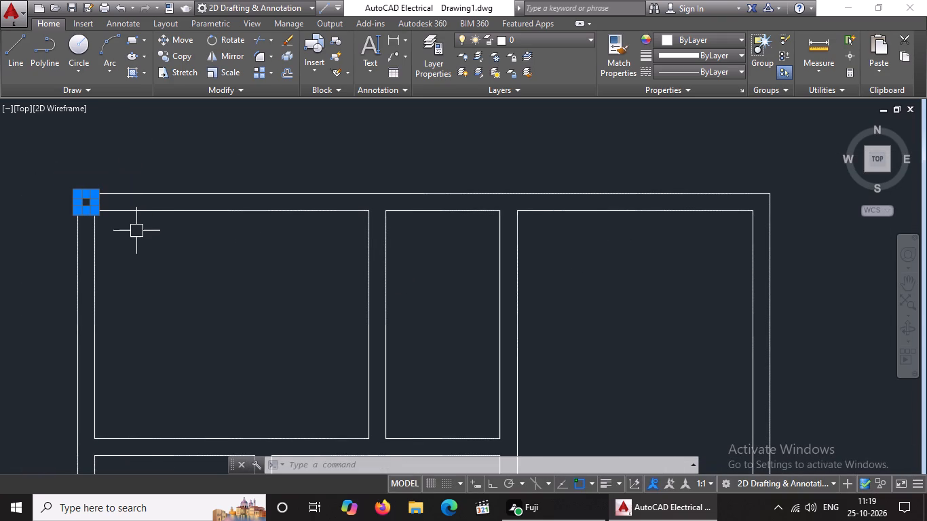
{"action": "left_click", "coordinate": [185, 58]}
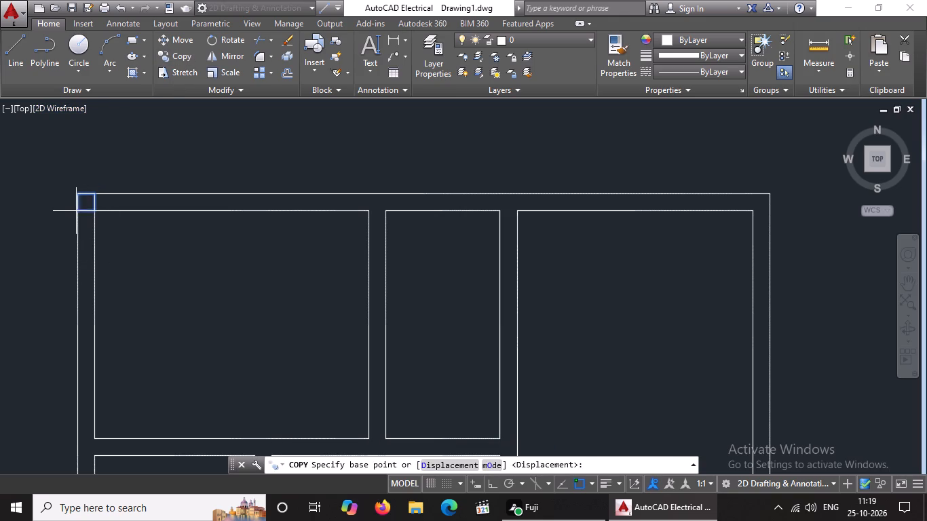
{"action": "left_click_drag", "start_coordinate": [78, 213], "coordinate": [107, 214]}
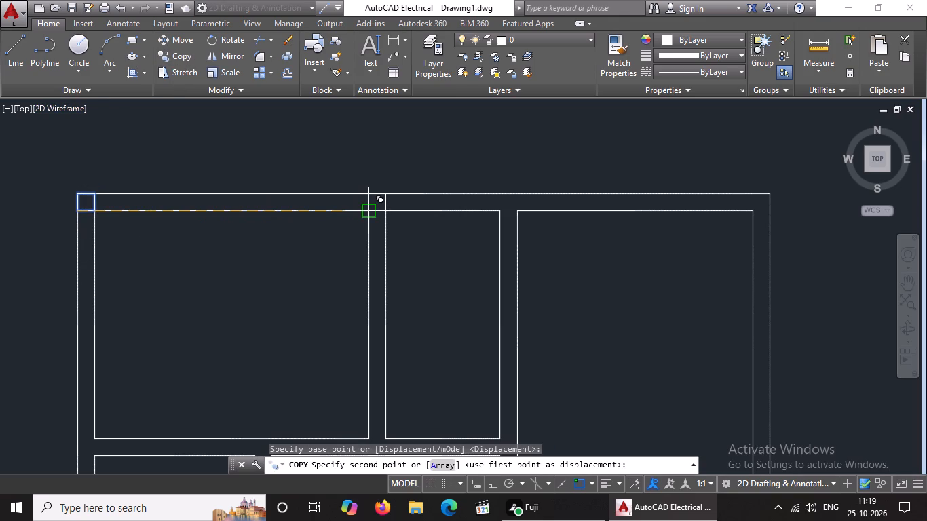
{"action": "left_click", "coordinate": [368, 209]}
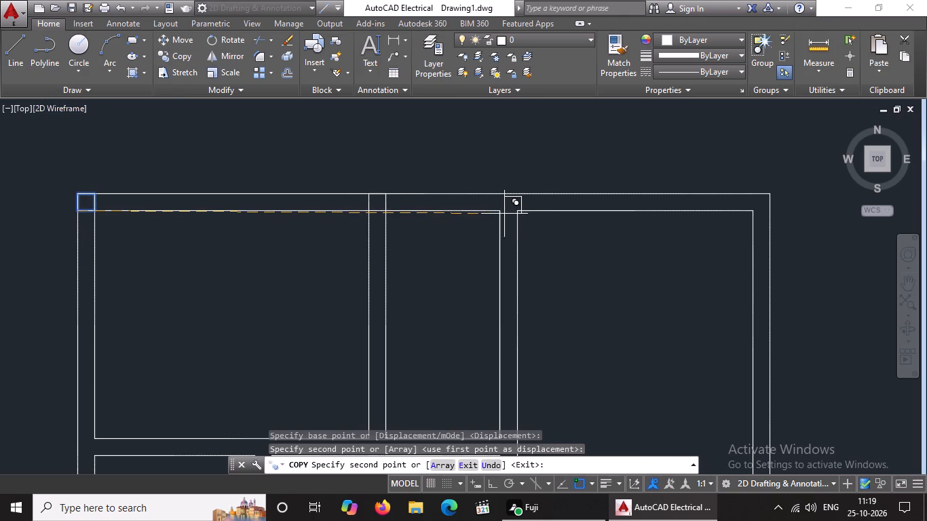
{"action": "left_click", "coordinate": [499, 214]}
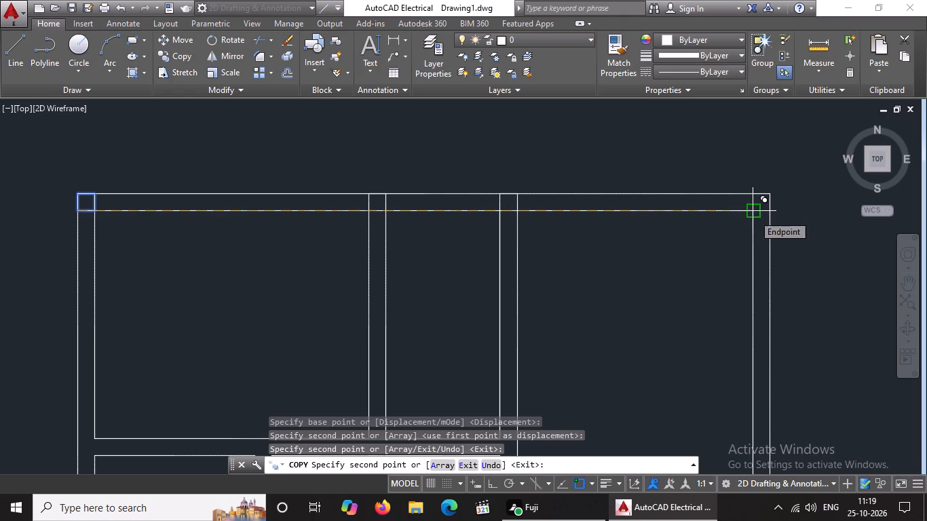
{"action": "left_click", "coordinate": [753, 214]}
{"action": "scroll", "coordinate": [563, 252], "scroll_direction": "down", "scroll_amount": 1}
{"action": "middle_click_drag", "start_coordinate": [607, 311], "coordinate": [607, 247]}
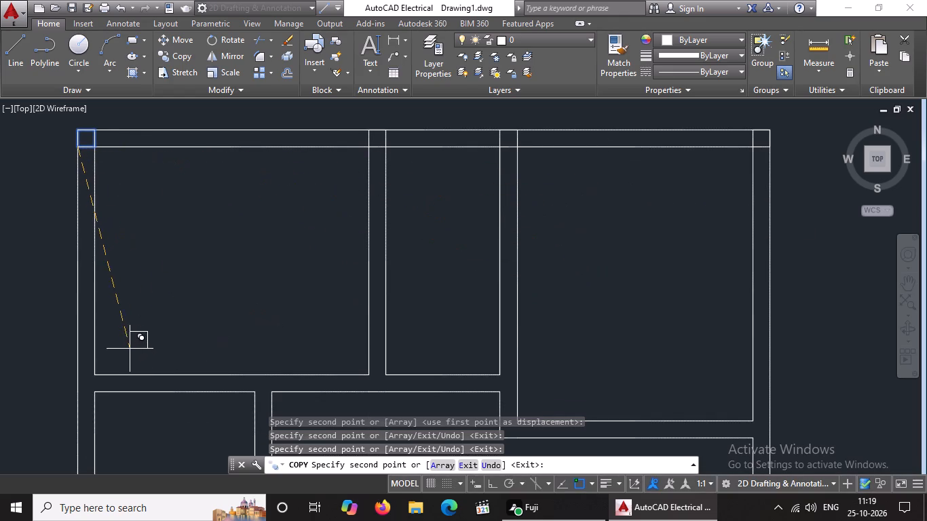
{"action": "key", "text": "Escape"}
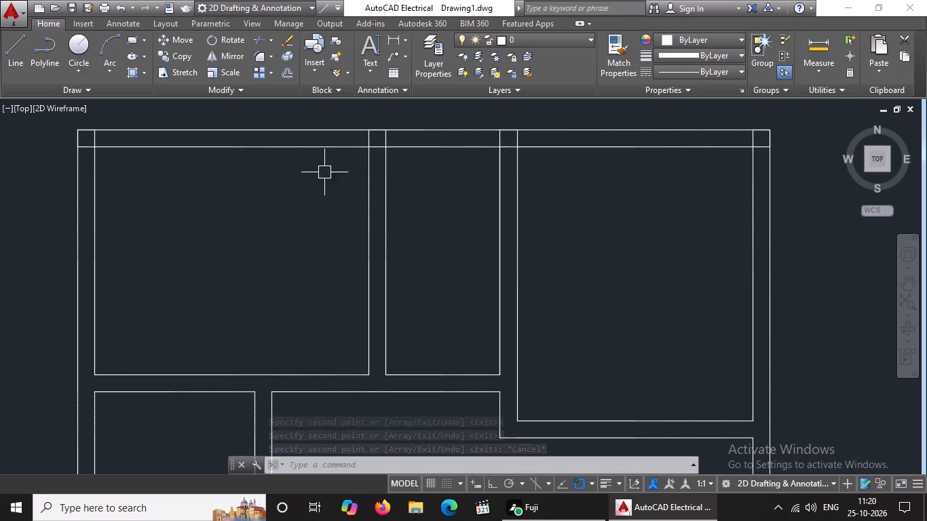
Copy the northwest corner column to the west wall at the northwest bedroom's south wall and to the larger toilet's east partition junction.
{"action": "left_click", "coordinate": [55, 118]}
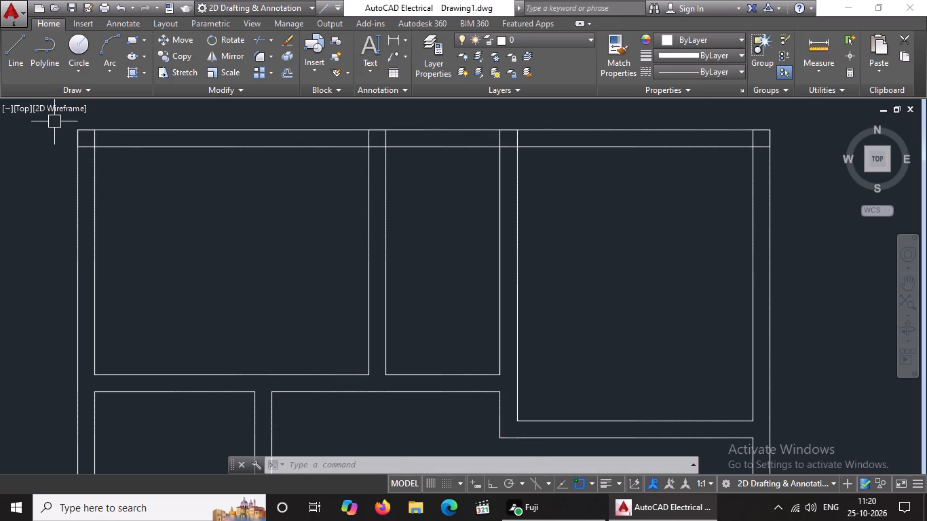
{"action": "left_click", "coordinate": [58, 120]}
{"action": "left_click", "coordinate": [110, 159]}
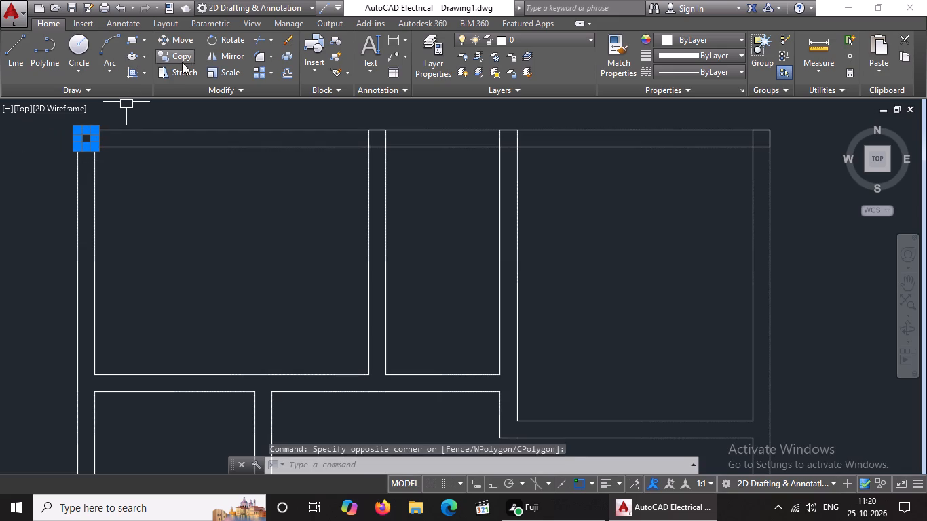
{"action": "left_click", "coordinate": [185, 60]}
{"action": "left_click", "coordinate": [96, 149]}
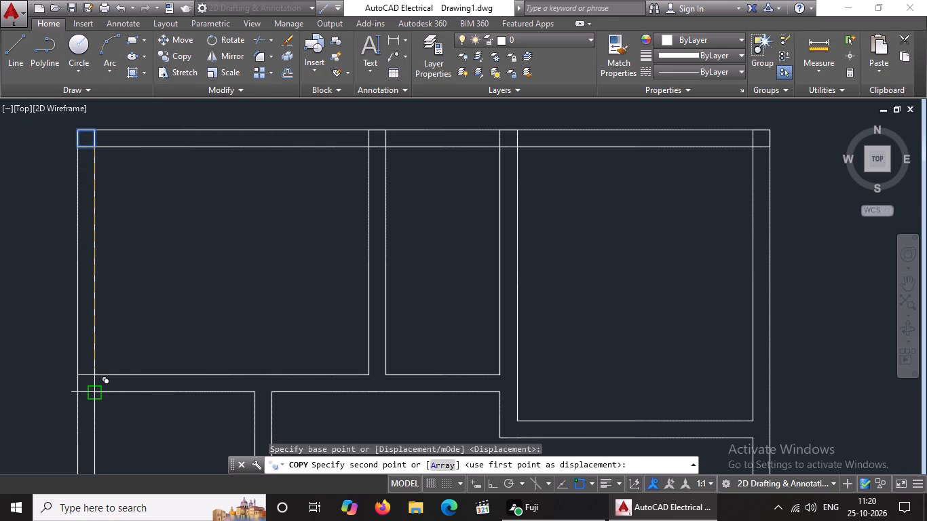
{"action": "left_click", "coordinate": [96, 391]}
{"action": "left_click", "coordinate": [267, 393]}
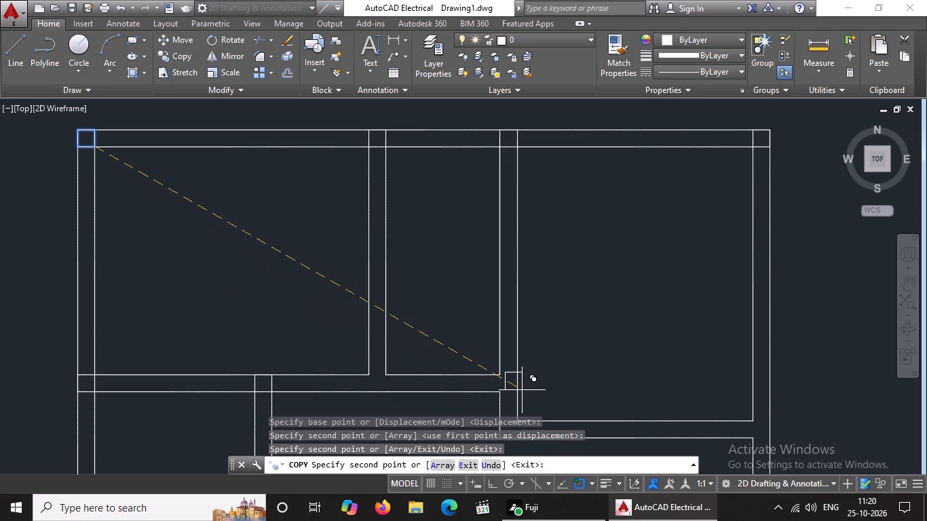
{"action": "key", "text": "Escape"}
Copy the column at the larger toilet's east partition to both kitchen partition junctions along the same wall and to that toilet partition's south end.
{"action": "left_click", "coordinate": [231, 362]}
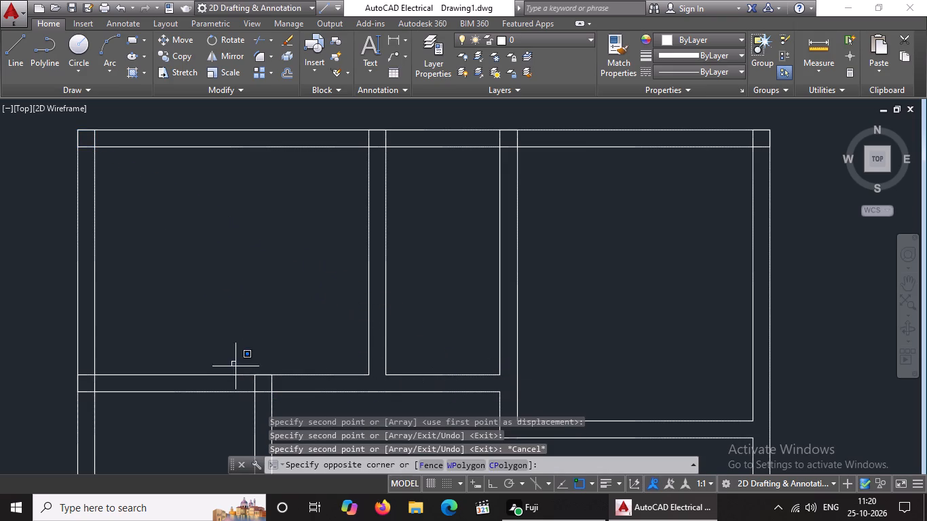
{"action": "left_click", "coordinate": [305, 408]}
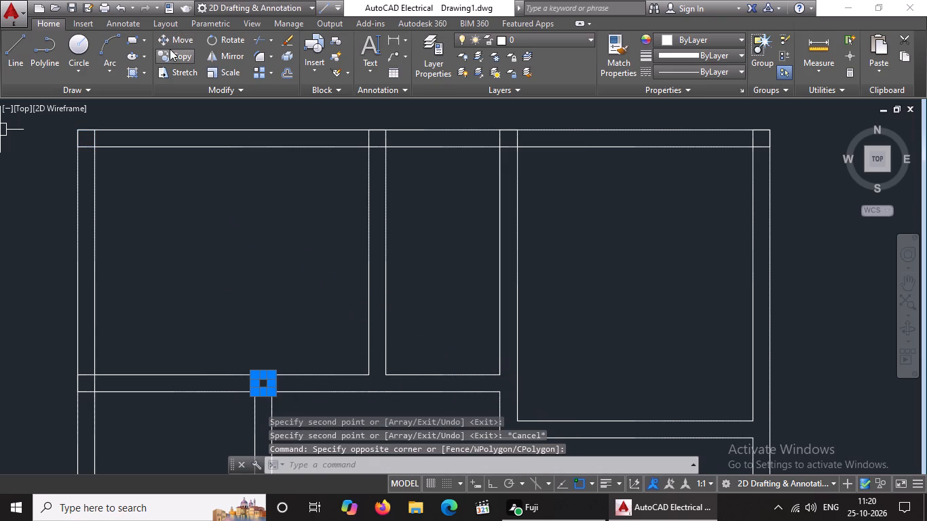
{"action": "left_click", "coordinate": [169, 54]}
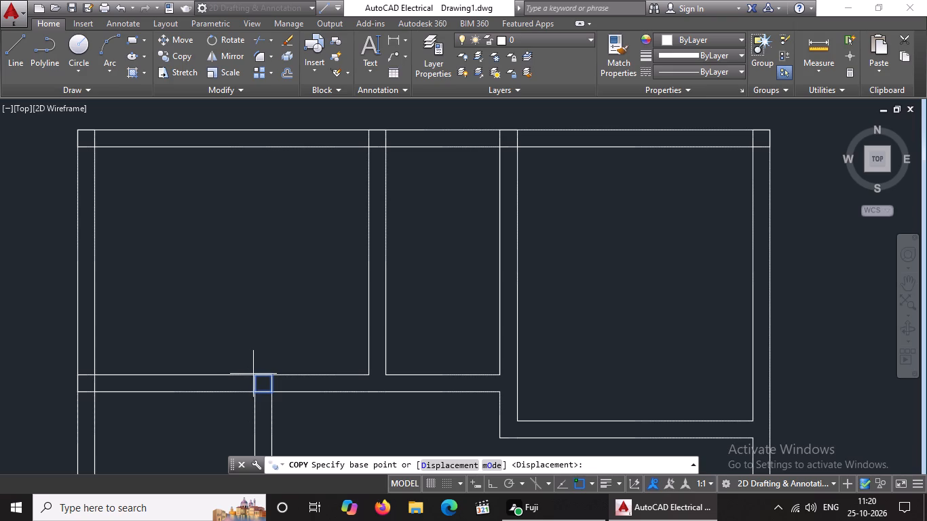
{"action": "left_click", "coordinate": [254, 377]}
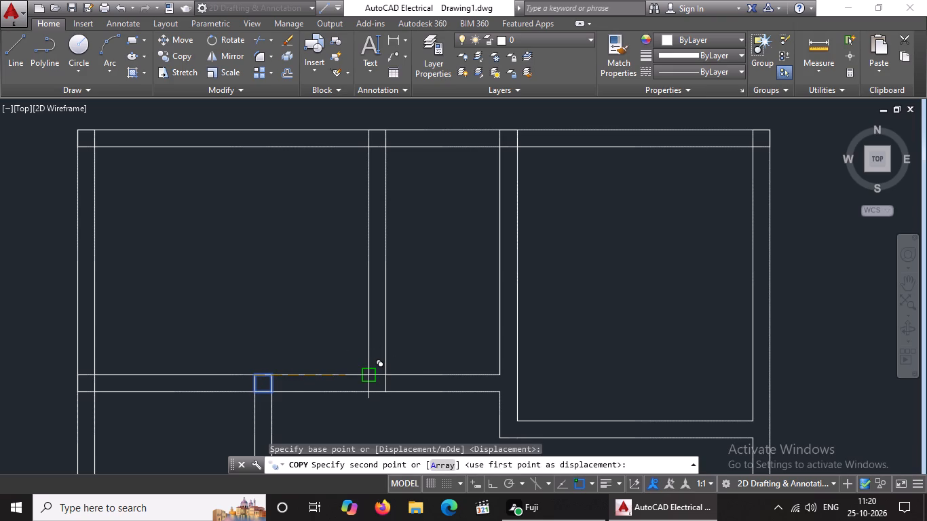
{"action": "left_click", "coordinate": [364, 372]}
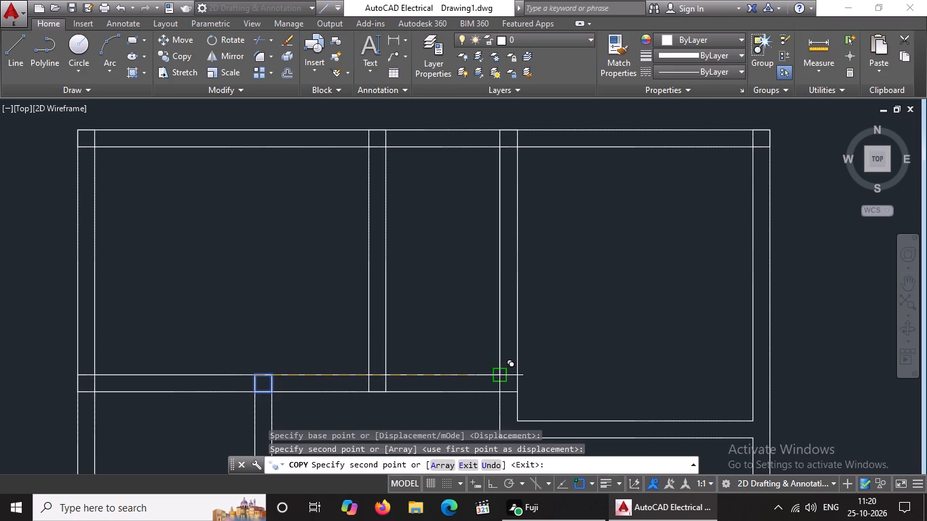
{"action": "left_click", "coordinate": [504, 381]}
{"action": "scroll", "coordinate": [550, 353], "scroll_direction": "down", "scroll_amount": 3}
{"action": "middle_click_drag", "start_coordinate": [554, 327], "coordinate": [582, 187]}
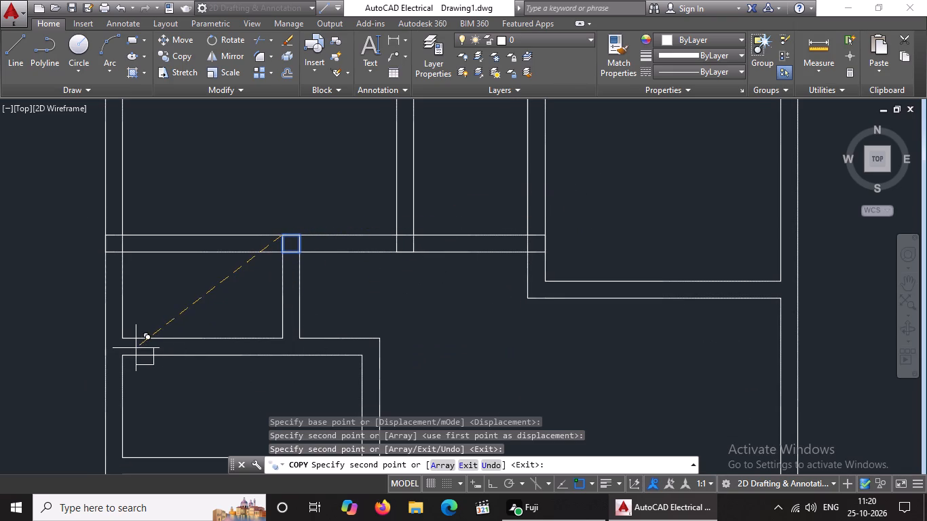
{"action": "left_click", "coordinate": [282, 338]}
{"action": "key", "text": "Escape"}
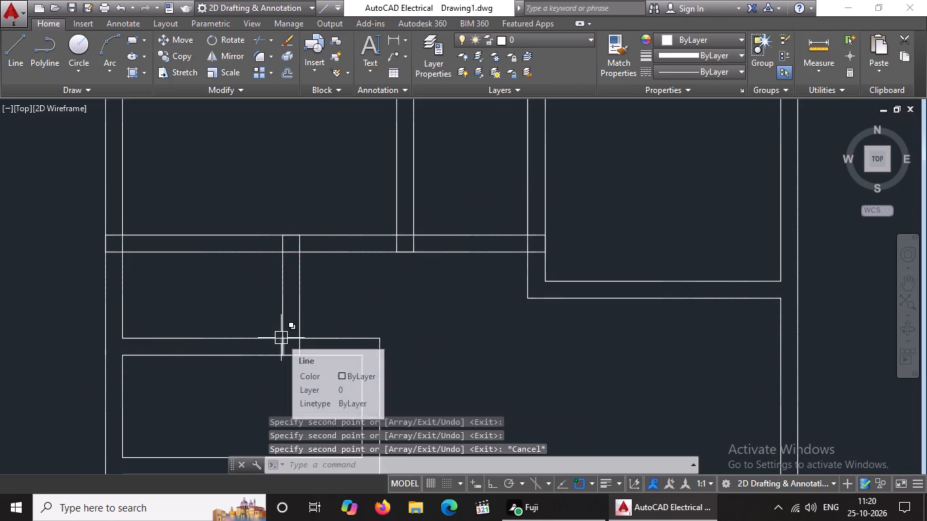
Copy the west-wall column to the next two wall junctions southward and to the southeast corner of the narrow room between them.
{"action": "scroll", "coordinate": [500, 284], "scroll_direction": "down", "scroll_amount": 3}
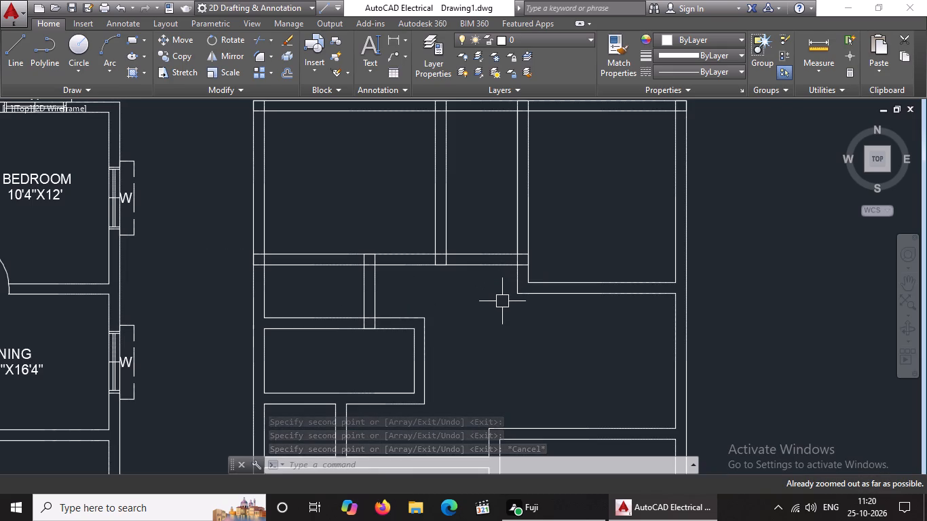
{"action": "middle_click_drag", "start_coordinate": [502, 302], "coordinate": [470, 348]}
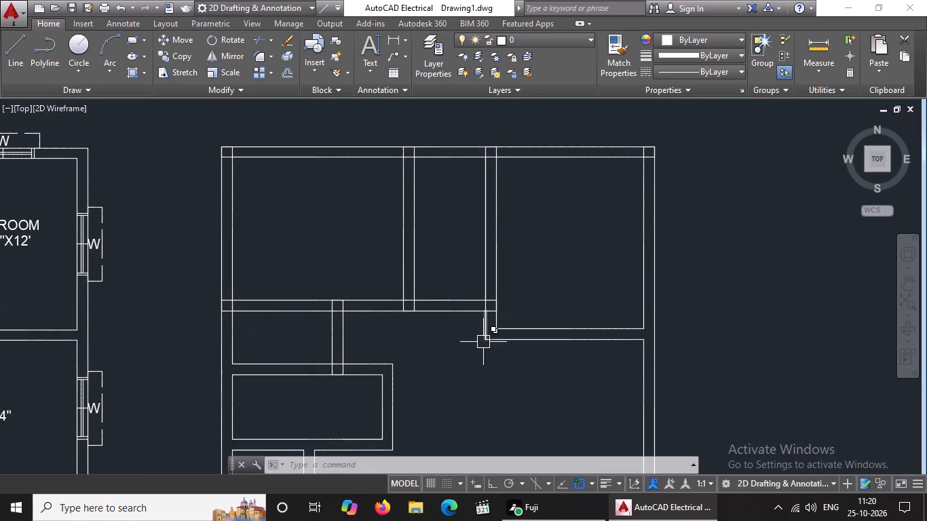
{"action": "scroll", "coordinate": [466, 326], "scroll_direction": "down", "scroll_amount": 3}
{"action": "middle_click_drag", "start_coordinate": [493, 310], "coordinate": [499, 277]}
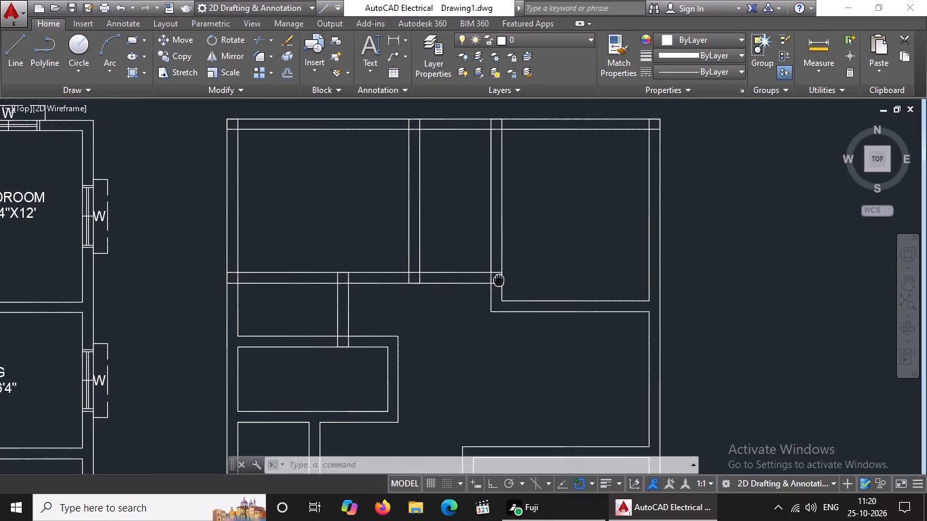
{"action": "middle_click_drag", "start_coordinate": [499, 277], "coordinate": [501, 260]}
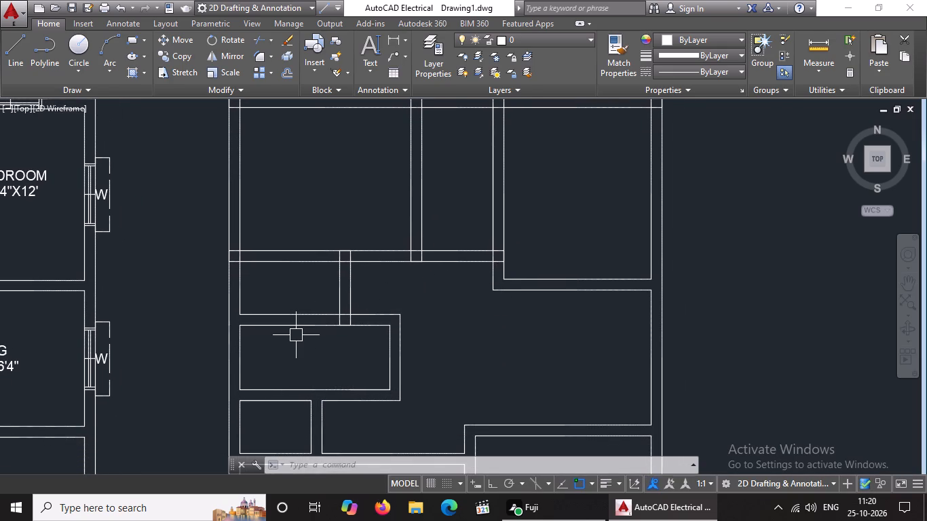
{"action": "left_click", "coordinate": [191, 224]}
{"action": "left_click", "coordinate": [254, 281]}
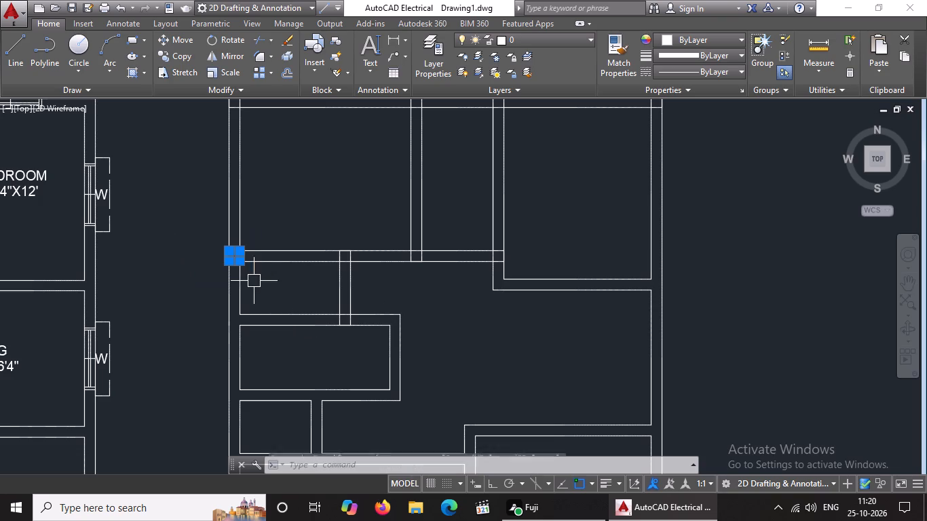
{"action": "left_click_drag", "start_coordinate": [181, 56], "coordinate": [184, 66]}
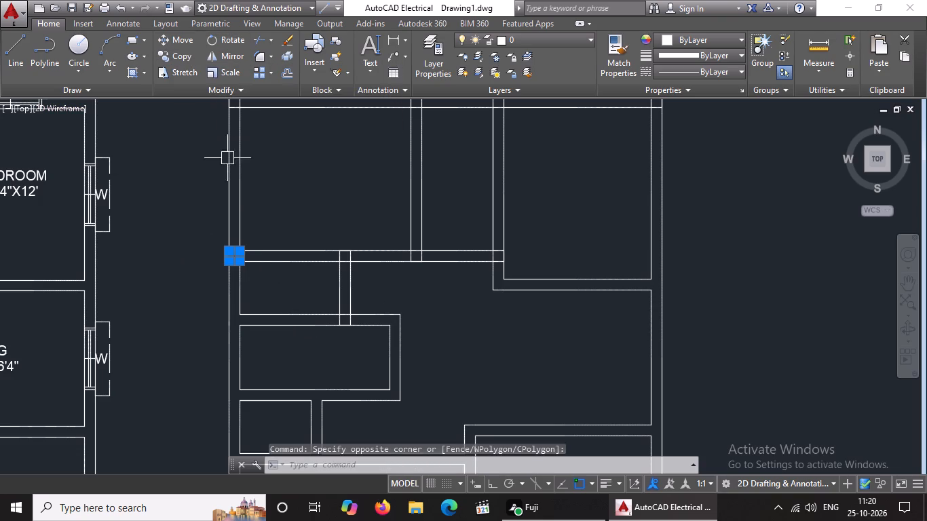
{"action": "left_click", "coordinate": [181, 52]}
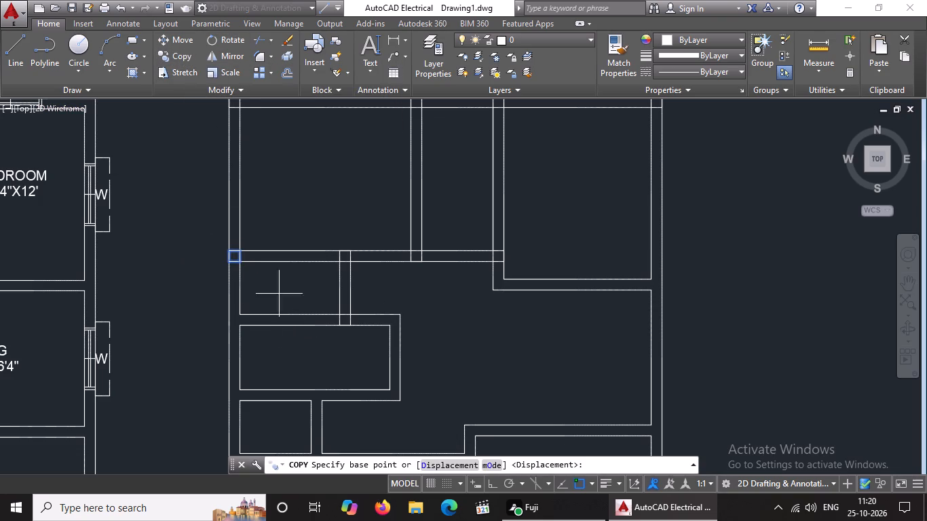
{"action": "left_click", "coordinate": [239, 263]}
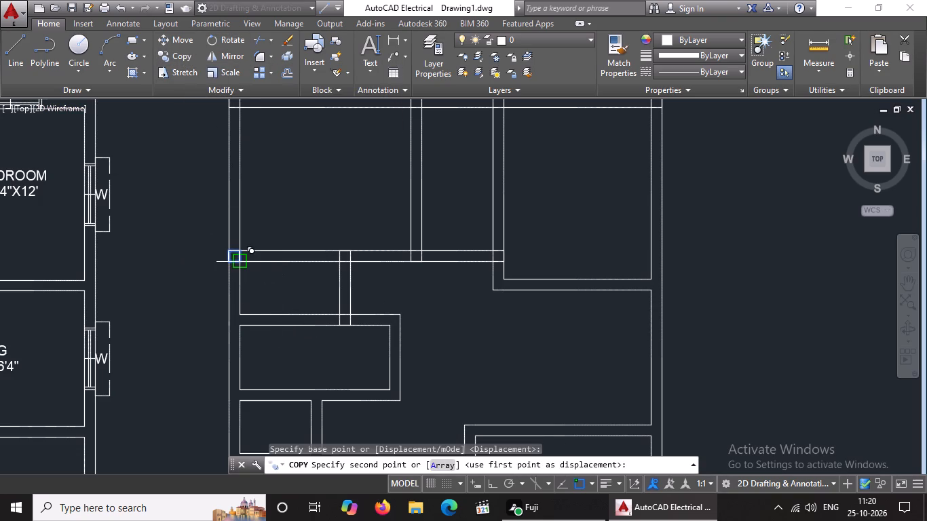
{"action": "left_click", "coordinate": [240, 326]}
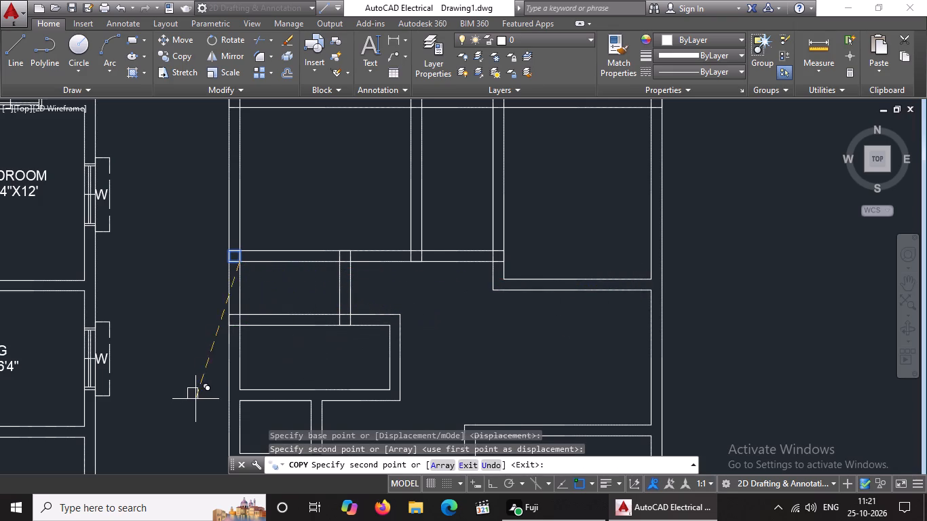
{"action": "left_click", "coordinate": [240, 401]}
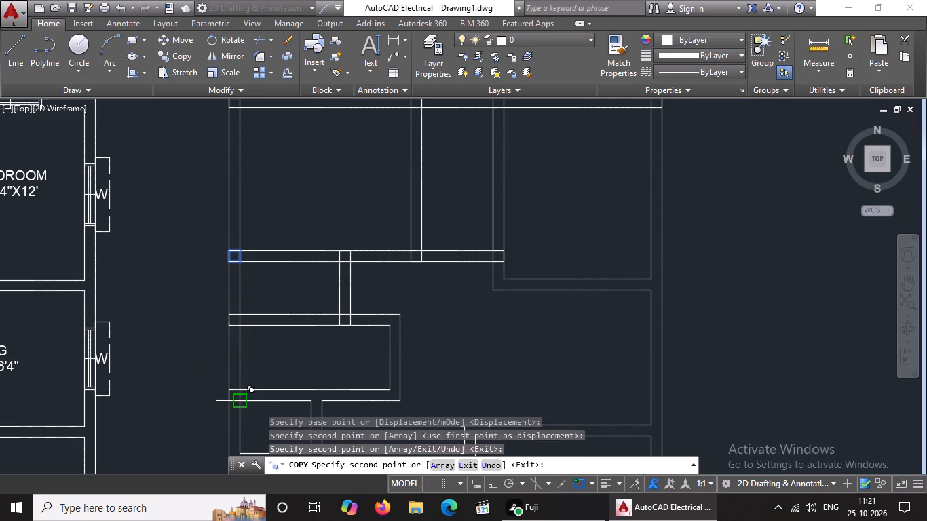
{"action": "left_click", "coordinate": [396, 402]}
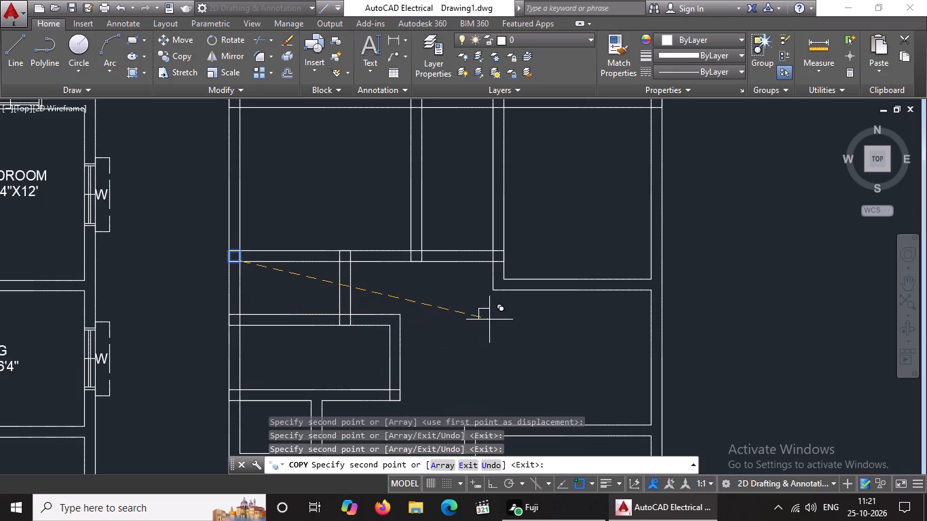
{"action": "middle_click_drag", "start_coordinate": [489, 319], "coordinate": [461, 314]}
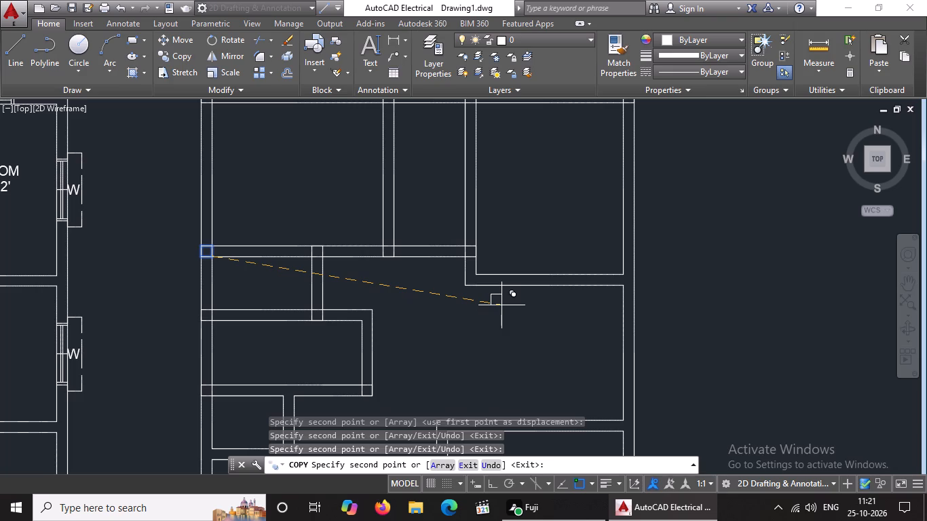
{"action": "middle_click_drag", "start_coordinate": [504, 305], "coordinate": [503, 354]}
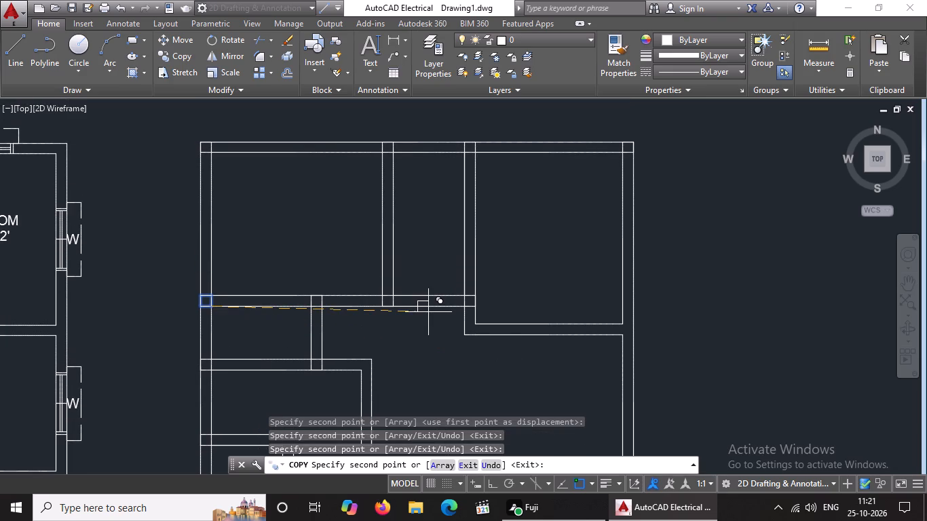
{"action": "middle_click_drag", "start_coordinate": [546, 245], "coordinate": [548, 232]}
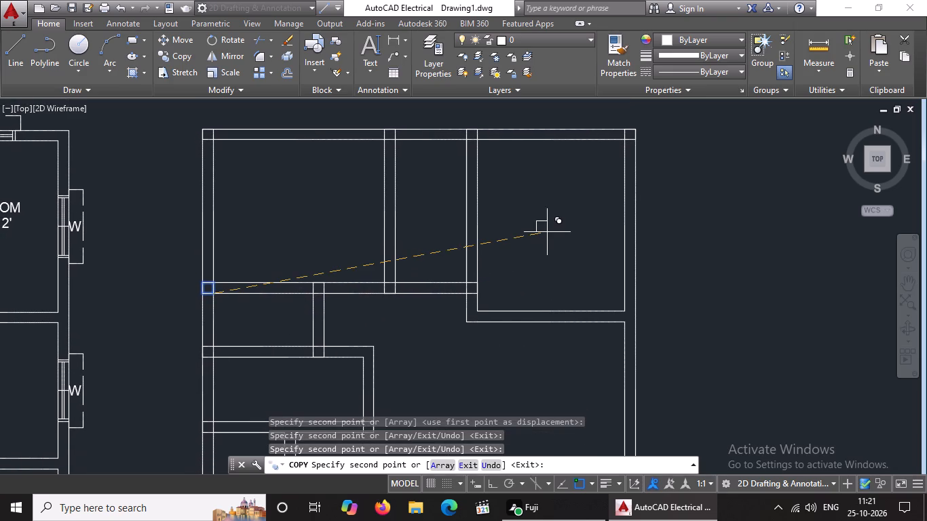
{"action": "key", "text": "Escape"}
Extend the south and north edges of the column at the kitchen's southeast junction eastward to the east wall's inner face.
{"action": "type", "text": "EX"}
{"action": "key", "text": "space"}
{"action": "key", "text": "space"}
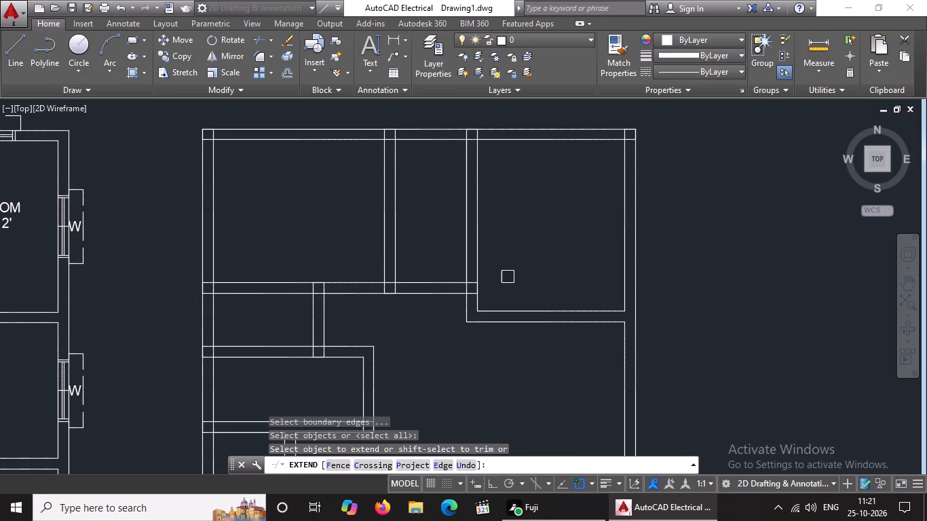
{"action": "scroll", "coordinate": [483, 296], "scroll_direction": "up", "scroll_amount": 3}
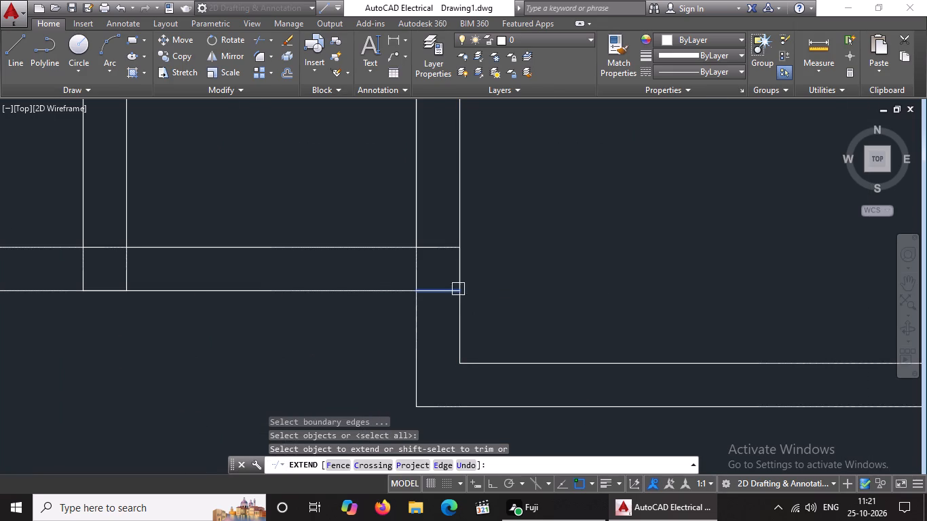
{"action": "scroll", "coordinate": [457, 282], "scroll_direction": "down", "scroll_amount": 5}
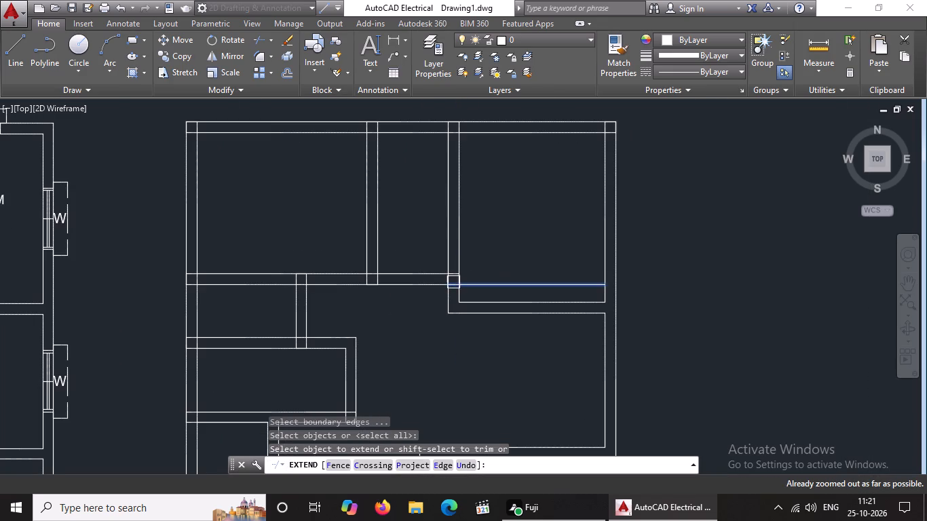
{"action": "scroll", "coordinate": [444, 286], "scroll_direction": "up", "scroll_amount": 2}
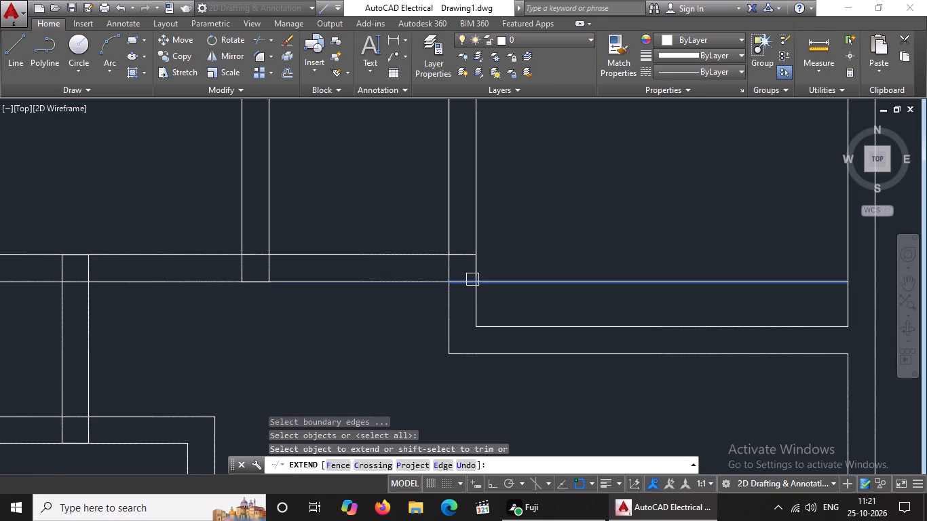
{"action": "left_click", "coordinate": [474, 280]}
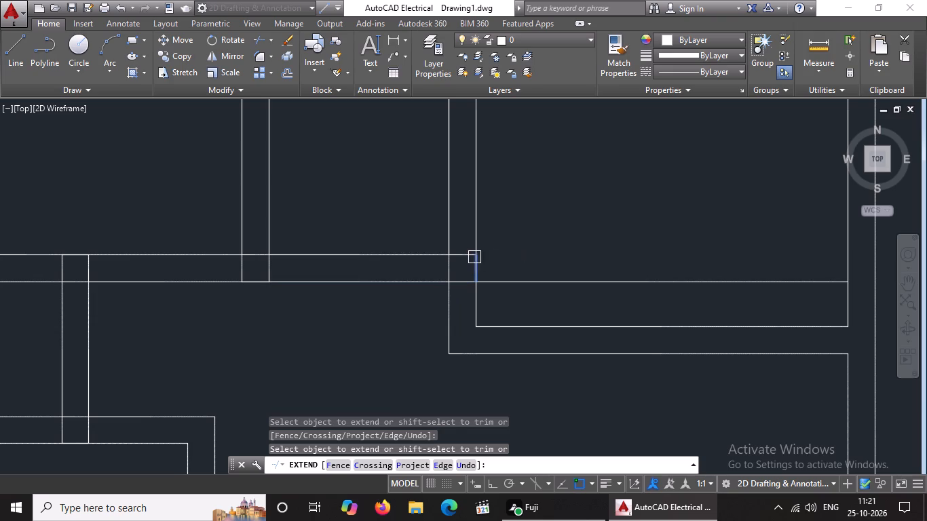
{"action": "left_click", "coordinate": [463, 254]}
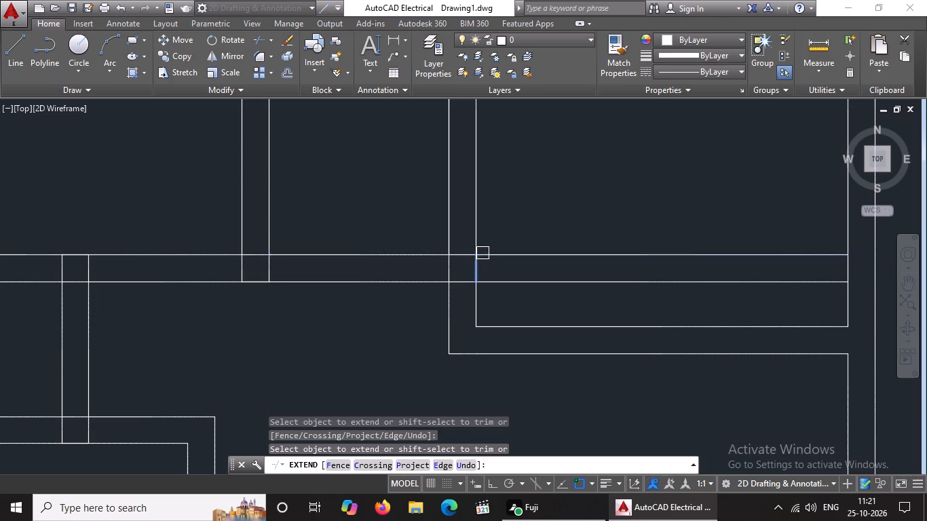
{"action": "scroll", "coordinate": [496, 250], "scroll_direction": "down", "scroll_amount": 4}
{"action": "key", "text": "Escape"}
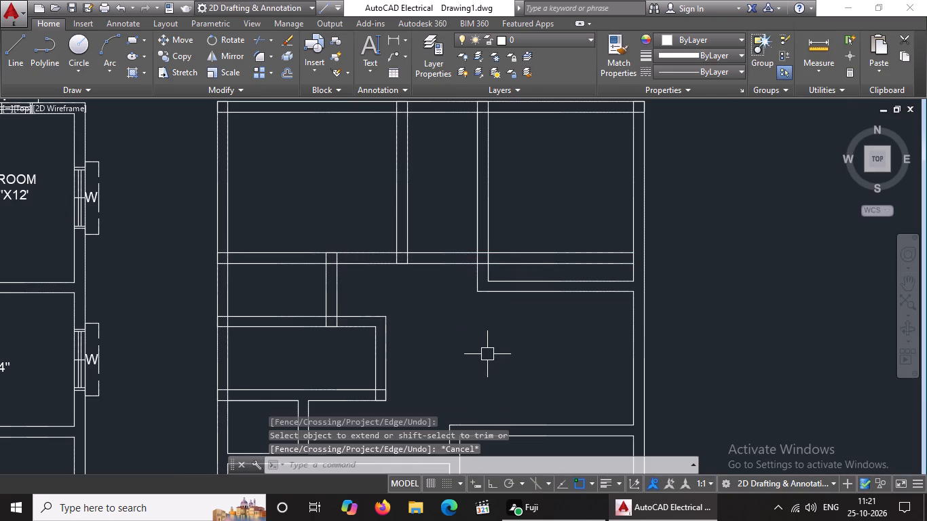
Draw a 9" by 9" column square with lines, Ortho on, in the open space east of the narrow room and north of the southeast room.
{"action": "middle_click_drag", "start_coordinate": [481, 355], "coordinate": [480, 337]}
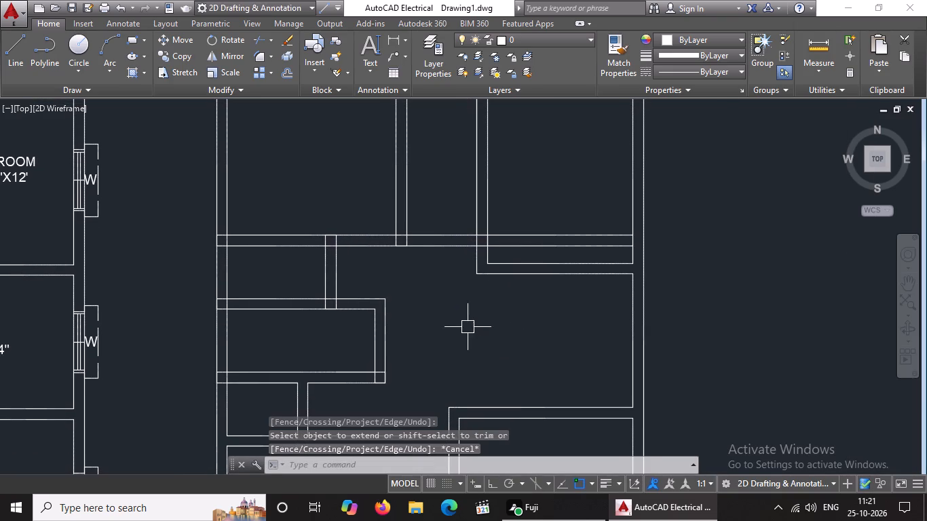
{"action": "middle_click_drag", "start_coordinate": [466, 325], "coordinate": [476, 266]}
{"action": "scroll", "coordinate": [478, 272], "scroll_direction": "down", "scroll_amount": 7}
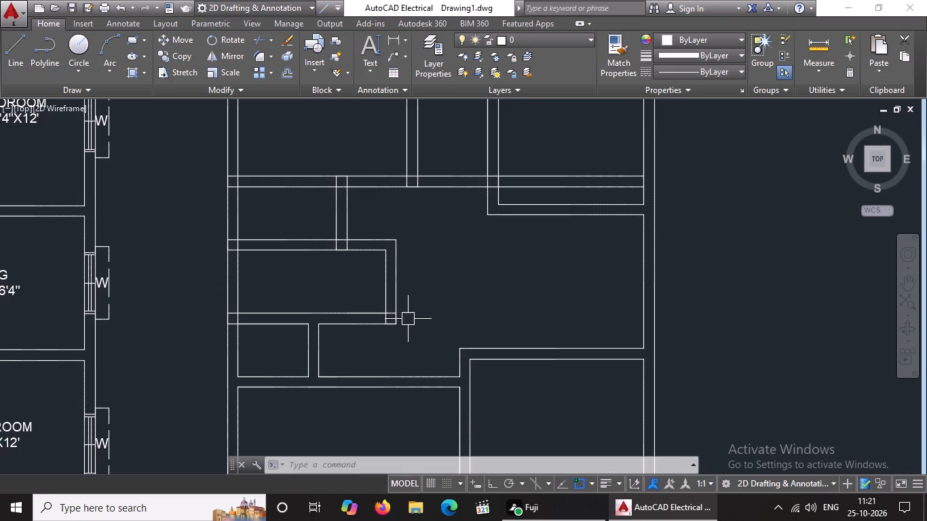
{"action": "middle_click_drag", "start_coordinate": [408, 318], "coordinate": [444, 243]}
{"action": "scroll", "coordinate": [444, 243], "scroll_direction": "down", "scroll_amount": 2}
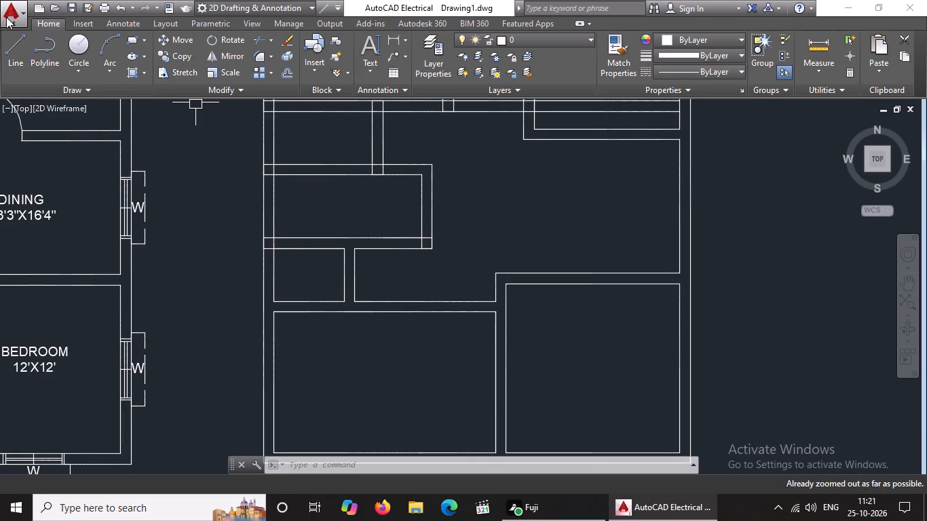
{"action": "left_click", "coordinate": [1, 43]}
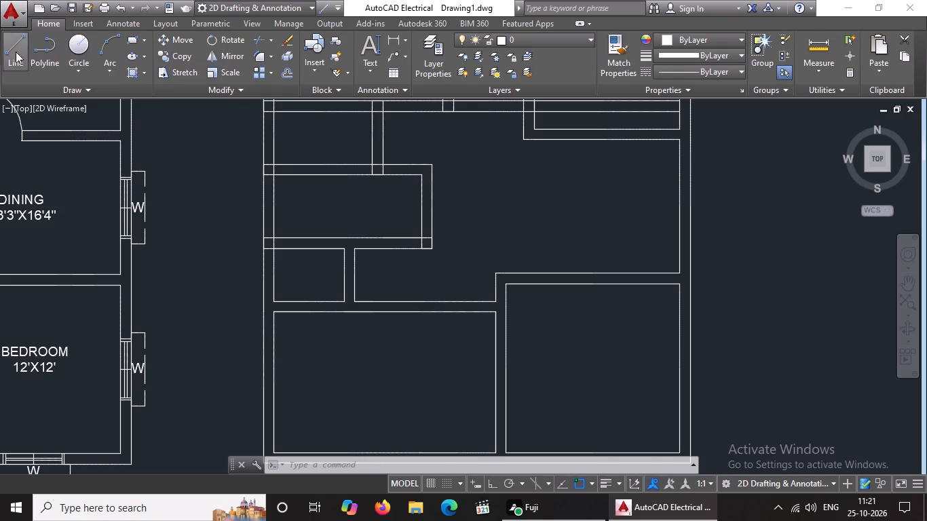
{"action": "left_click", "coordinate": [25, 59]}
{"action": "left_click", "coordinate": [498, 205]}
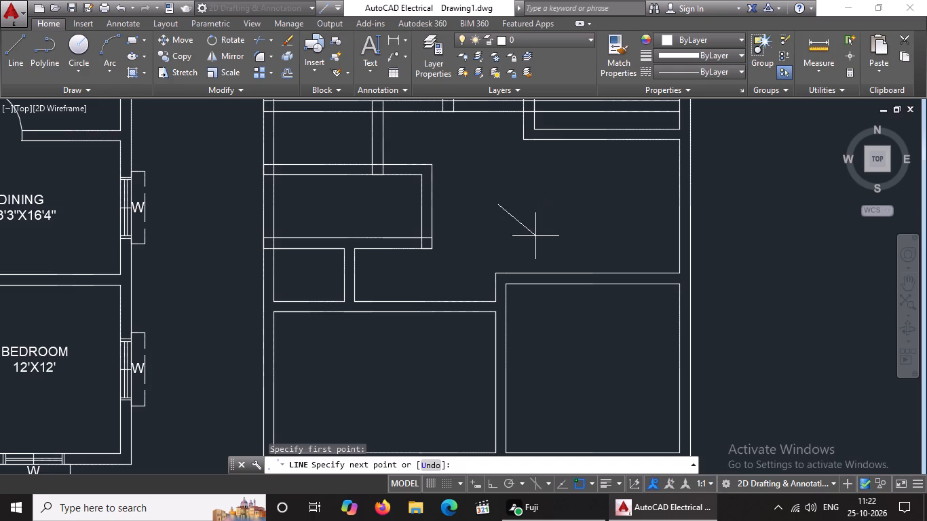
{"action": "left_click", "coordinate": [483, 485]}
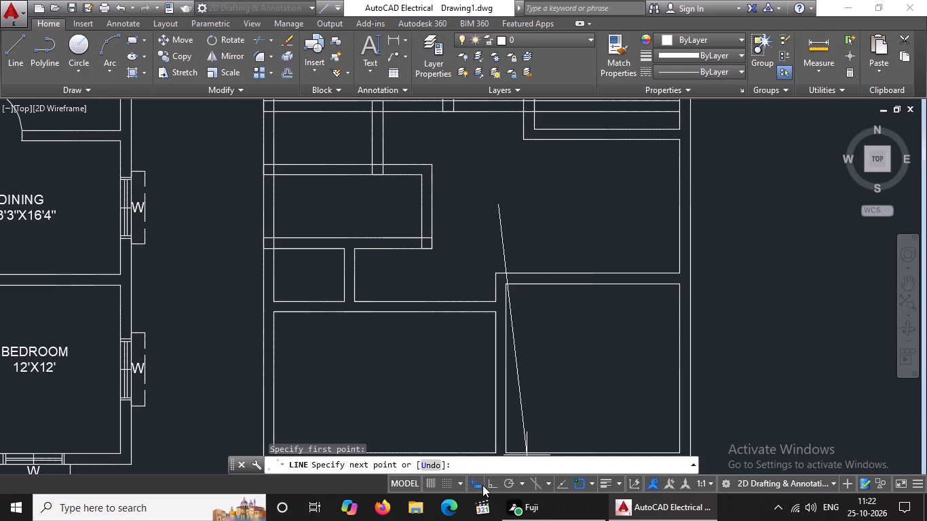
{"action": "left_click", "coordinate": [493, 478]}
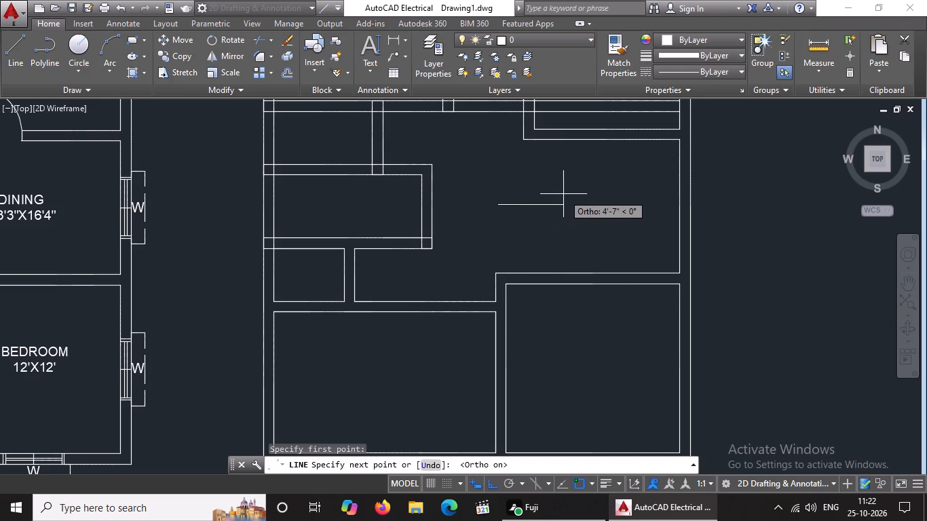
{"action": "key", "text": "9"}
{"action": "key", "text": "shift+quotedbl"}
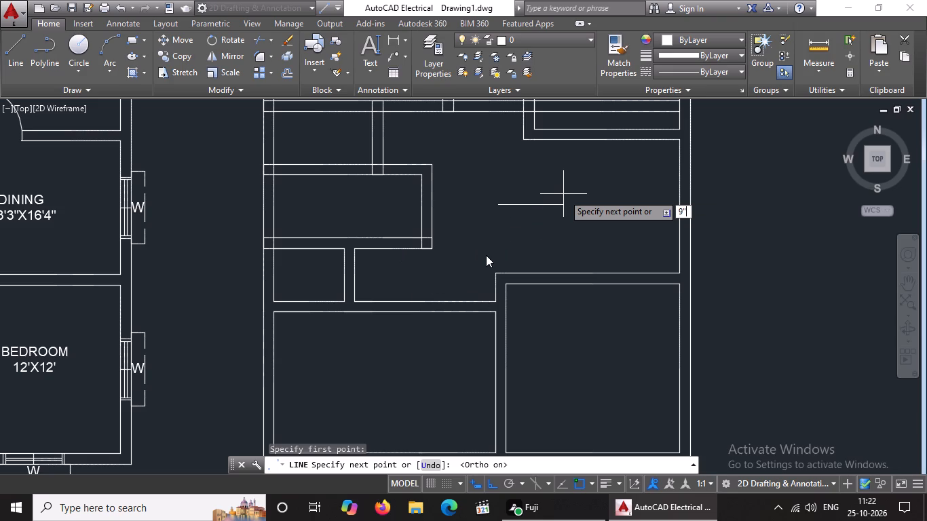
{"action": "key", "text": "ctrl+z"}
{"action": "key", "text": "shift+quotedbl"}
{"action": "key", "text": "Return"}
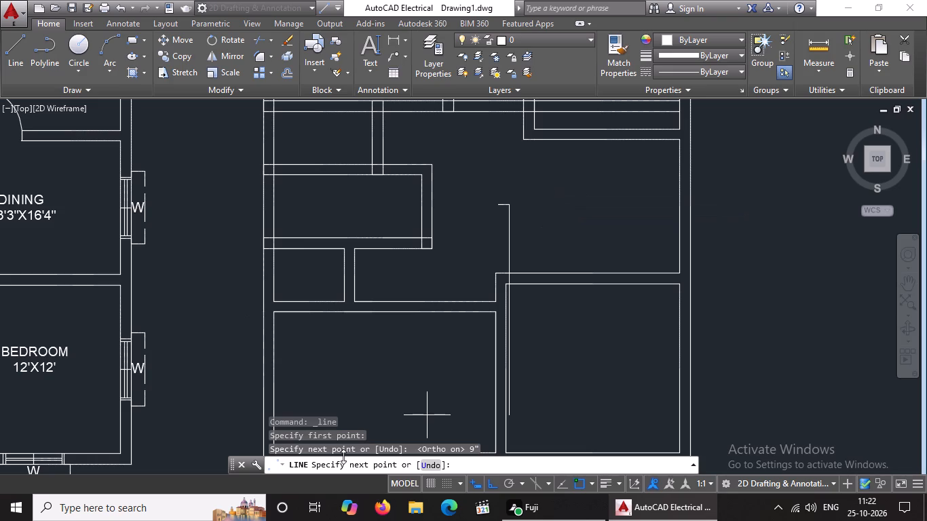
{"action": "key", "text": "9"}
{"action": "key", "text": "shift+quotedbl"}
{"action": "key", "text": "Return"}
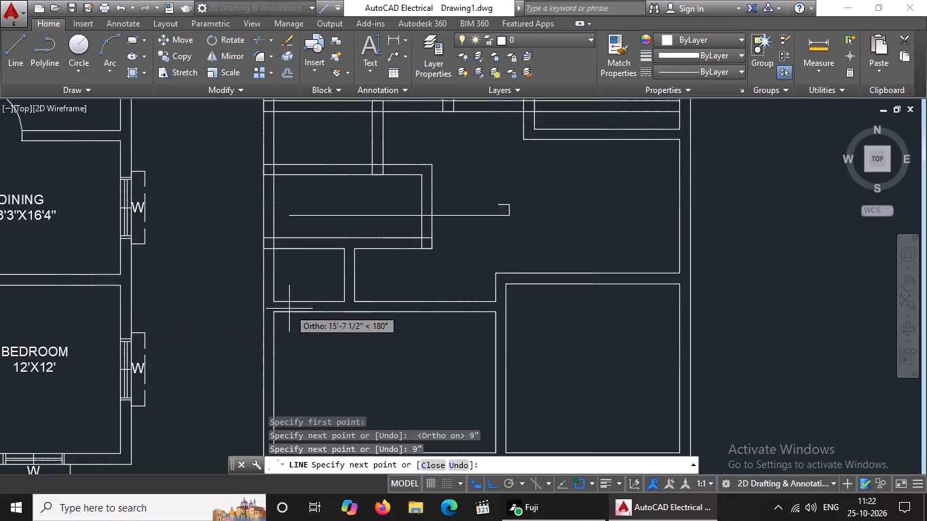
{"action": "key", "text": "9"}
{"action": "key", "text": "shift+quotedbl"}
{"action": "key", "text": "Return"}
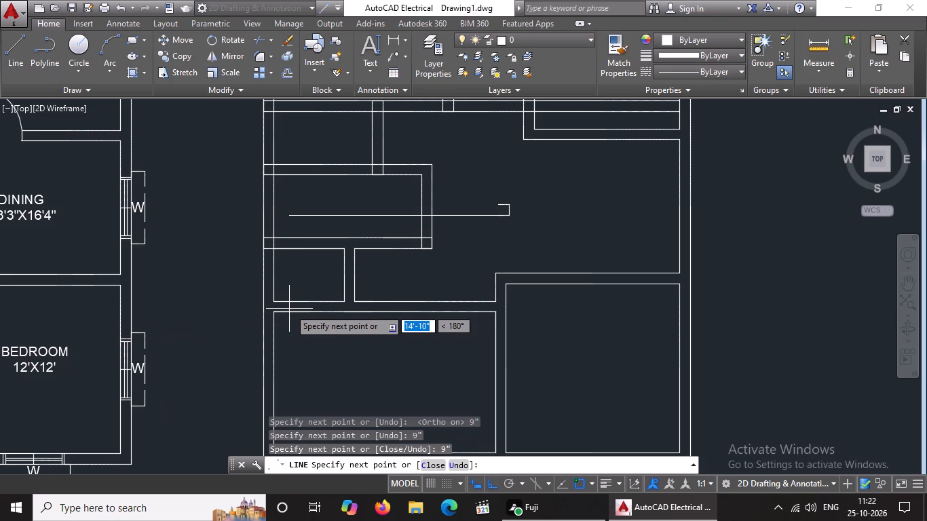
{"action": "key", "text": "9"}
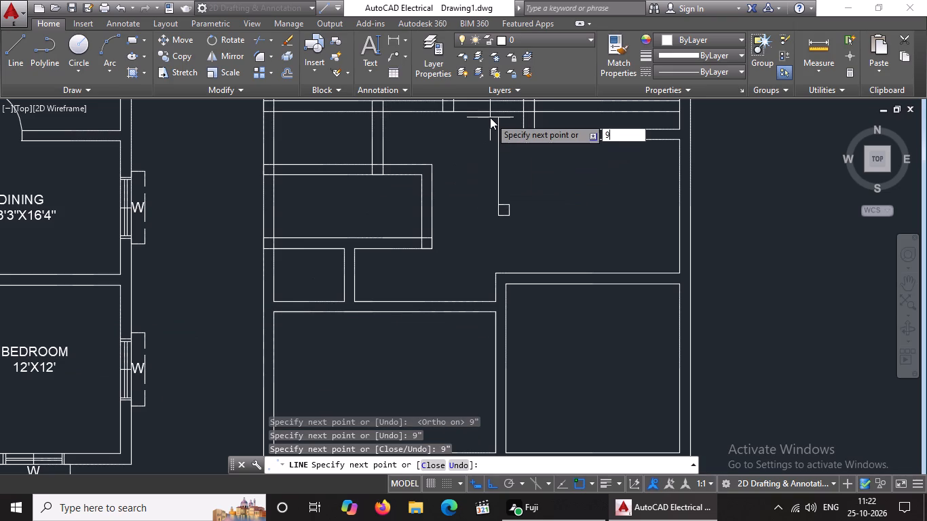
{"action": "key", "text": "shift+quotedbl"}
{"action": "key", "text": "Return"}
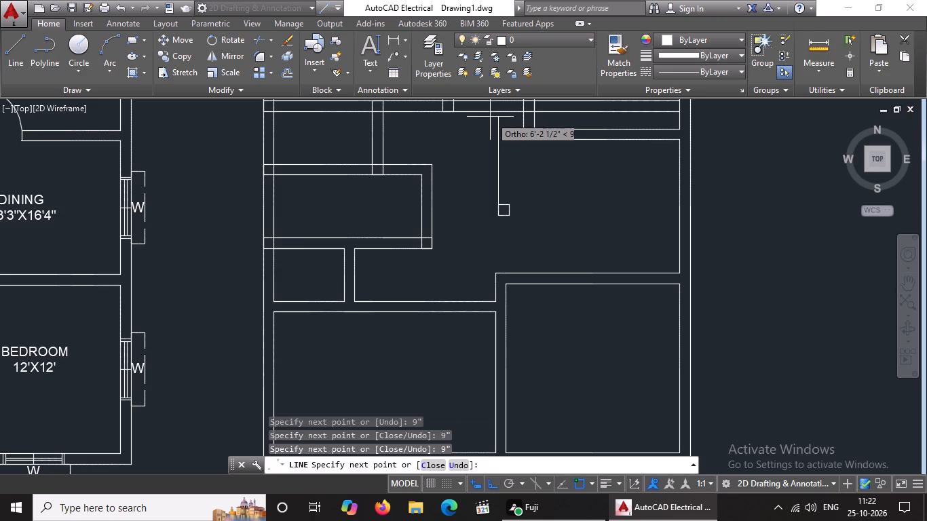
{"action": "key", "text": "Return"}
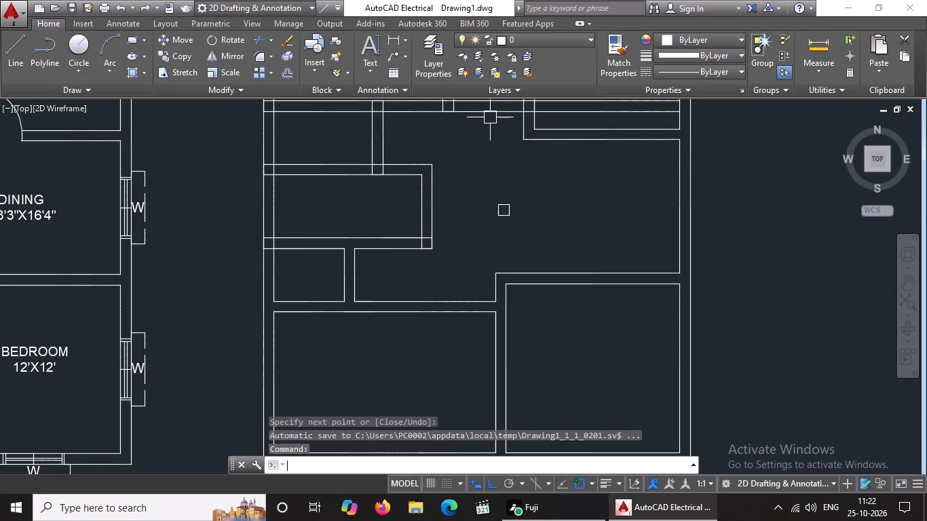
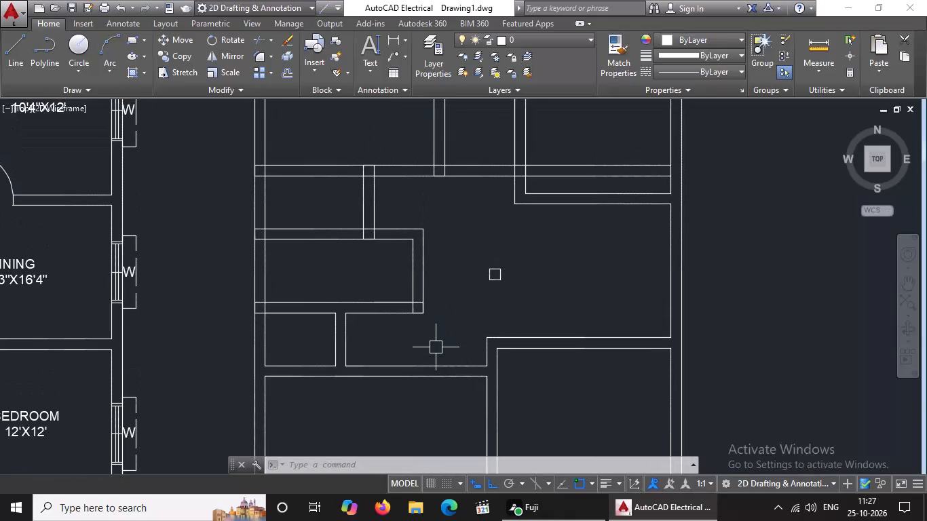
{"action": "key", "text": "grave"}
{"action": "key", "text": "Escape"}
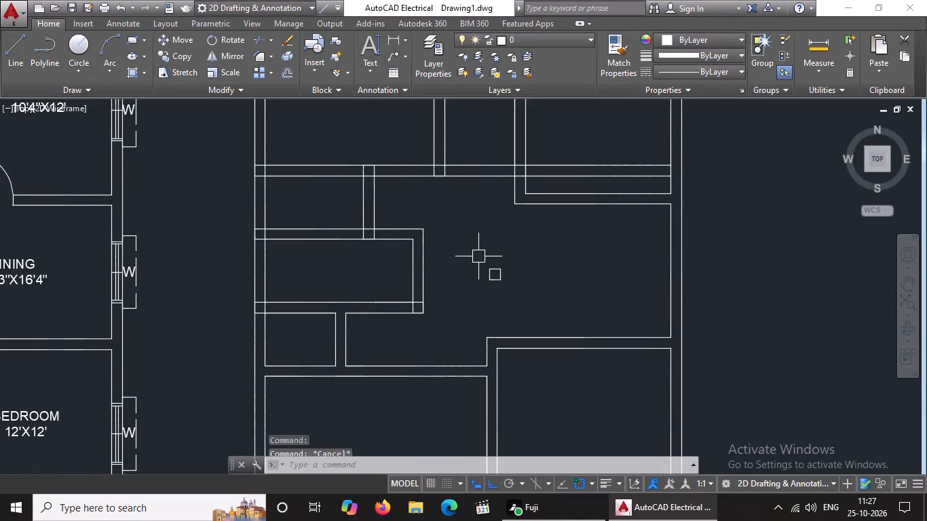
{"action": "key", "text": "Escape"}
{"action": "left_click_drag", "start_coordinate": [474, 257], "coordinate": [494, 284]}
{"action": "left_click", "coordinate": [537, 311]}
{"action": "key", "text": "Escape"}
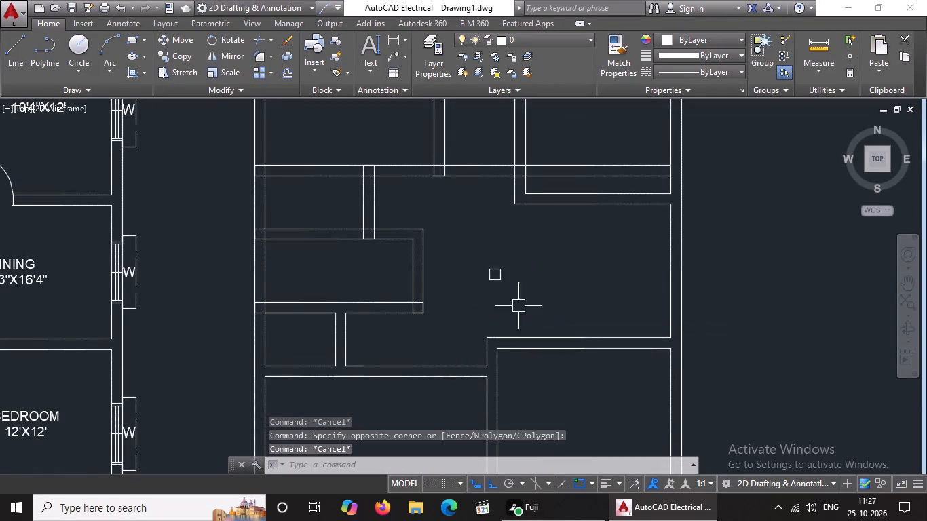
Start the Copy command for the 9" by 9" column square in the open space east of the narrow room.
{"action": "left_click", "coordinate": [170, 56]}
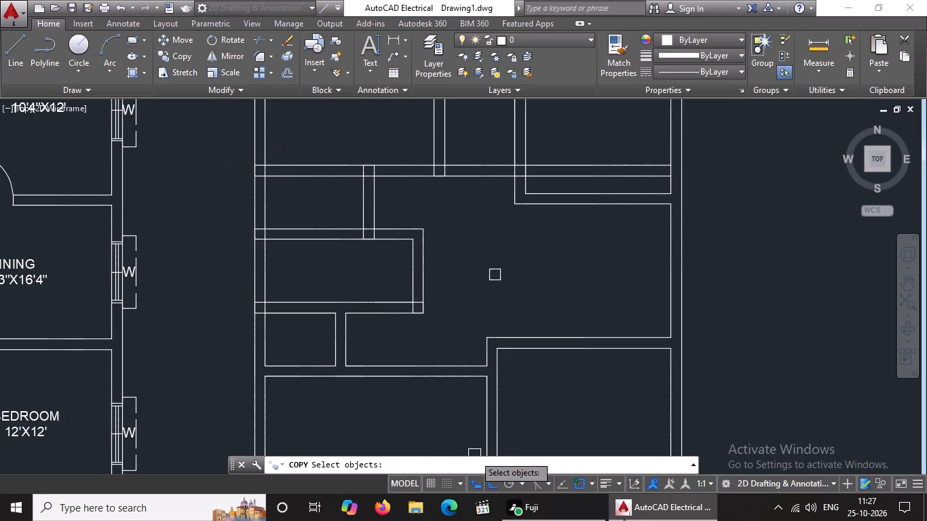
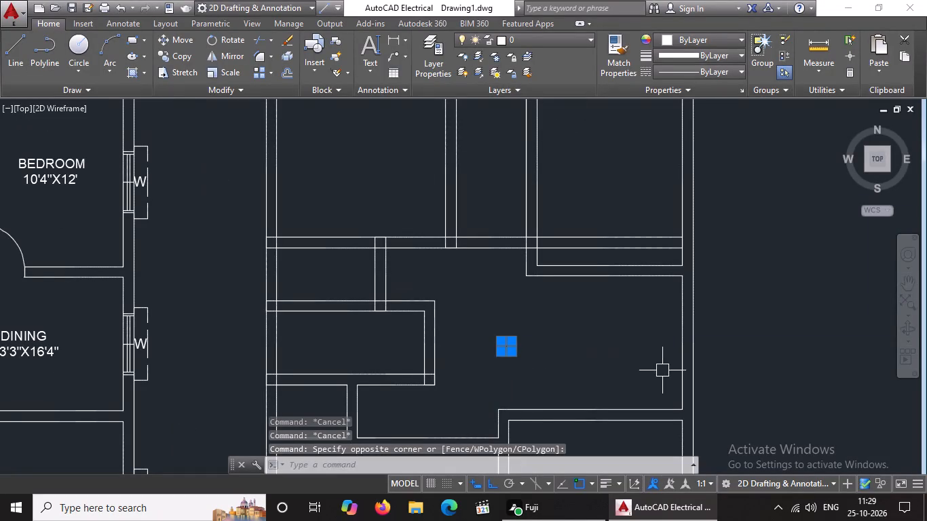
Copy the 9" column square from its top-right corner to the narrow room's northeast wall corner, with Ortho off.
{"action": "left_click", "coordinate": [168, 58]}
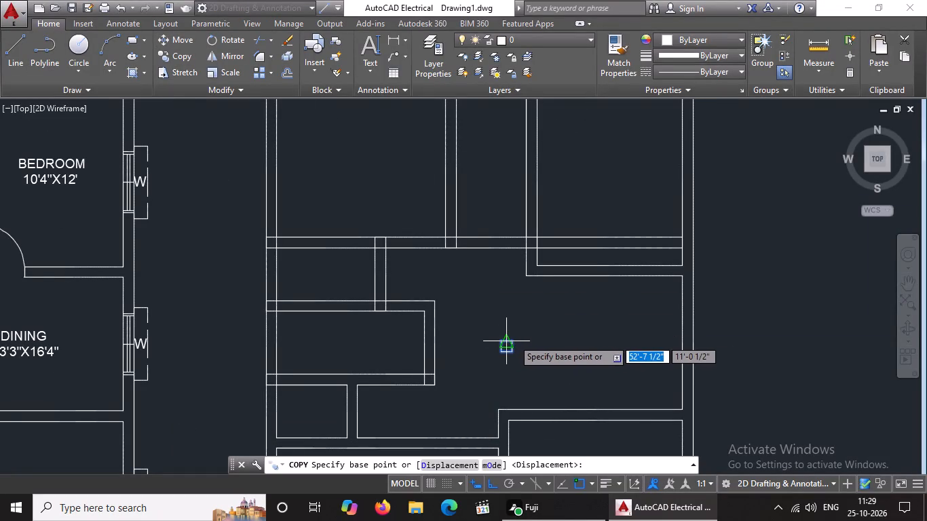
{"action": "left_click", "coordinate": [513, 341]}
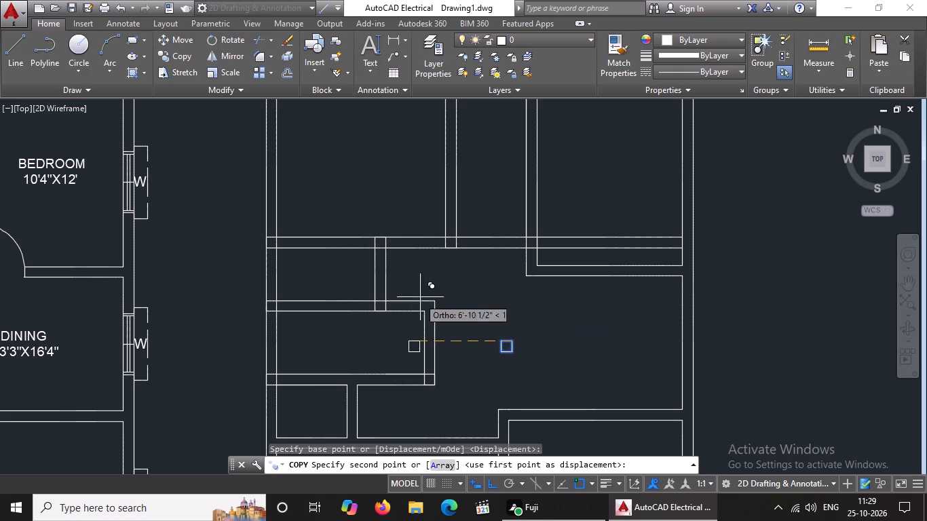
{"action": "left_click", "coordinate": [496, 481]}
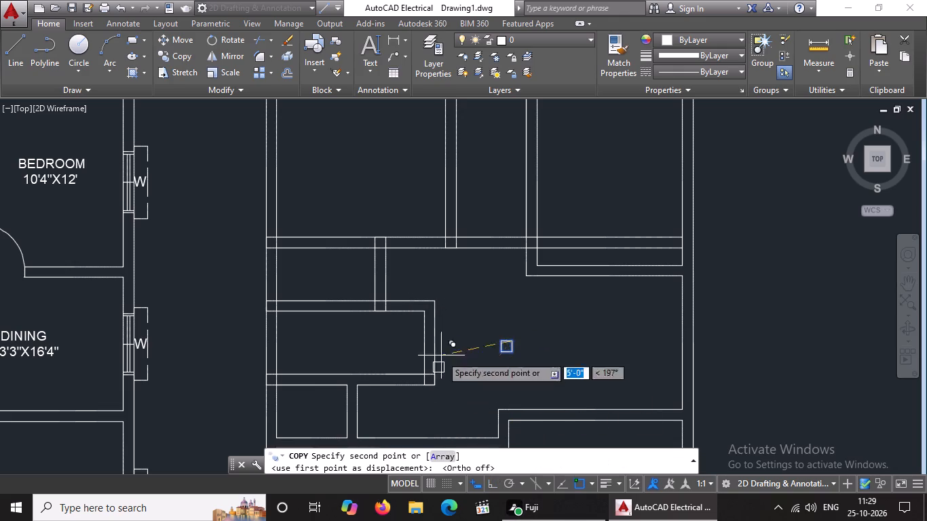
{"action": "left_click", "coordinate": [432, 302]}
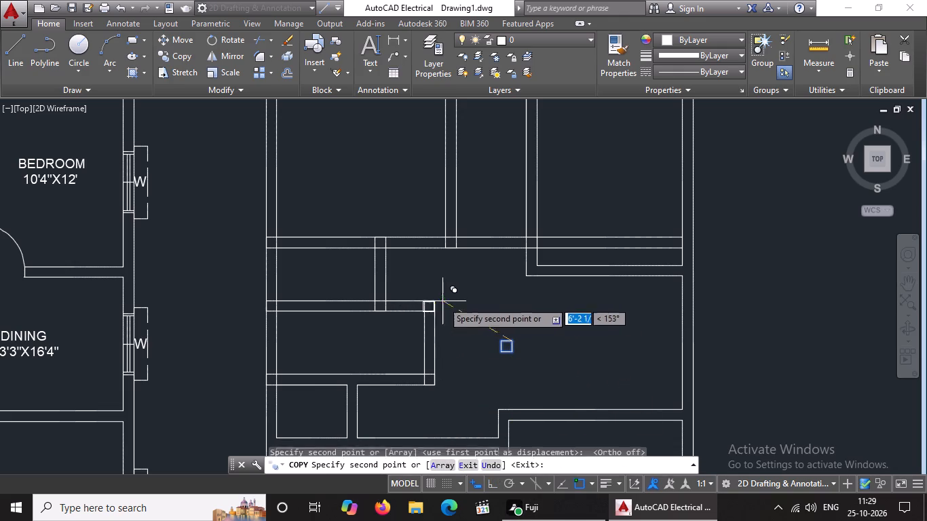
{"action": "key", "text": "Escape"}
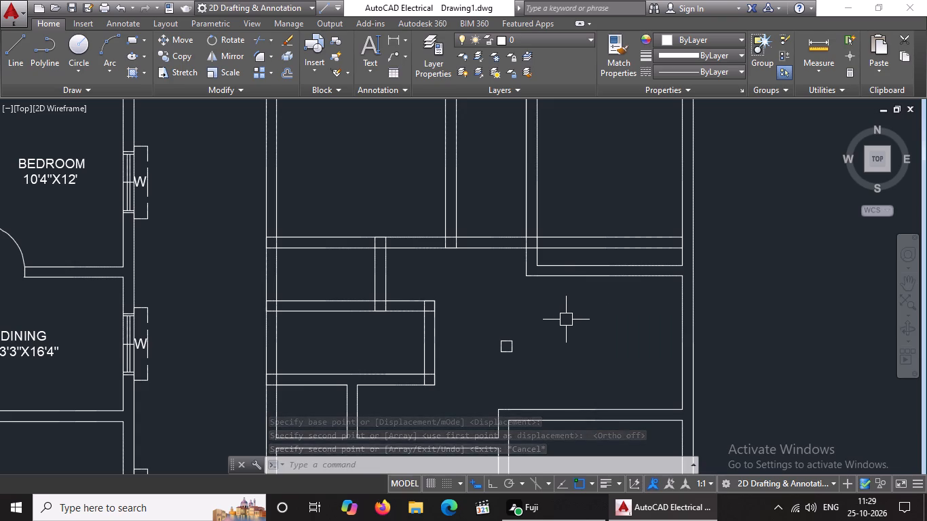
Erase the two horizontal wall line segments crossing the lower part of the northeast room.
{"action": "middle_click_drag", "start_coordinate": [389, 324], "coordinate": [445, 296]}
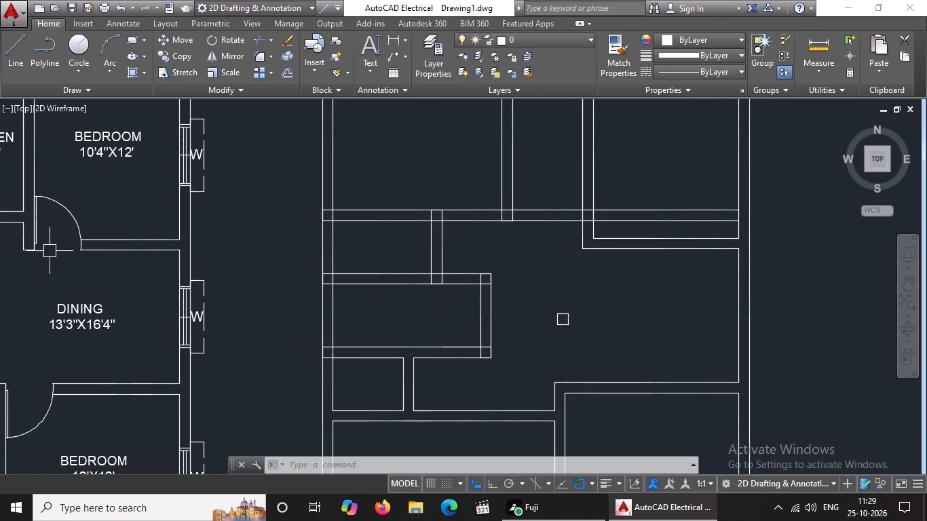
{"action": "scroll", "coordinate": [518, 287], "scroll_direction": "down", "scroll_amount": 1}
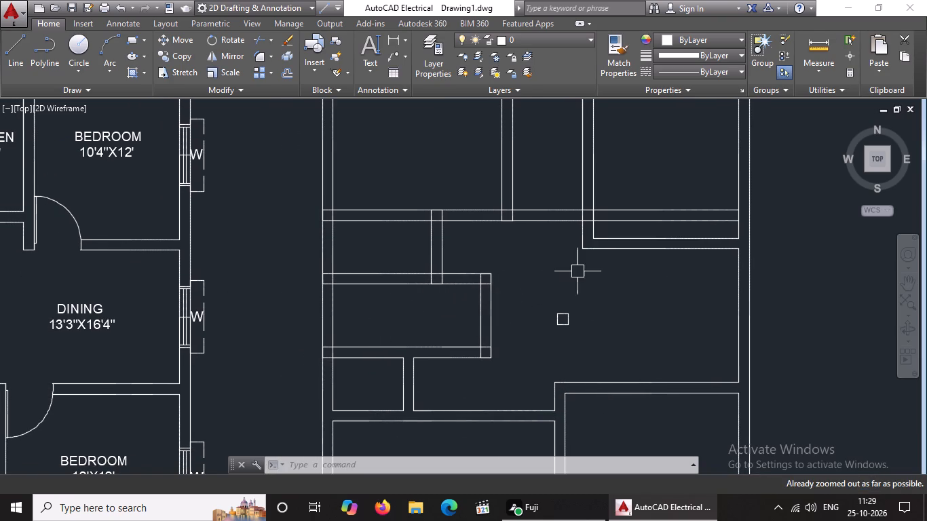
{"action": "middle_click_drag", "start_coordinate": [434, 244], "coordinate": [244, 259]}
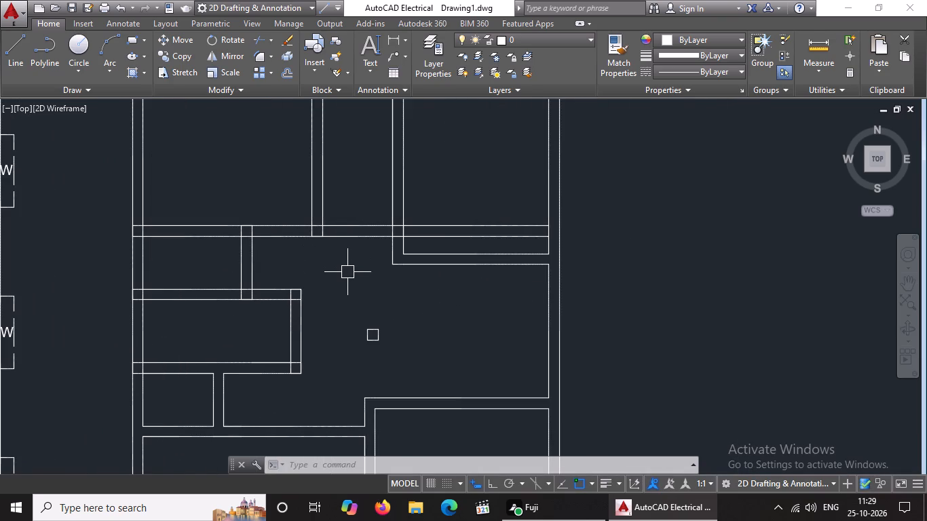
{"action": "scroll", "coordinate": [347, 272], "scroll_direction": "down", "scroll_amount": 2}
{"action": "left_click", "coordinate": [426, 237]}
{"action": "key", "text": "Delete"}
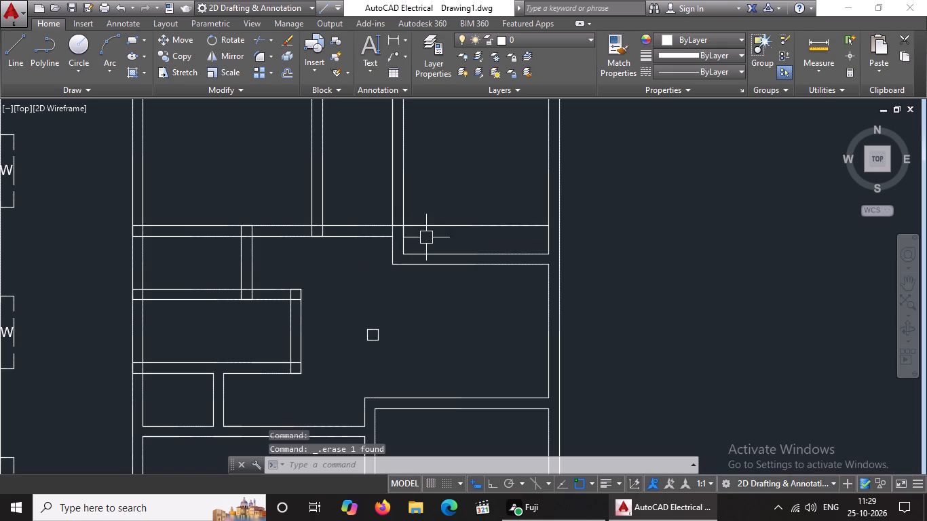
{"action": "left_click", "coordinate": [440, 225]}
{"action": "key", "text": "Delete"}
Copy the column square to the short partition's junction with the narrow room's south wall and to the west wall junction below it.
{"action": "middle_click_drag", "start_coordinate": [456, 315], "coordinate": [455, 315]}
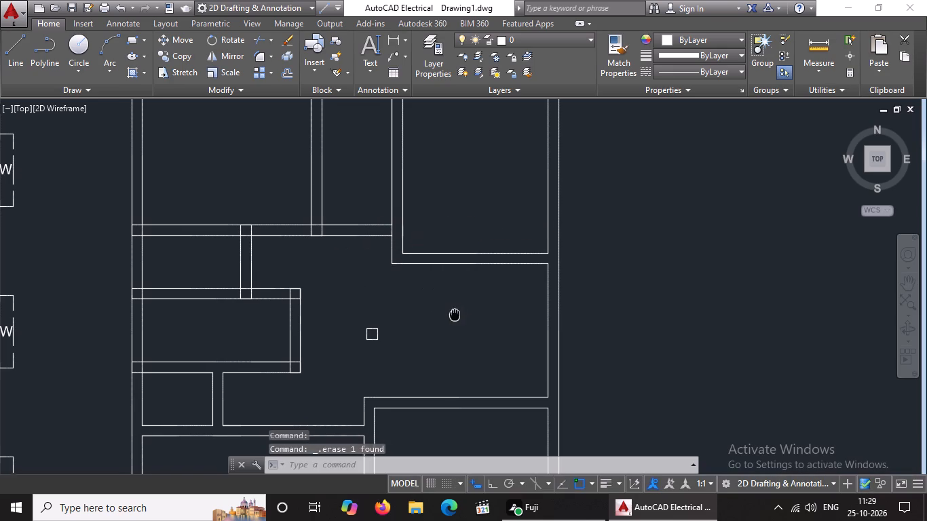
{"action": "middle_click_drag", "start_coordinate": [455, 315], "coordinate": [451, 294]}
{"action": "scroll", "coordinate": [451, 294], "scroll_direction": "down", "scroll_amount": 5}
{"action": "scroll", "coordinate": [445, 305], "scroll_direction": "up", "scroll_amount": 1}
{"action": "middle_click_drag", "start_coordinate": [445, 305], "coordinate": [461, 276]}
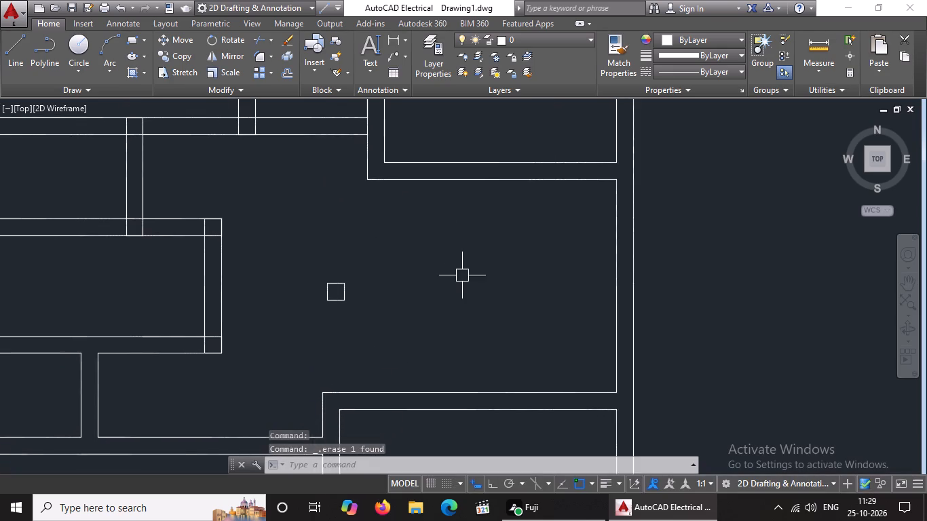
{"action": "scroll", "coordinate": [462, 276], "scroll_direction": "down", "scroll_amount": 3}
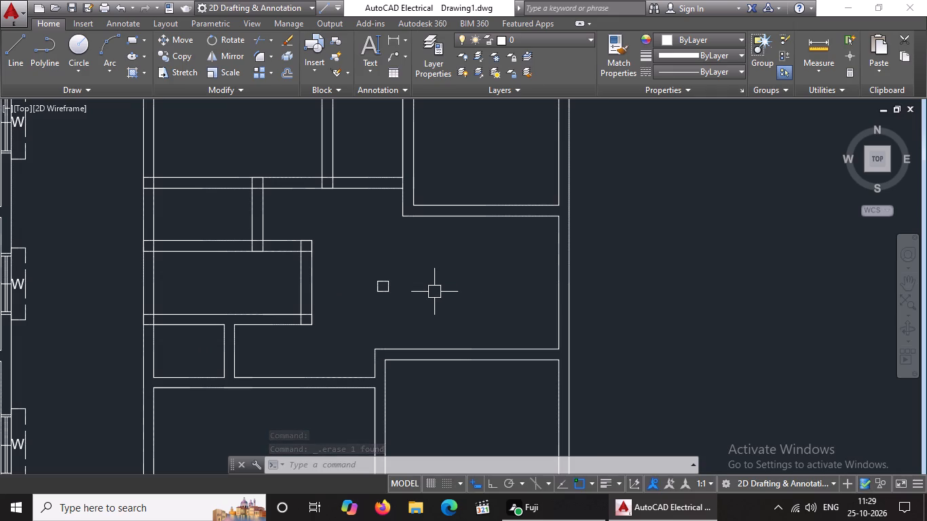
{"action": "left_click", "coordinate": [356, 271]}
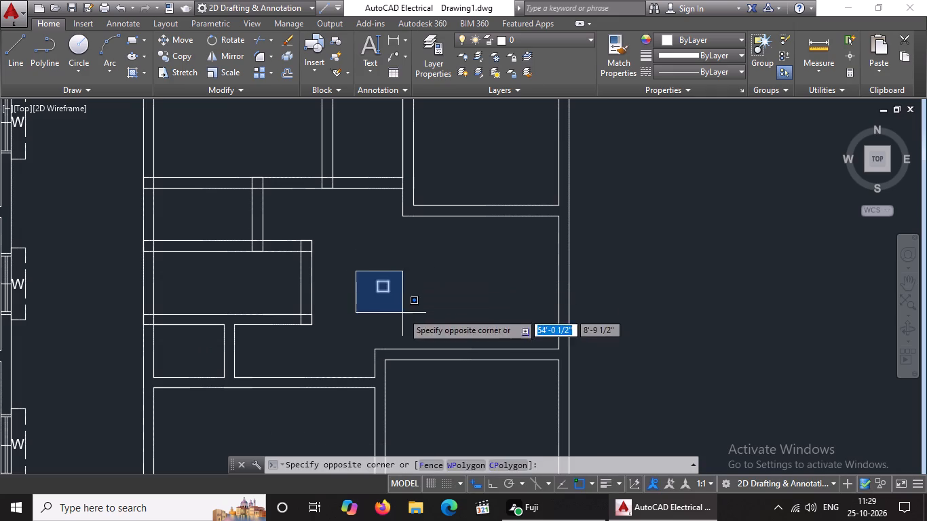
{"action": "left_click", "coordinate": [402, 313]}
{"action": "left_click", "coordinate": [181, 61]}
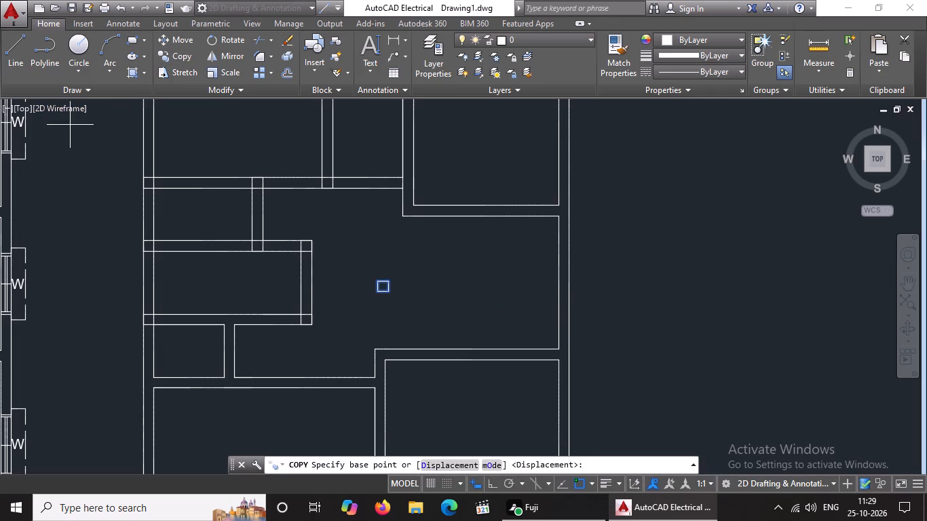
{"action": "left_click", "coordinate": [380, 290]}
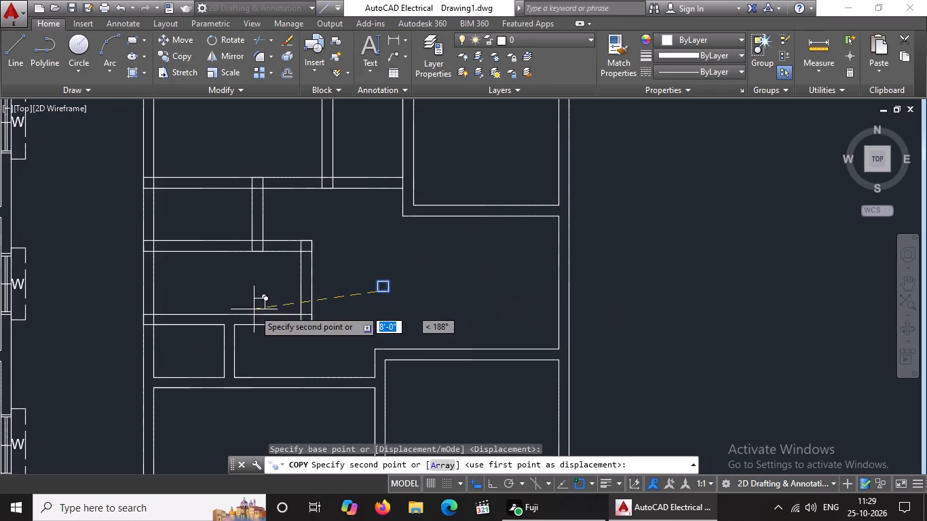
{"action": "left_click", "coordinate": [225, 325]}
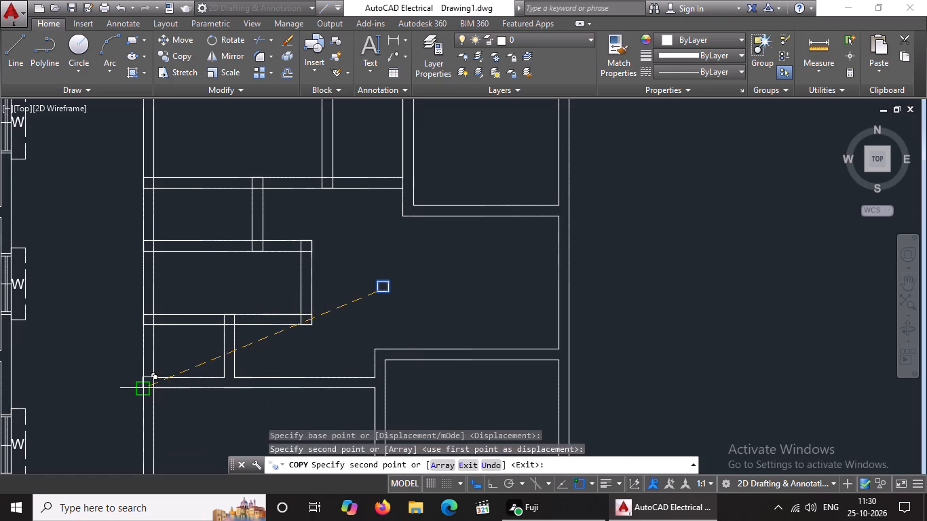
{"action": "scroll", "coordinate": [142, 387], "scroll_direction": "up", "scroll_amount": 2}
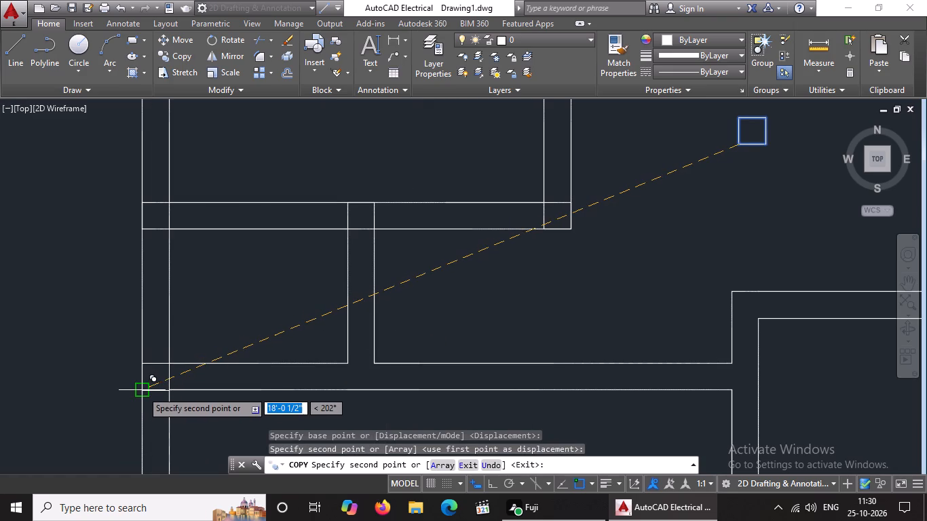
{"action": "left_click", "coordinate": [143, 391]}
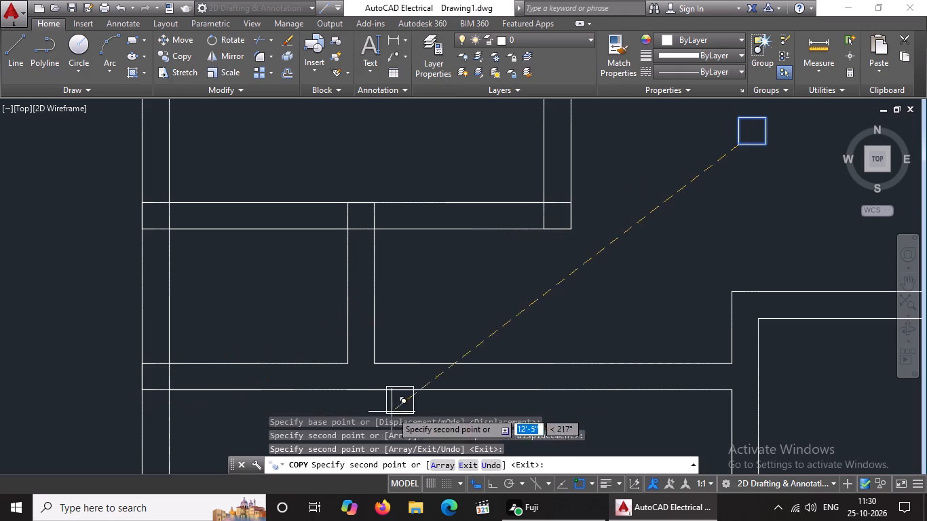
{"action": "scroll", "coordinate": [394, 380], "scroll_direction": "down", "scroll_amount": 4}
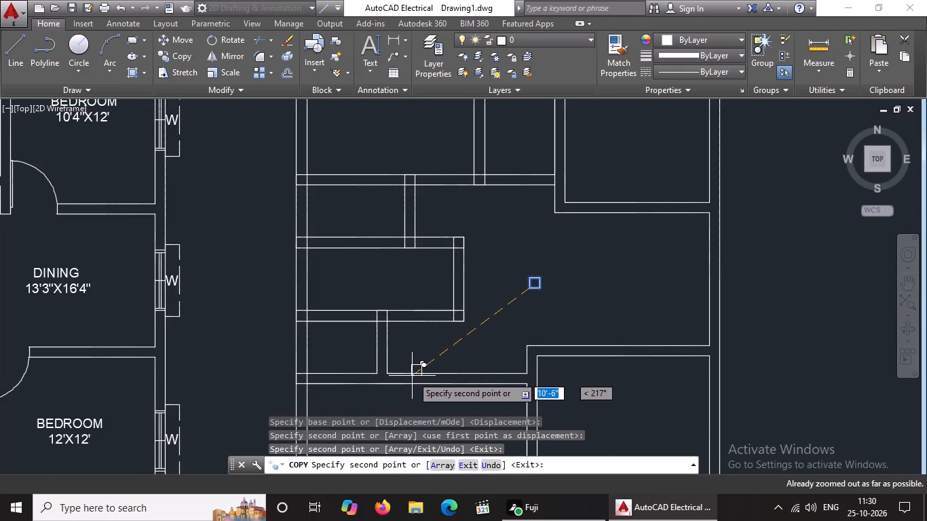
{"action": "key", "text": "Escape"}
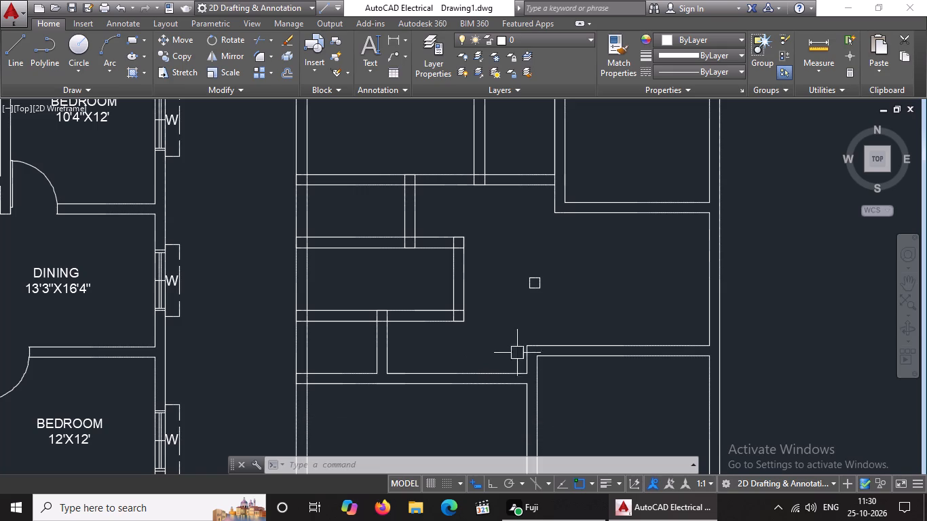
Copy the column square from its bottom-left corner to the plan's outer southwest corner.
{"action": "middle_click_drag", "start_coordinate": [546, 339], "coordinate": [415, 275]}
{"action": "scroll", "coordinate": [416, 279], "scroll_direction": "down", "scroll_amount": 3}
{"action": "middle_click_drag", "start_coordinate": [395, 288], "coordinate": [395, 287]}
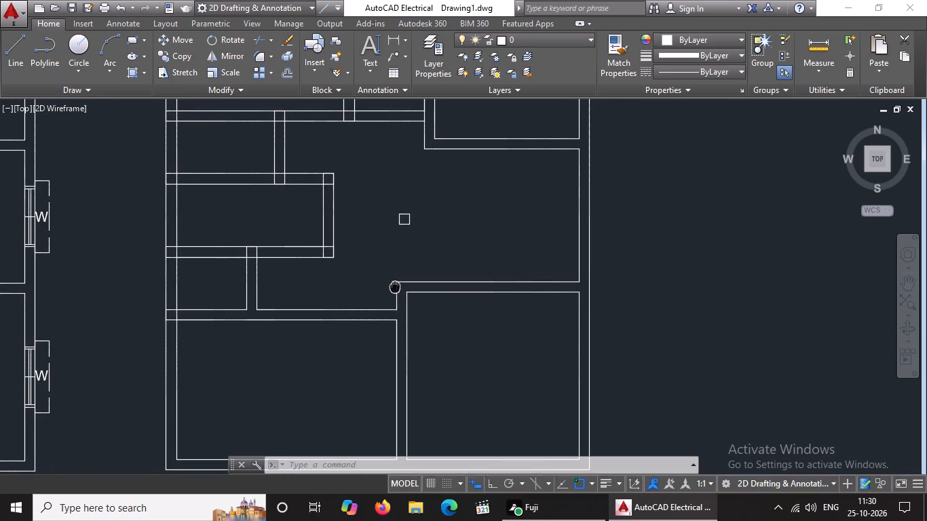
{"action": "middle_click_drag", "start_coordinate": [395, 287], "coordinate": [454, 284]}
{"action": "middle_click_drag", "start_coordinate": [502, 229], "coordinate": [448, 404]}
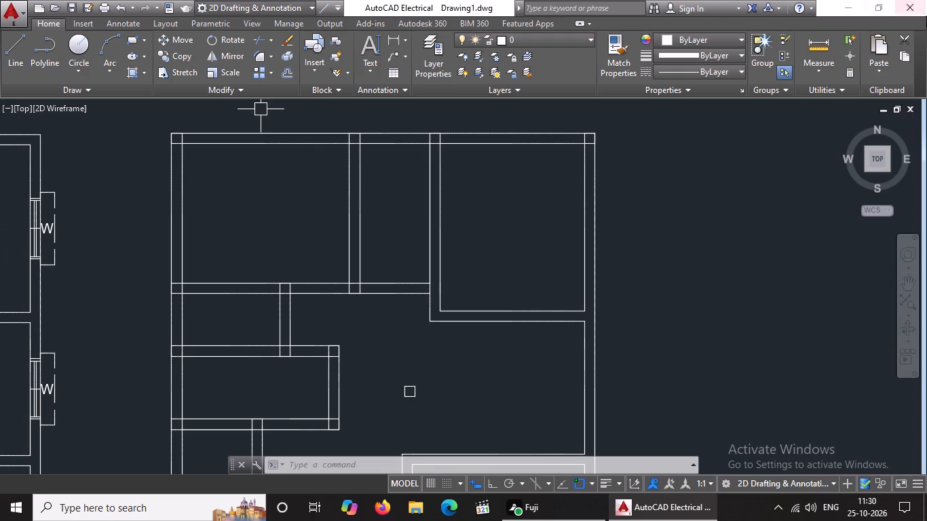
{"action": "middle_click_drag", "start_coordinate": [509, 387], "coordinate": [588, 316]}
{"action": "scroll", "coordinate": [588, 315], "scroll_direction": "down", "scroll_amount": 3}
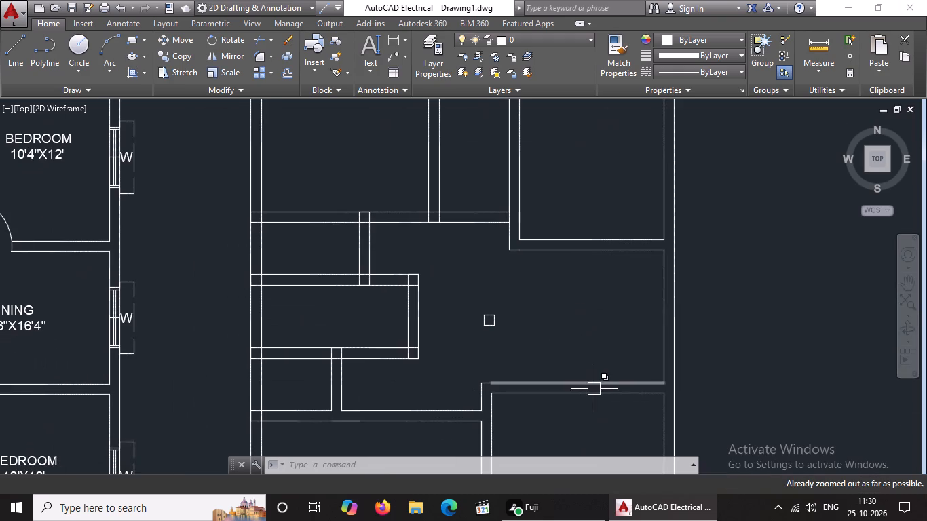
{"action": "middle_click_drag", "start_coordinate": [596, 366], "coordinate": [613, 279]}
{"action": "middle_click_drag", "start_coordinate": [529, 387], "coordinate": [560, 310]}
{"action": "scroll", "coordinate": [544, 351], "scroll_direction": "up", "scroll_amount": 1}
{"action": "scroll", "coordinate": [565, 297], "scroll_direction": "down", "scroll_amount": 3}
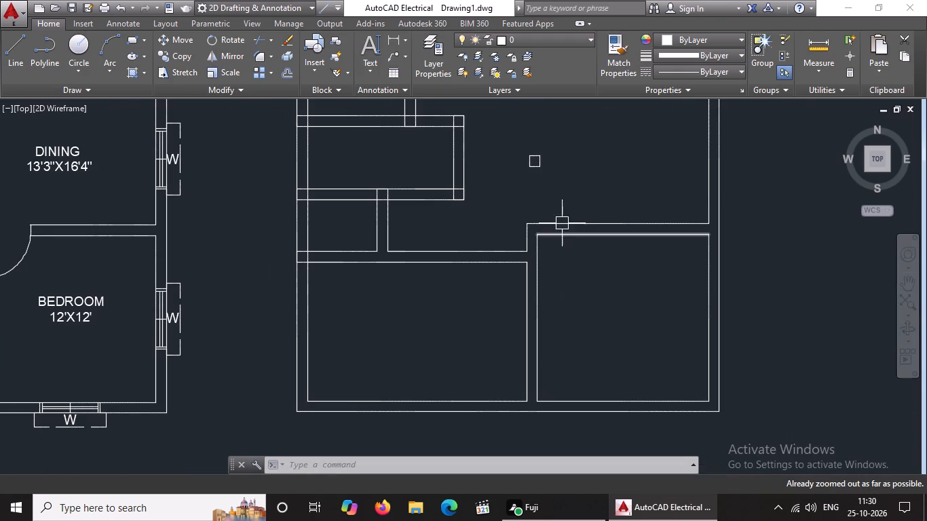
{"action": "left_click", "coordinate": [518, 137]}
{"action": "left_click", "coordinate": [567, 199]}
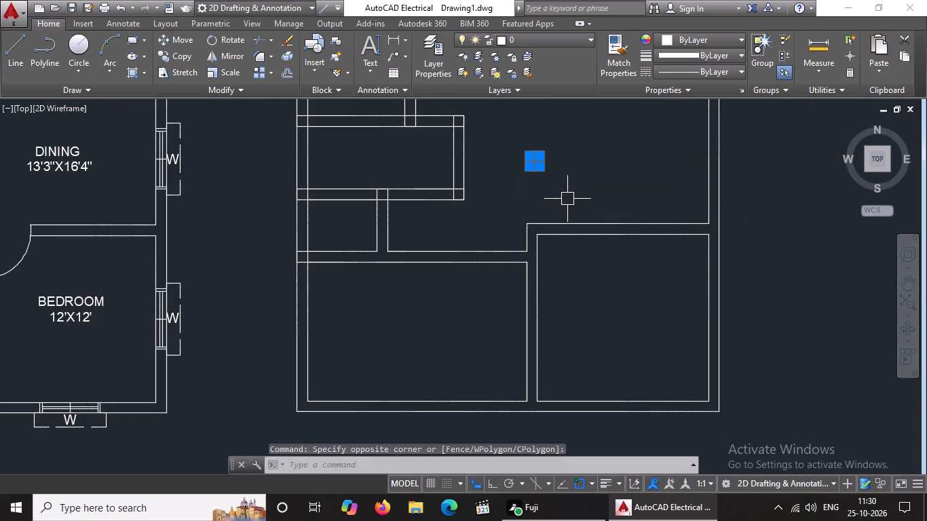
{"action": "left_click", "coordinate": [180, 57]}
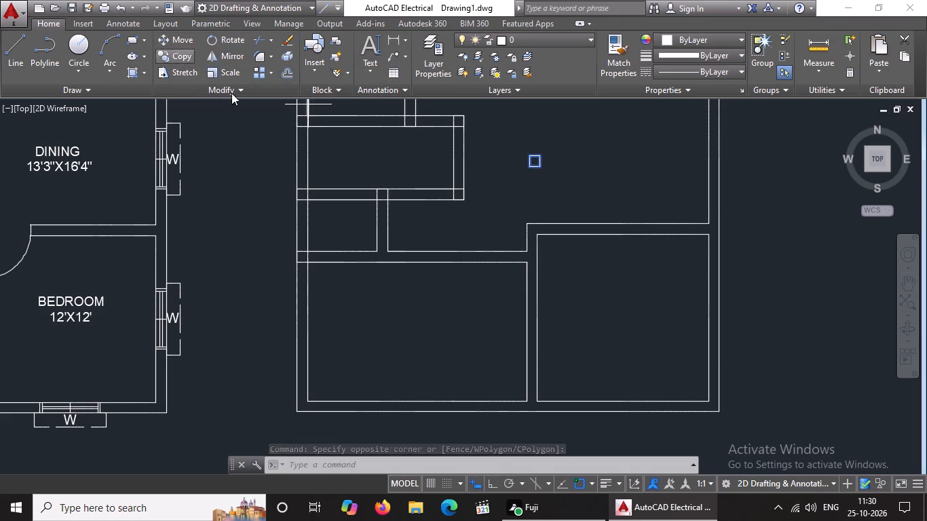
{"action": "left_click", "coordinate": [529, 165]}
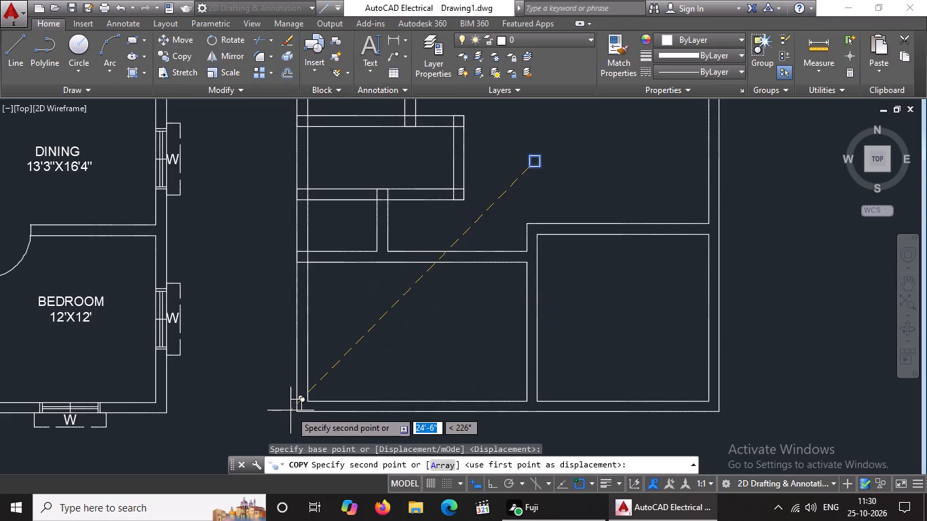
{"action": "left_click", "coordinate": [299, 410]}
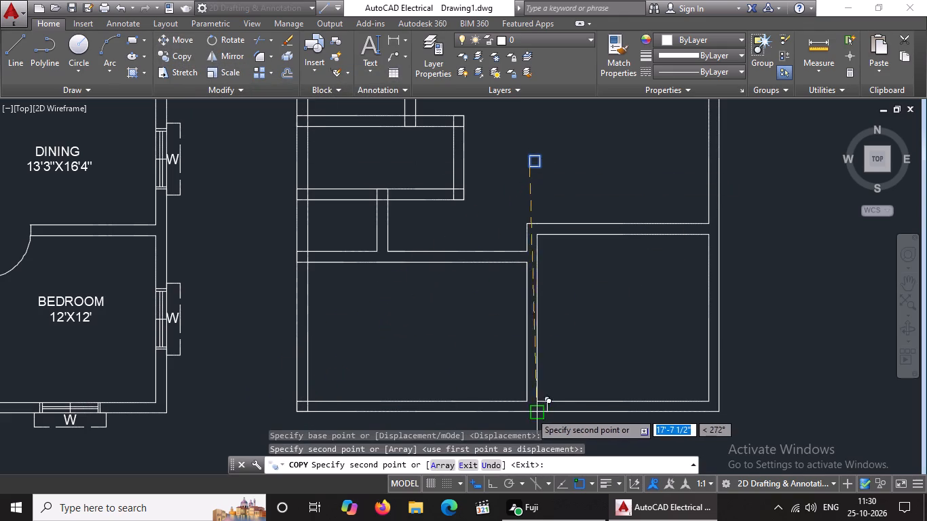
{"action": "key", "text": "Escape"}
Copy the 9" column square from its top-left corner to all four wall corners of the southeast room.
{"action": "left_click_drag", "start_coordinate": [517, 138], "coordinate": [523, 147]}
{"action": "left_click", "coordinate": [592, 190]}
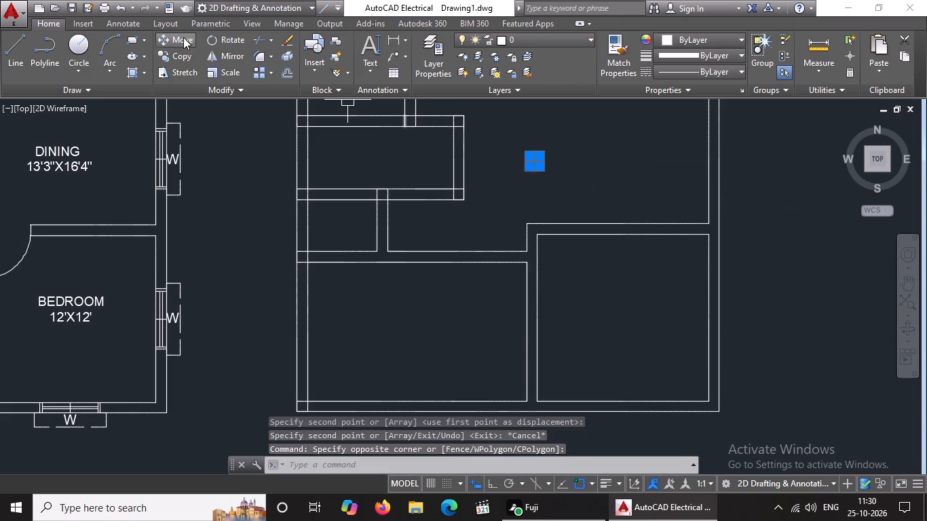
{"action": "left_click", "coordinate": [172, 50]}
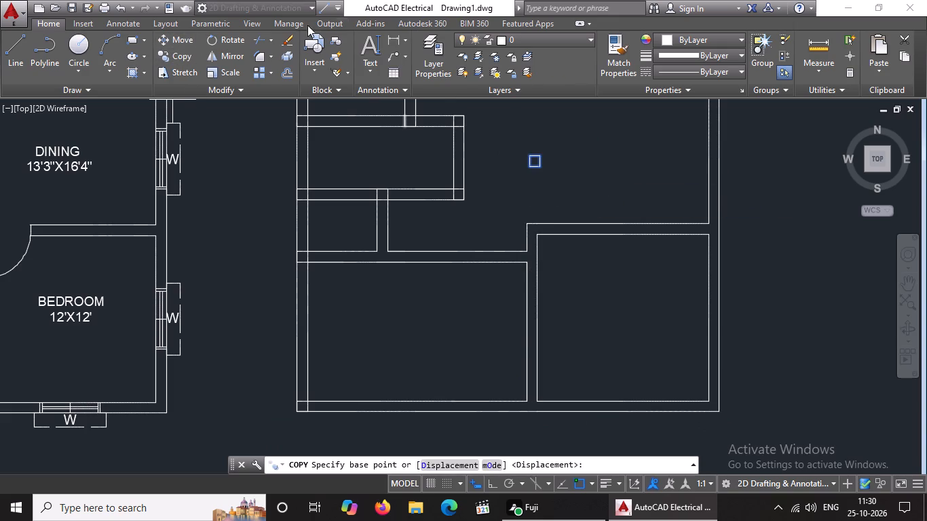
{"action": "left_click", "coordinate": [530, 156]}
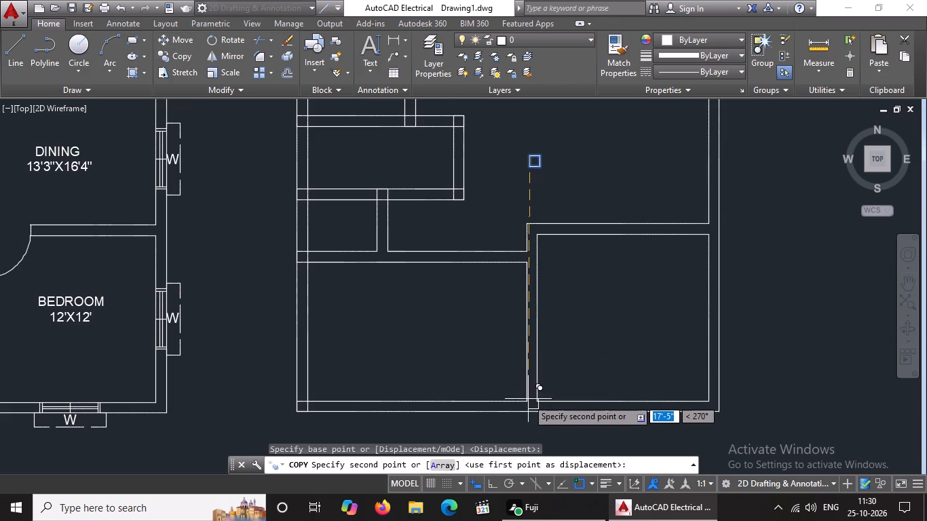
{"action": "left_click_drag", "start_coordinate": [527, 402], "coordinate": [596, 417]}
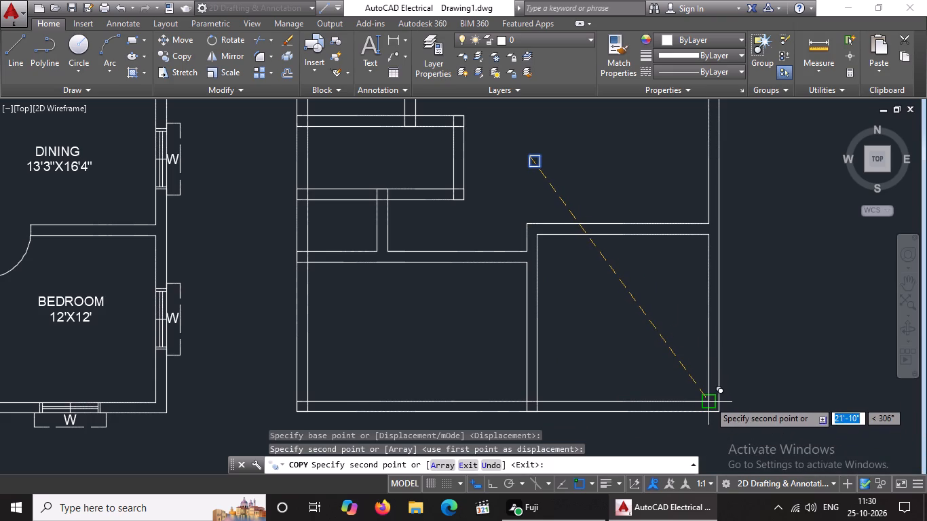
{"action": "left_click", "coordinate": [709, 401]}
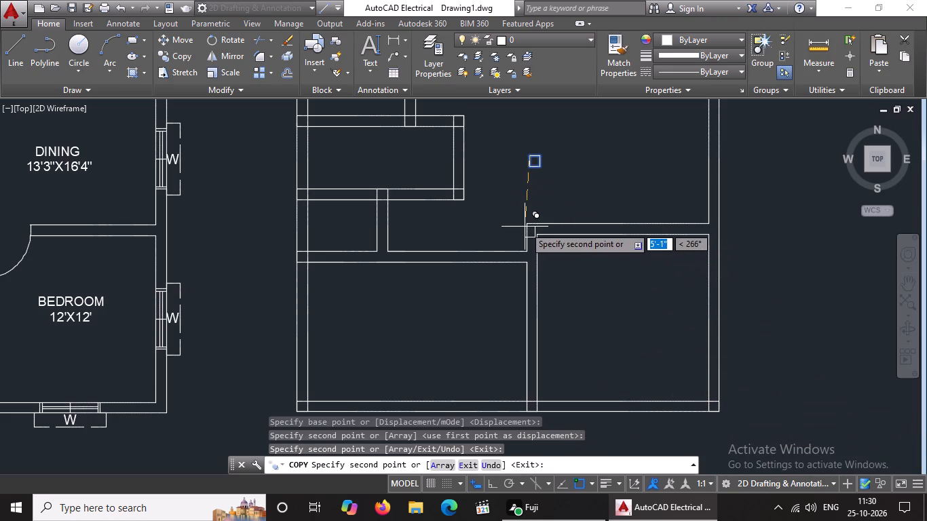
{"action": "left_click", "coordinate": [529, 226]}
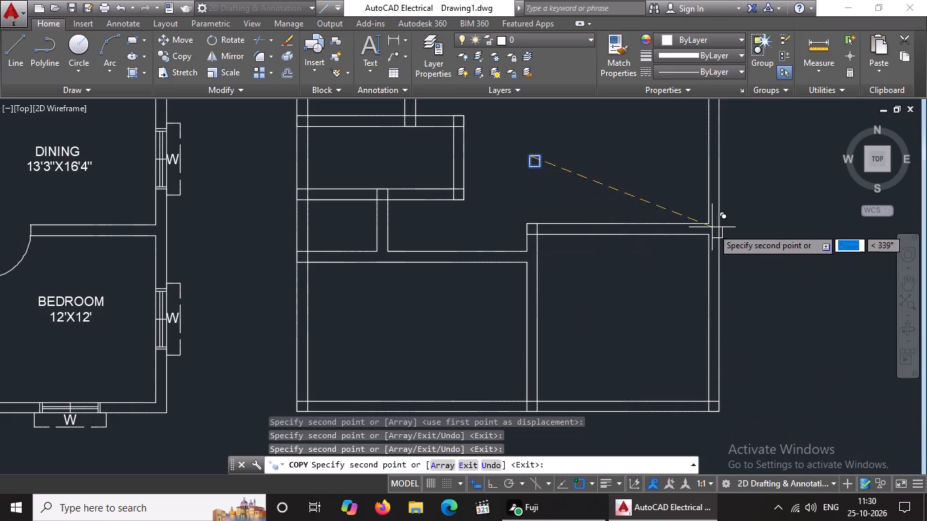
{"action": "left_click", "coordinate": [708, 223]}
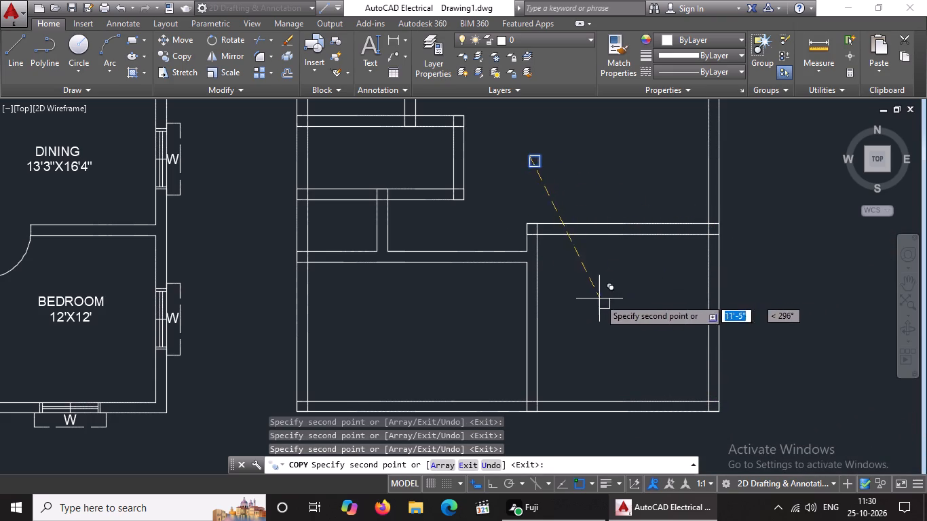
{"action": "key", "text": "Escape"}
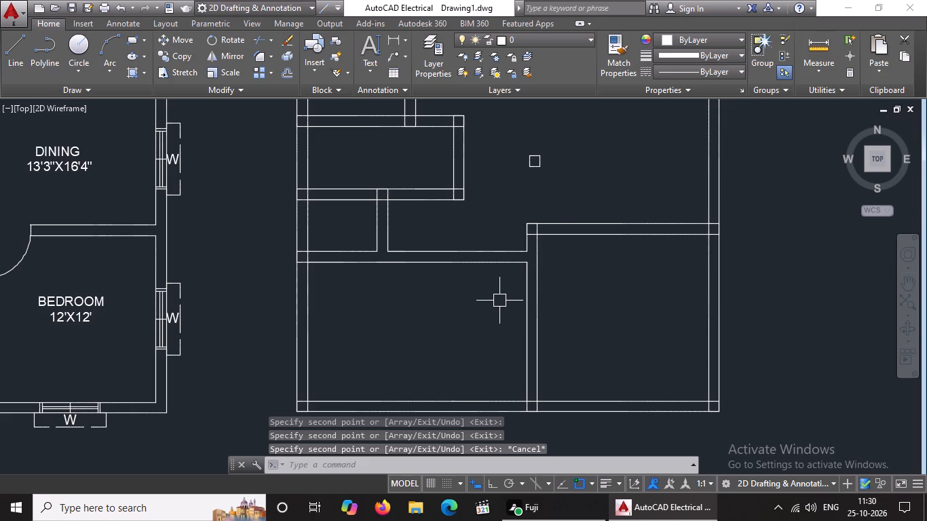
{"action": "key", "text": "Escape"}
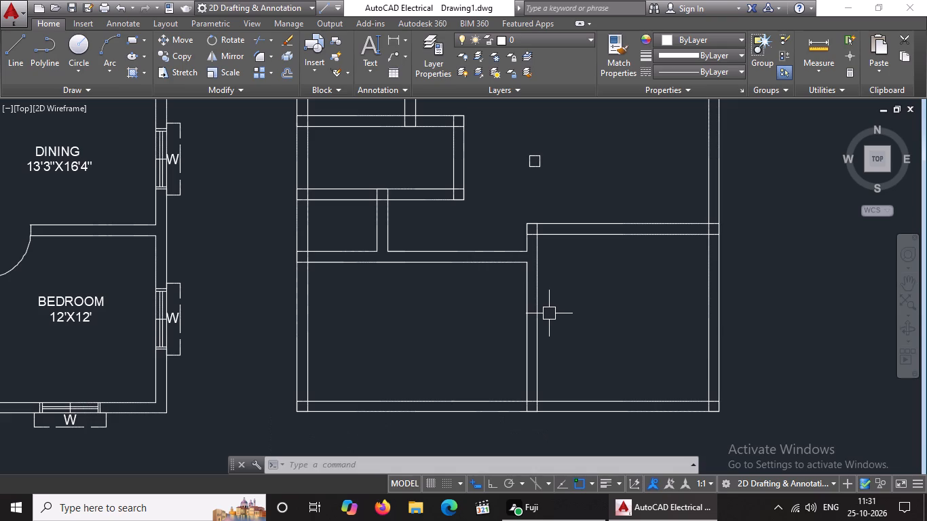
{"action": "key", "text": "Escape"}
Copy the column square to the short partition's south end and to that cross wall's junction with the southeast room's west wall.
{"action": "left_click_drag", "start_coordinate": [511, 141], "coordinate": [520, 153]}
{"action": "left_click", "coordinate": [570, 199]}
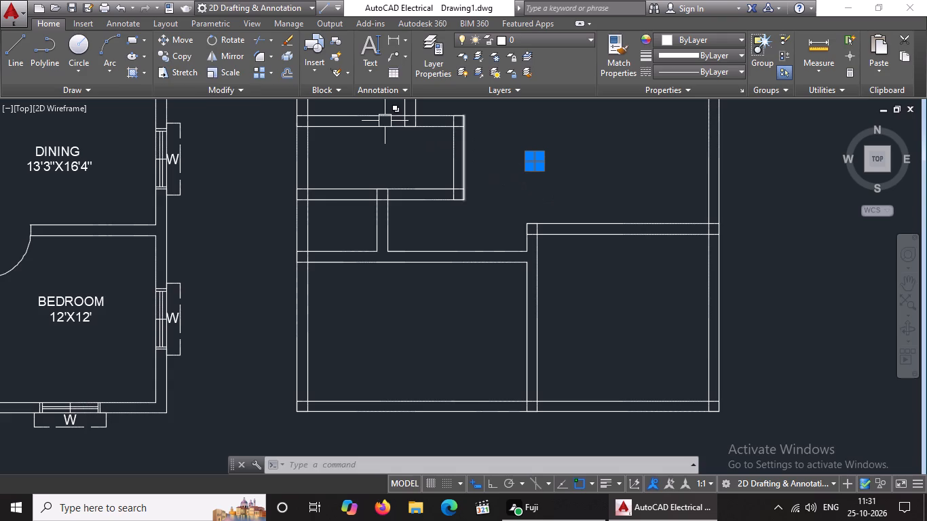
{"action": "left_click", "coordinate": [183, 55]}
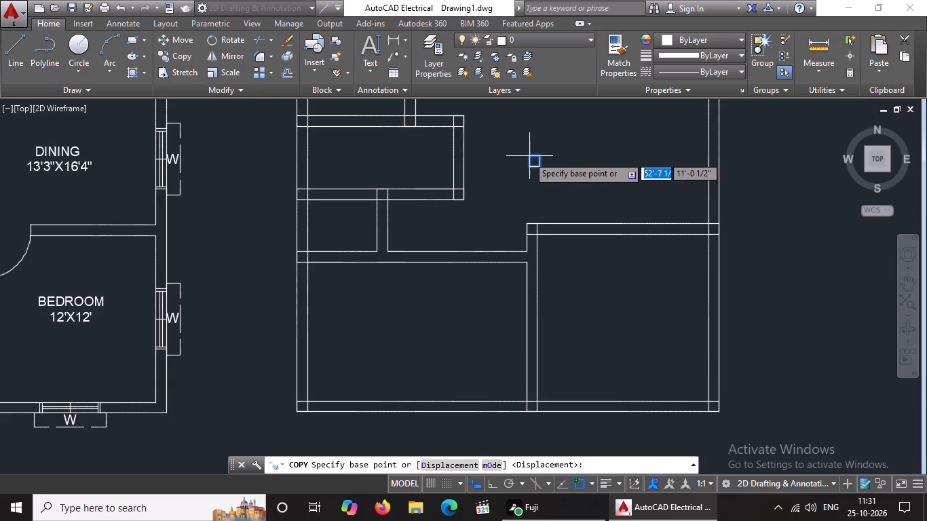
{"action": "left_click", "coordinate": [532, 155]}
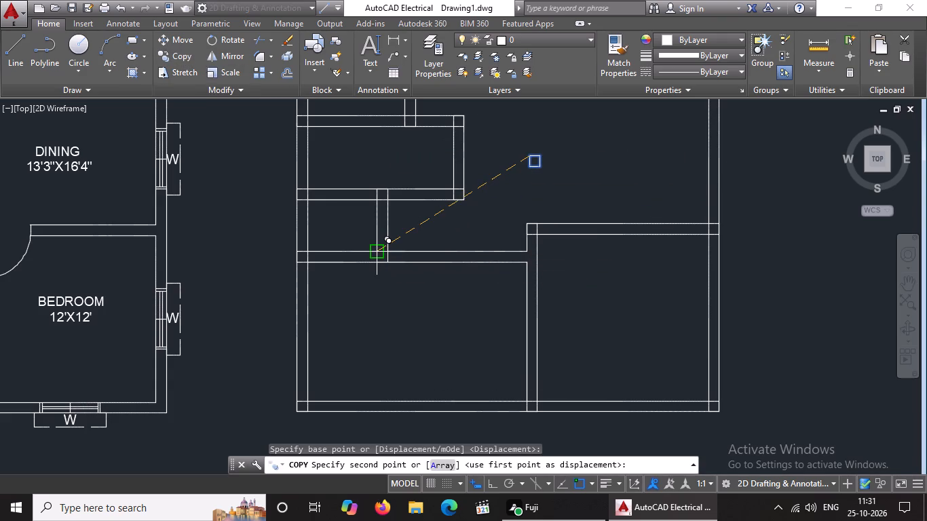
{"action": "left_click_drag", "start_coordinate": [377, 252], "coordinate": [398, 254]}
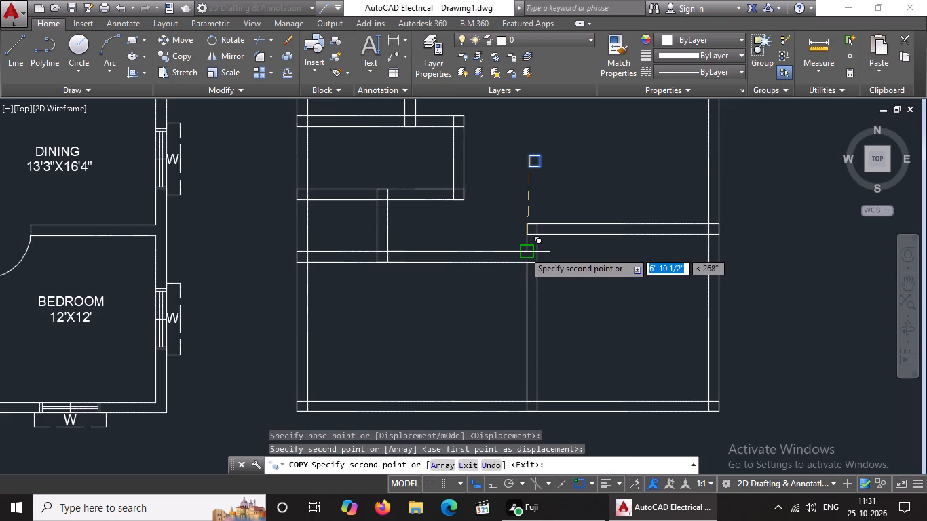
{"action": "left_click", "coordinate": [524, 251]}
{"action": "key", "text": "Escape"}
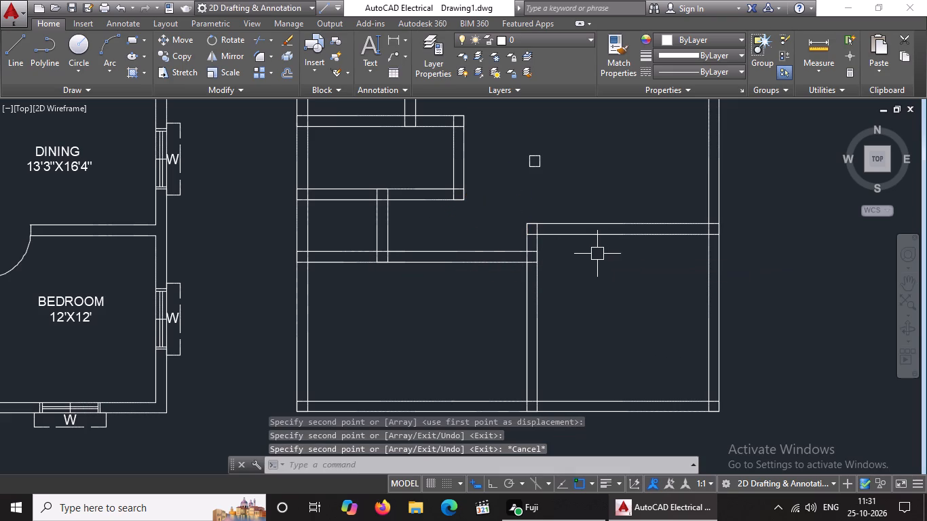
Move the original column square by its bottom-left corner to the northeast room's outer southwest wall corner.
{"action": "scroll", "coordinate": [596, 254], "scroll_direction": "down", "scroll_amount": 5}
{"action": "middle_click_drag", "start_coordinate": [531, 174], "coordinate": [512, 273]}
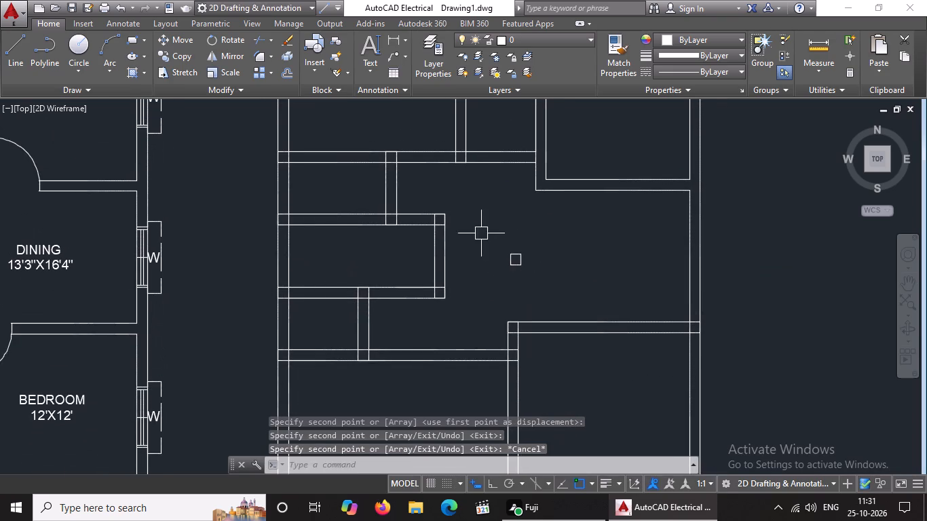
{"action": "middle_click_drag", "start_coordinate": [483, 285], "coordinate": [483, 310]}
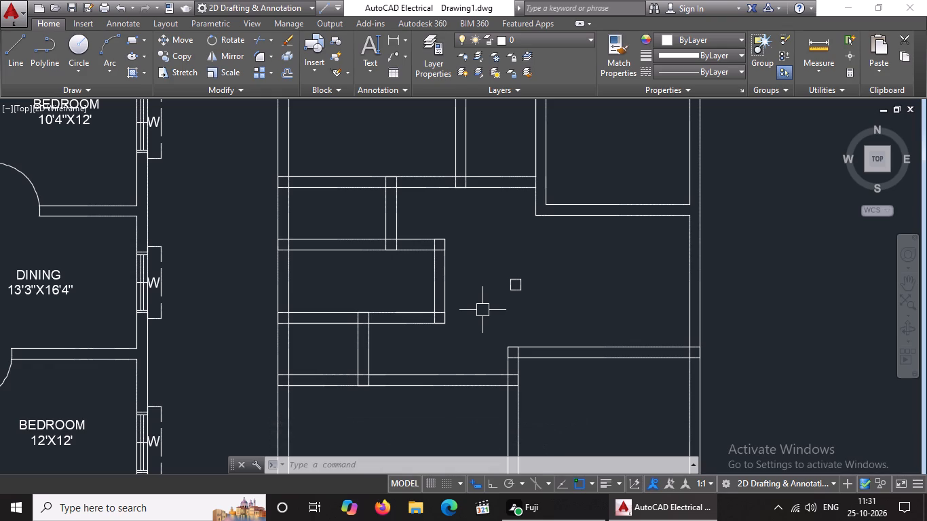
{"action": "key", "text": "Escape"}
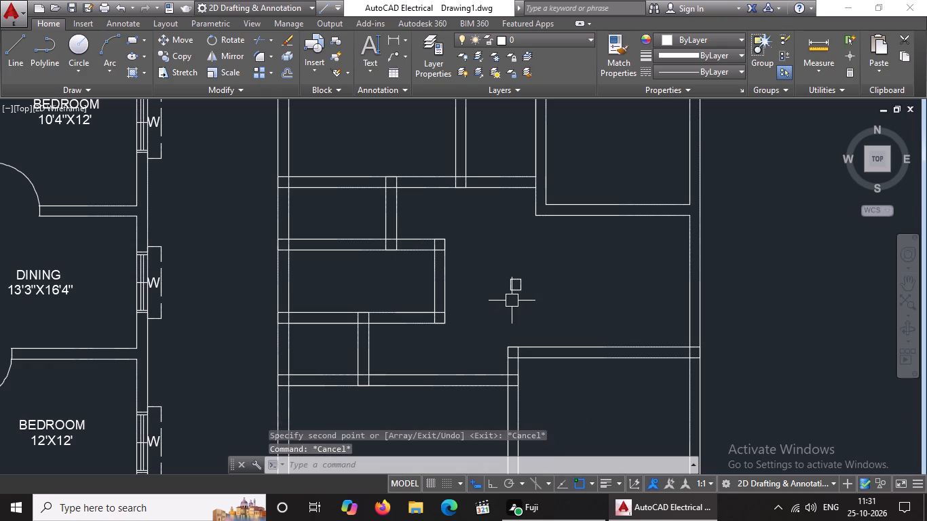
{"action": "middle_click_drag", "start_coordinate": [516, 297], "coordinate": [542, 276]}
{"action": "scroll", "coordinate": [542, 276], "scroll_direction": "down", "scroll_amount": 3}
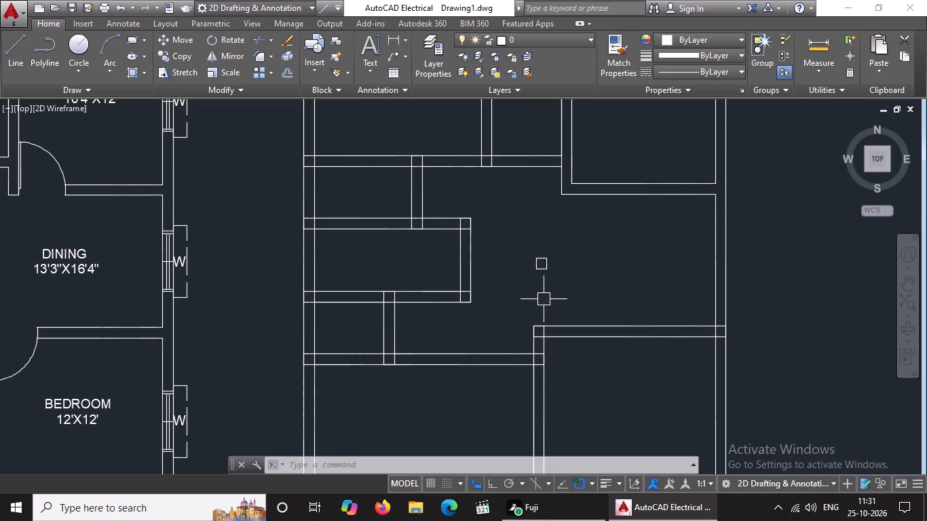
{"action": "middle_click_drag", "start_coordinate": [541, 237], "coordinate": [520, 300]}
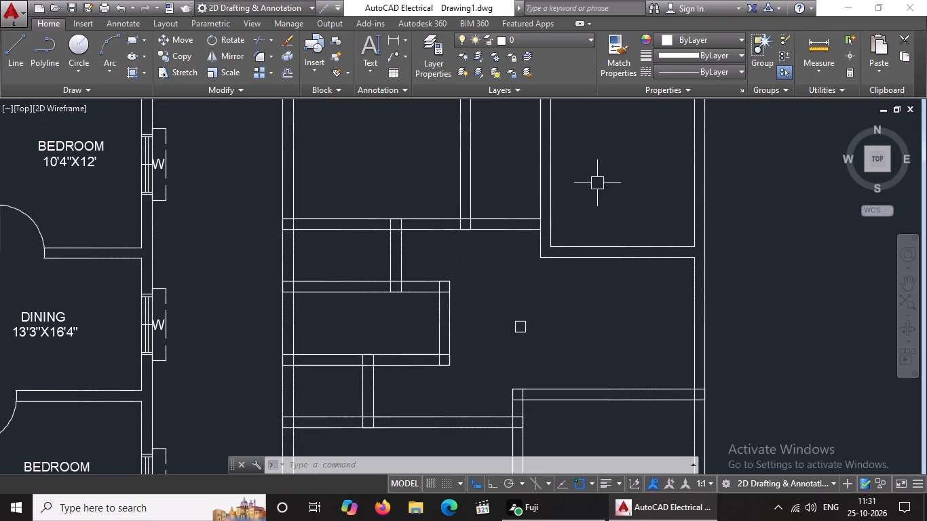
{"action": "scroll", "coordinate": [597, 194], "scroll_direction": "down", "scroll_amount": 4}
{"action": "key", "text": "Escape"}
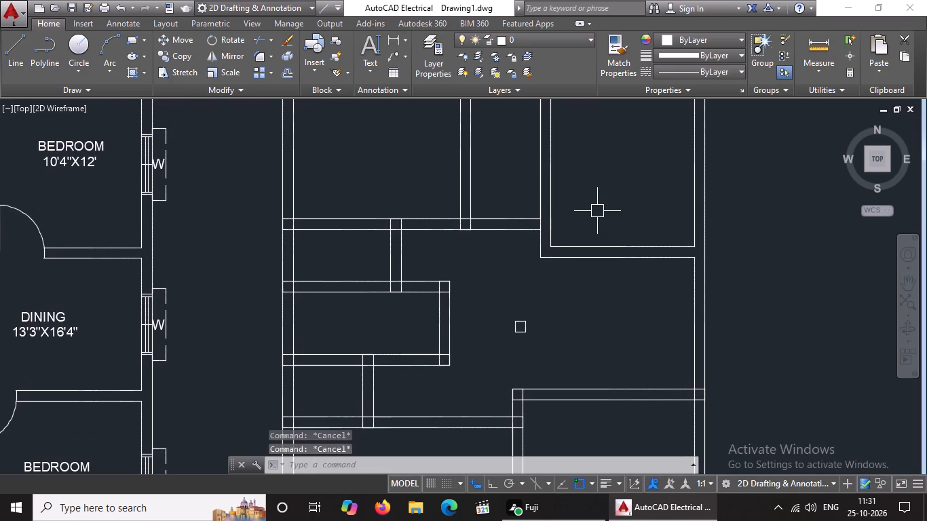
{"action": "key", "text": "Escape"}
{"action": "middle_click_drag", "start_coordinate": [600, 231], "coordinate": [546, 242]}
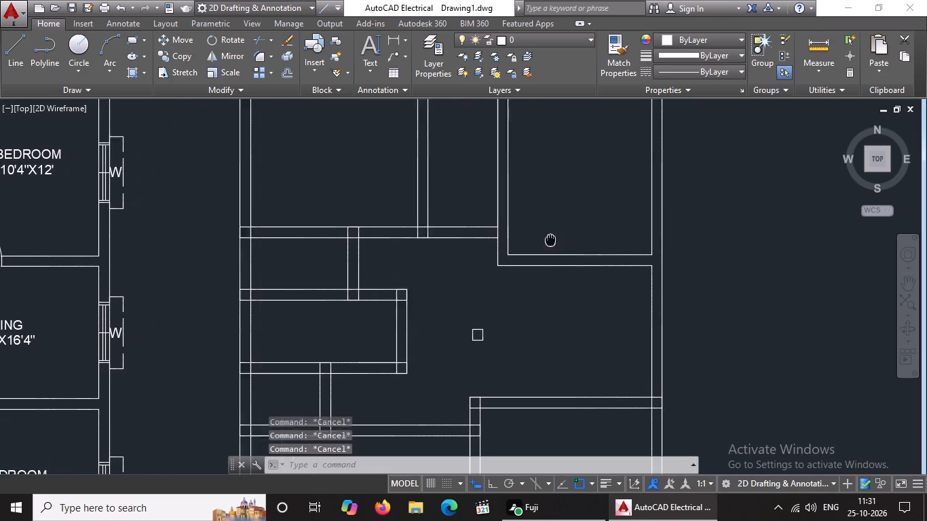
{"action": "middle_click_drag", "start_coordinate": [546, 242], "coordinate": [580, 249]}
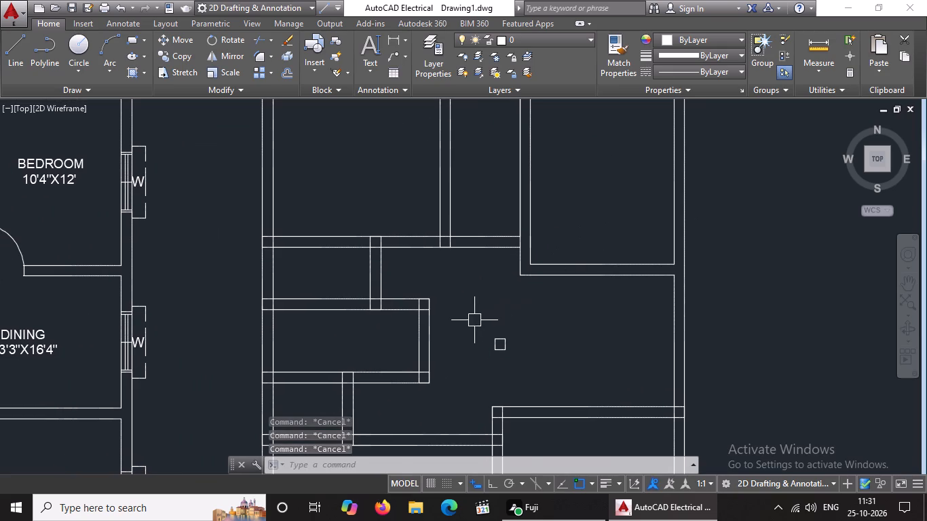
{"action": "left_click_drag", "start_coordinate": [475, 321], "coordinate": [489, 332]}
{"action": "left_click", "coordinate": [535, 364]}
{"action": "key", "text": "Escape"}
{"action": "key", "text": "Escape"}
{"action": "left_click_drag", "start_coordinate": [488, 330], "coordinate": [498, 341]}
{"action": "left_click", "coordinate": [531, 379]}
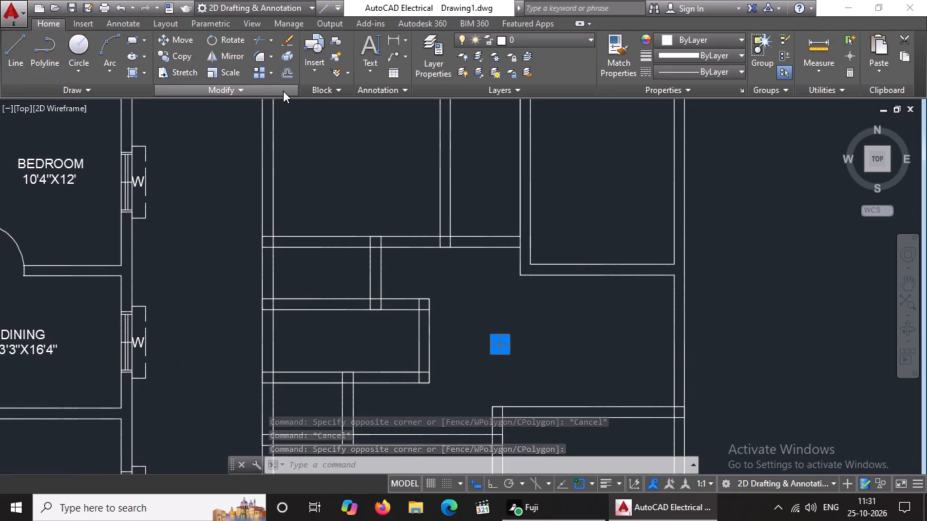
{"action": "left_click", "coordinate": [175, 36]}
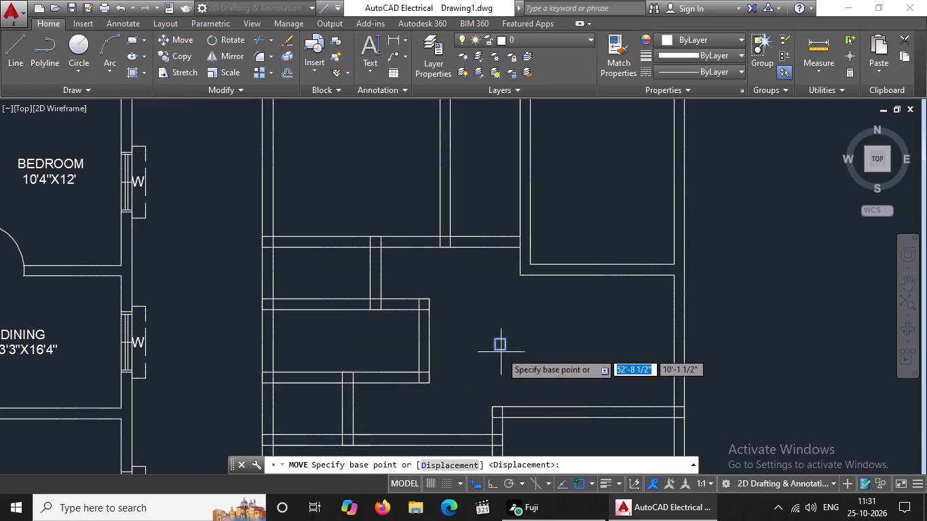
{"action": "left_click_drag", "start_coordinate": [495, 347], "coordinate": [507, 334]}
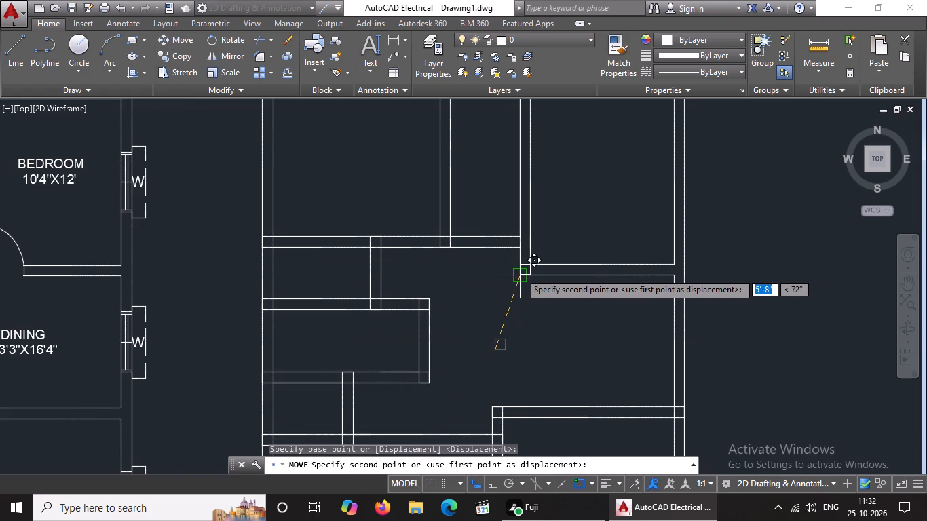
{"action": "left_click_drag", "start_coordinate": [519, 273], "coordinate": [528, 273]}
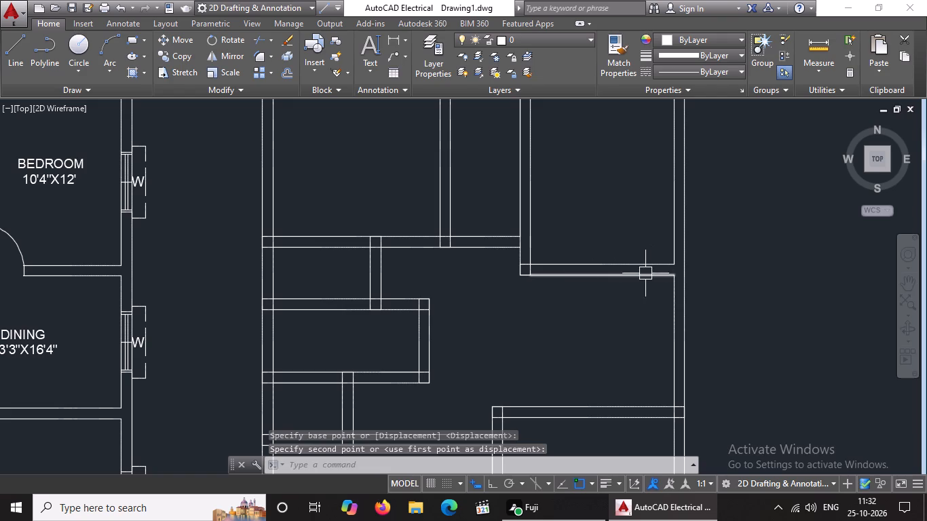
Copy the column square from the northeast room's southwest corner to that room's south wall junction with the east outer wall.
{"action": "left_click_drag", "start_coordinate": [503, 258], "coordinate": [510, 258]}
{"action": "left_click", "coordinate": [544, 277]}
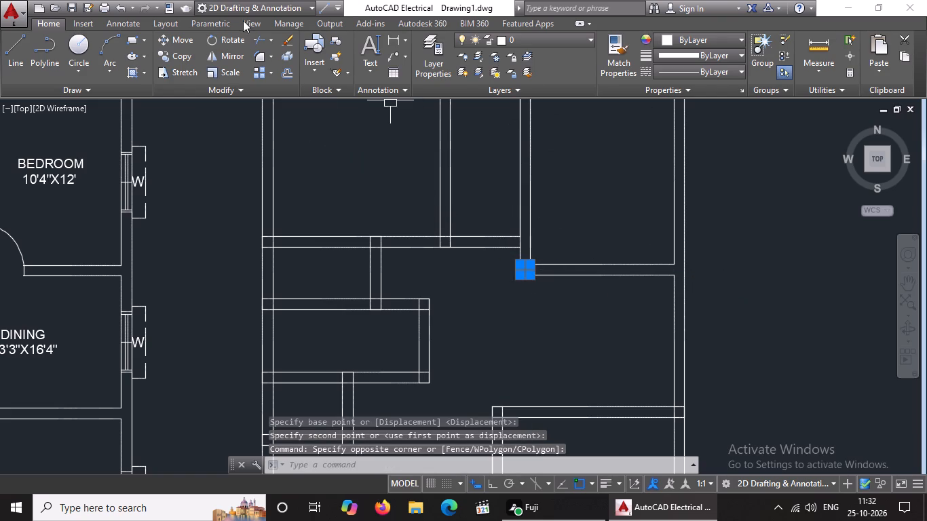
{"action": "left_click", "coordinate": [174, 58]}
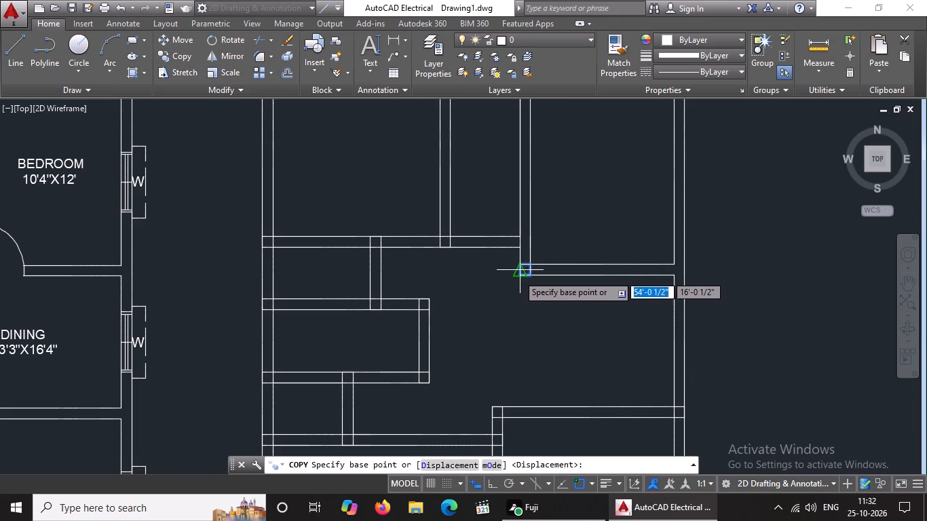
{"action": "left_click_drag", "start_coordinate": [521, 276], "coordinate": [527, 275]}
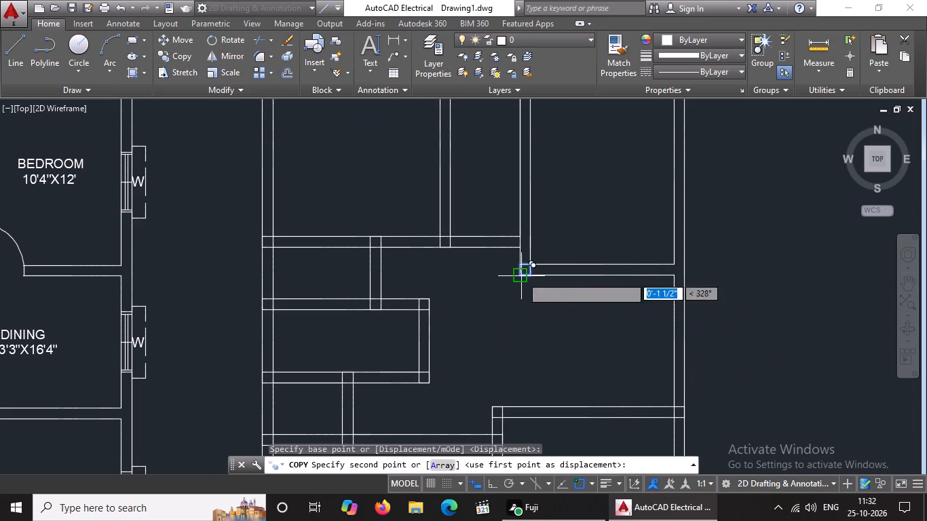
{"action": "left_click_drag", "start_coordinate": [527, 275], "coordinate": [544, 274]}
{"action": "left_click", "coordinate": [674, 273]}
{"action": "scroll", "coordinate": [714, 264], "scroll_direction": "down", "scroll_amount": 2}
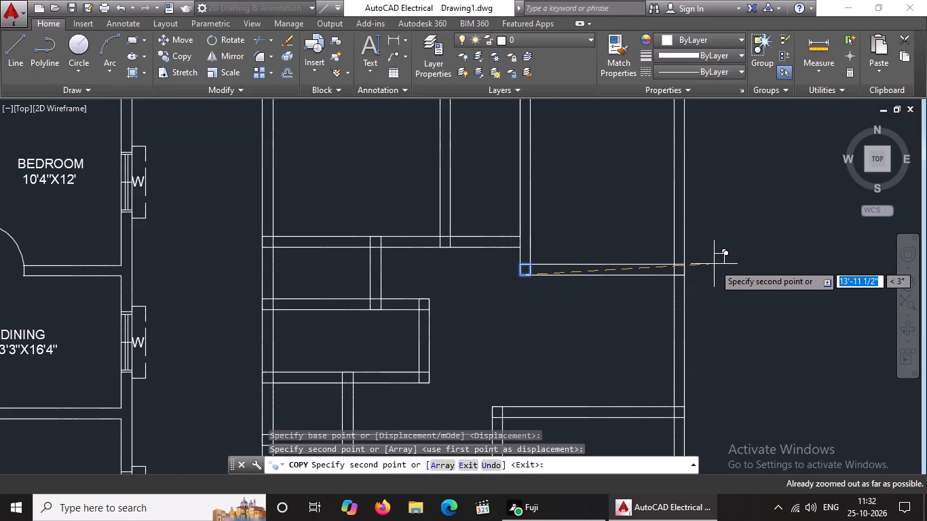
{"action": "key", "text": "Escape"}
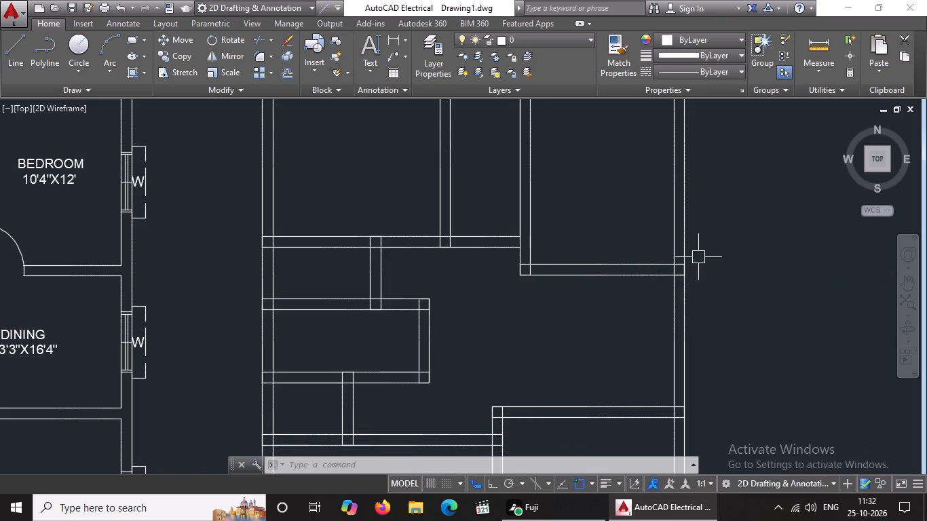
Review the column squares at the wall corners and junctions across the whole plan copy.
{"action": "scroll", "coordinate": [542, 257], "scroll_direction": "down", "scroll_amount": 5}
{"action": "middle_click_drag", "start_coordinate": [555, 272], "coordinate": [524, 398]}
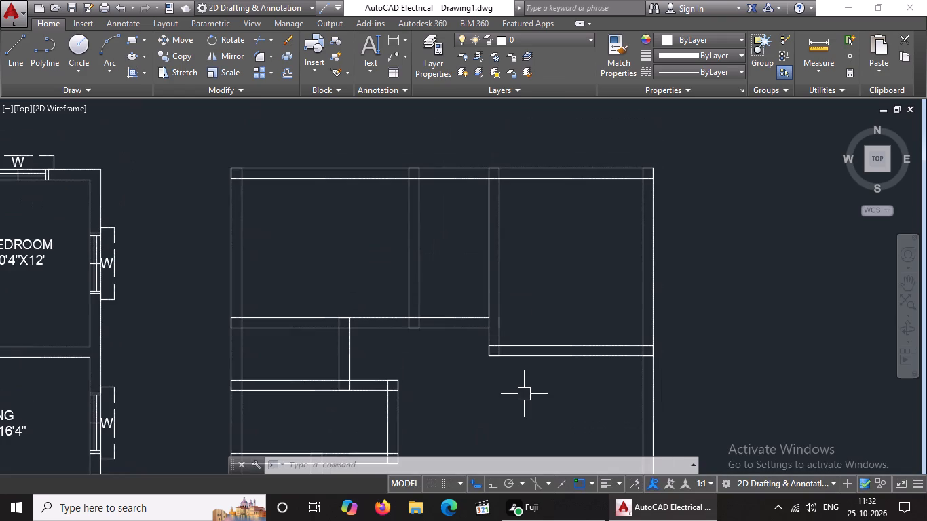
{"action": "middle_click_drag", "start_coordinate": [526, 368], "coordinate": [564, 240]}
{"action": "middle_click_drag", "start_coordinate": [564, 314], "coordinate": [587, 237]}
{"action": "scroll", "coordinate": [586, 246], "scroll_direction": "down", "scroll_amount": 3}
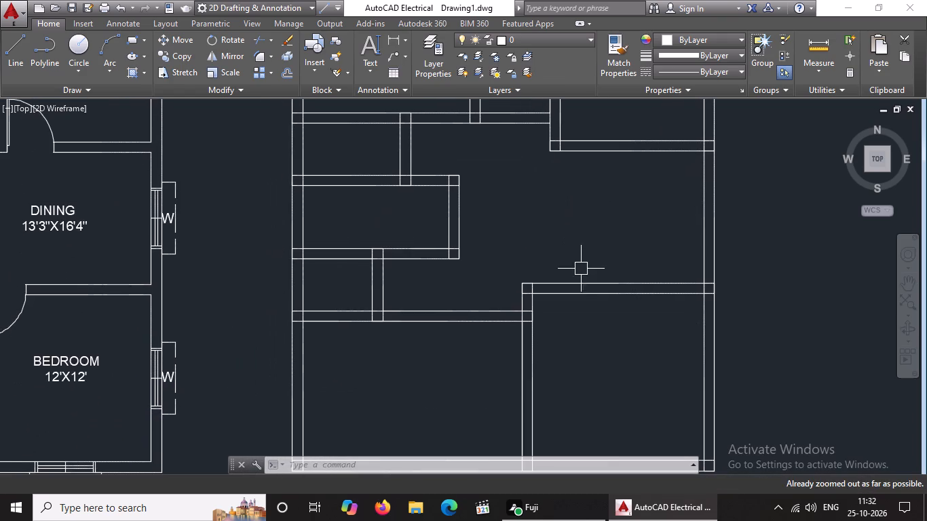
{"action": "middle_click_drag", "start_coordinate": [584, 368], "coordinate": [587, 294]}
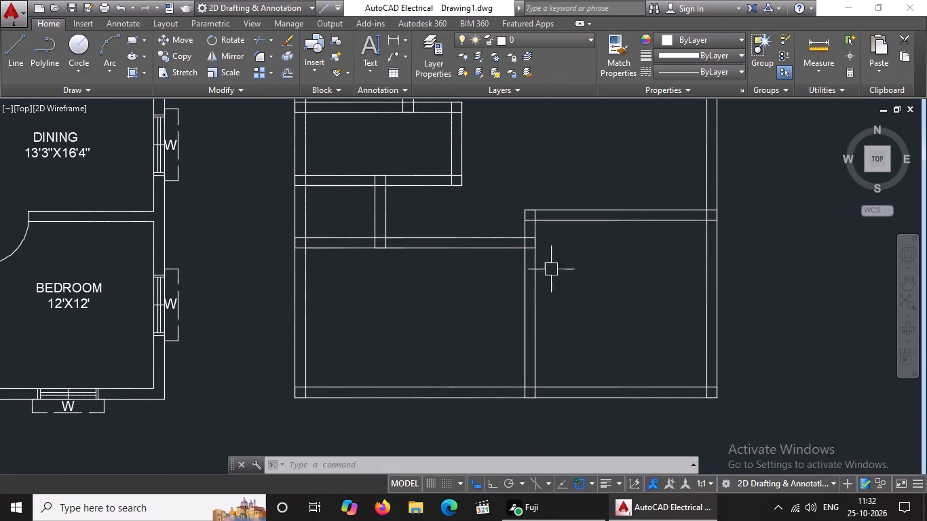
{"action": "scroll", "coordinate": [574, 301], "scroll_direction": "down", "scroll_amount": 1}
{"action": "middle_click_drag", "start_coordinate": [574, 301], "coordinate": [565, 324]}
{"action": "scroll", "coordinate": [565, 325], "scroll_direction": "up", "scroll_amount": 1}
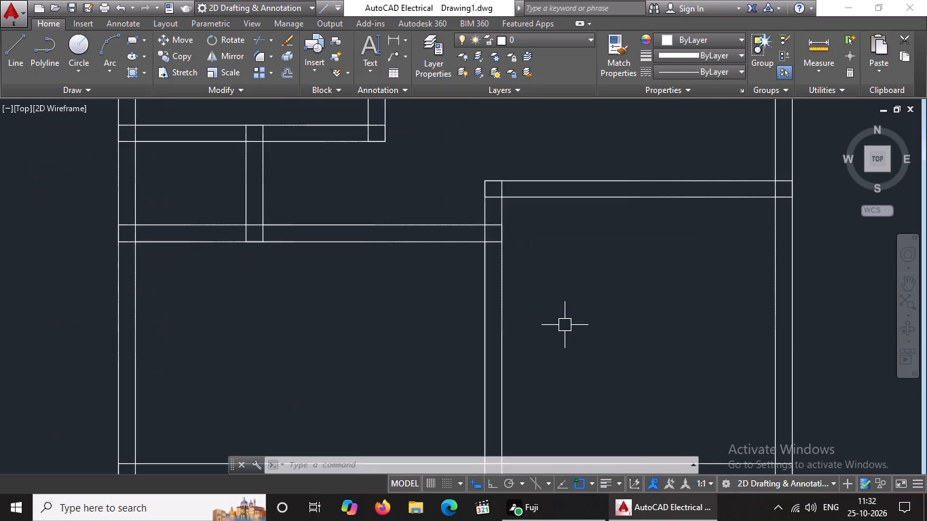
Draw two crossing diagonal lines corner to corner in the column square at the plan copy's southwest outer corner.
{"action": "scroll", "coordinate": [613, 280], "scroll_direction": "down", "scroll_amount": 3}
{"action": "key", "text": "Escape"}
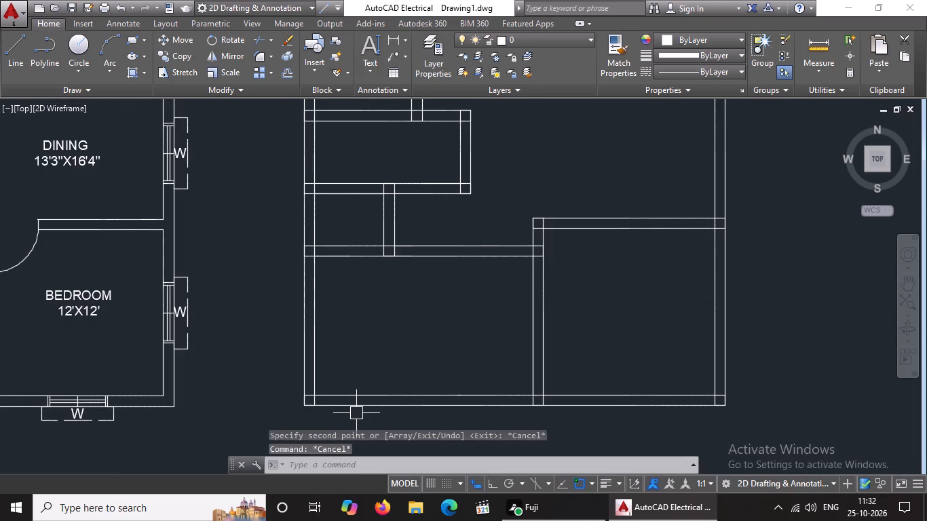
{"action": "key", "text": "l"}
{"action": "key", "text": "Return"}
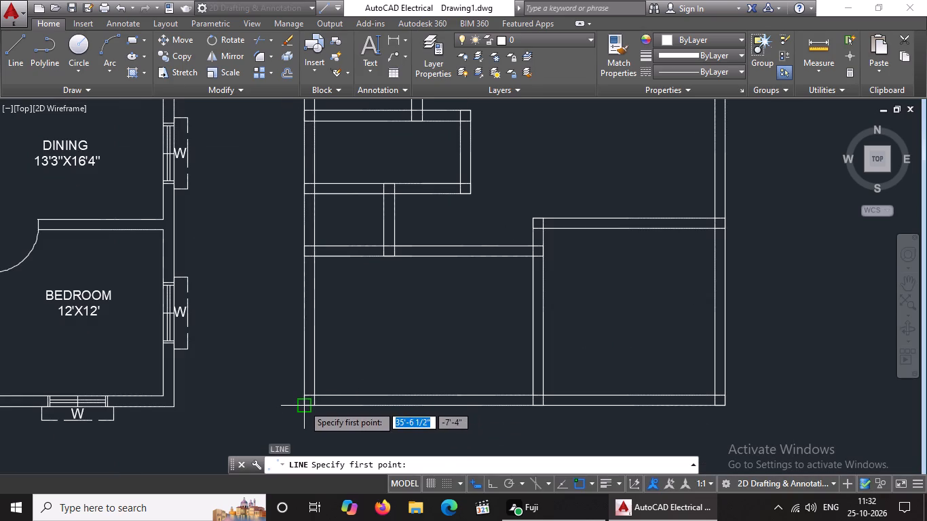
{"action": "left_click", "coordinate": [304, 404]}
{"action": "left_click_drag", "start_coordinate": [315, 389], "coordinate": [323, 385]}
{"action": "key", "text": "Return"}
{"action": "key", "text": "l"}
{"action": "key", "text": "Return"}
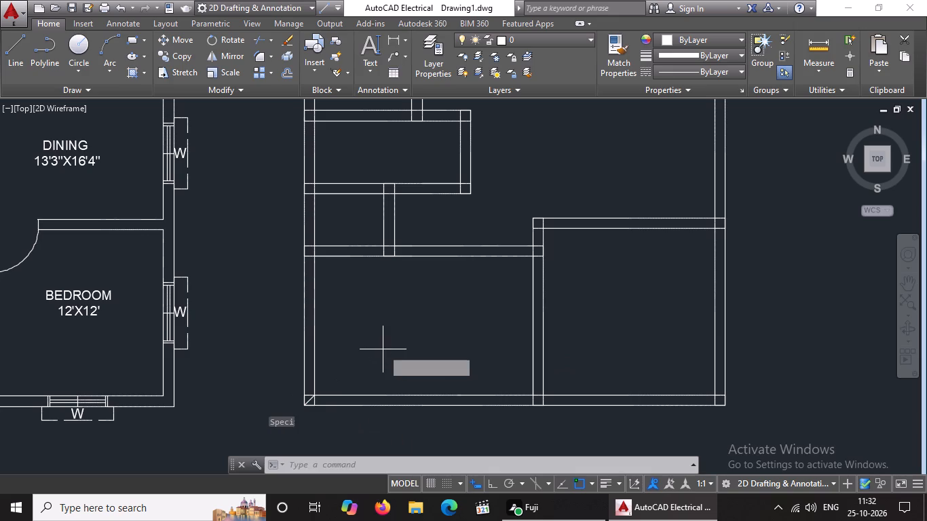
{"action": "scroll", "coordinate": [311, 405], "scroll_direction": "up", "scroll_amount": 3}
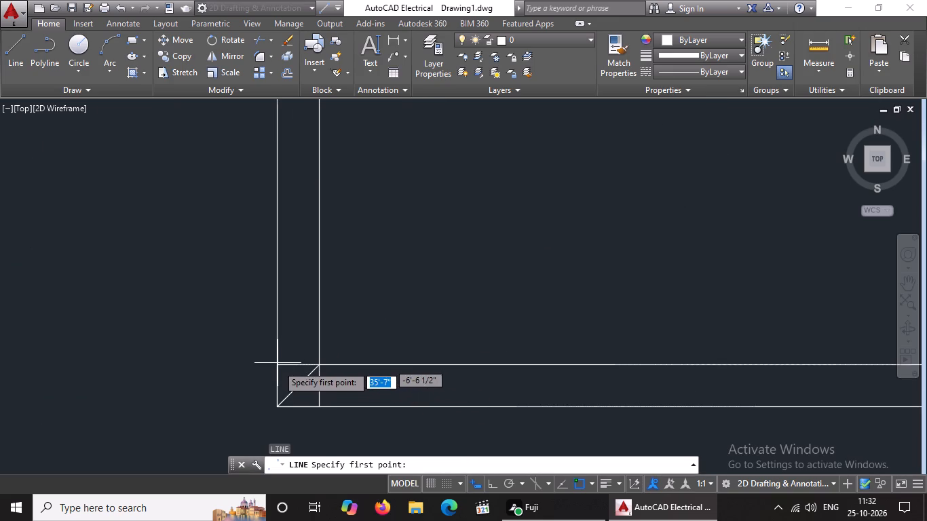
{"action": "left_click", "coordinate": [276, 364]}
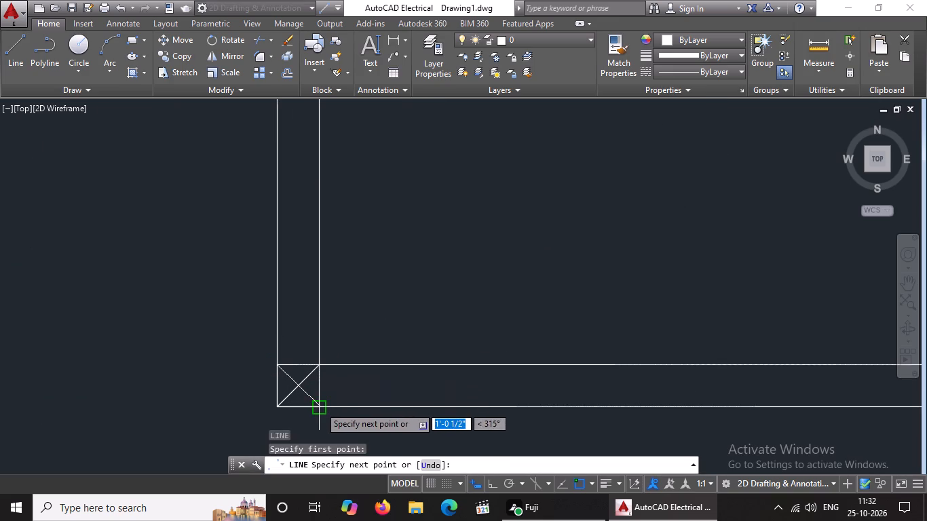
{"action": "left_click", "coordinate": [320, 406]}
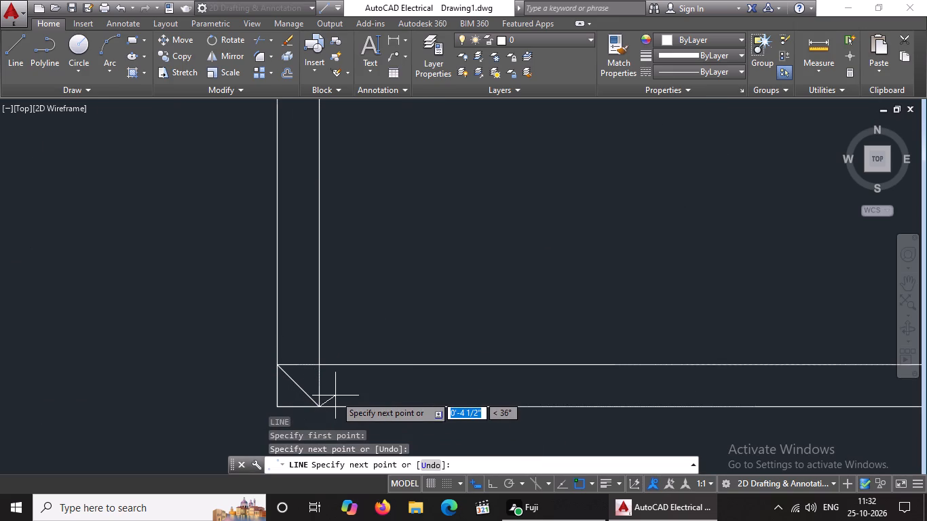
{"action": "key", "text": "Return"}
Draw two crossing diagonals in the column square where the southeast room's west wall meets the south outer wall.
{"action": "key", "text": "l"}
{"action": "key", "text": "Return"}
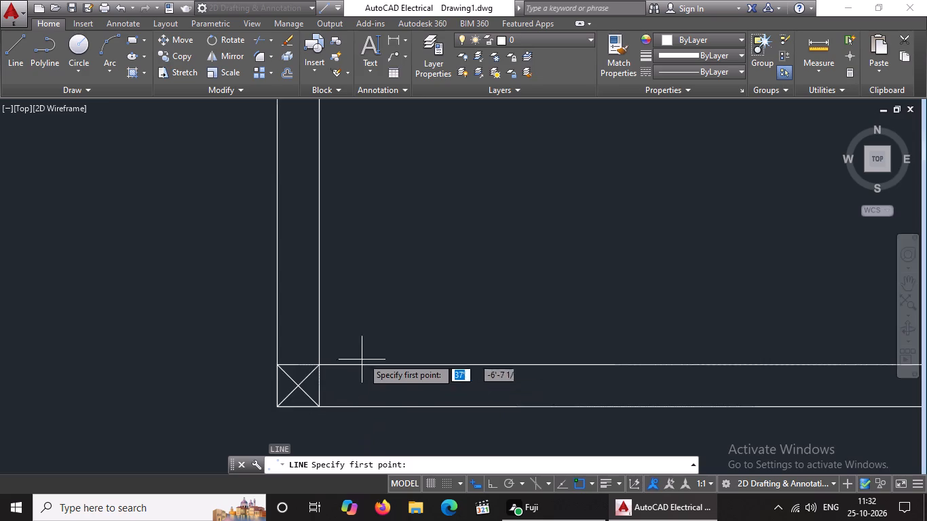
{"action": "scroll", "coordinate": [364, 354], "scroll_direction": "down", "scroll_amount": 6}
{"action": "scroll", "coordinate": [583, 363], "scroll_direction": "up", "scroll_amount": 3}
{"action": "left_click", "coordinate": [529, 389]}
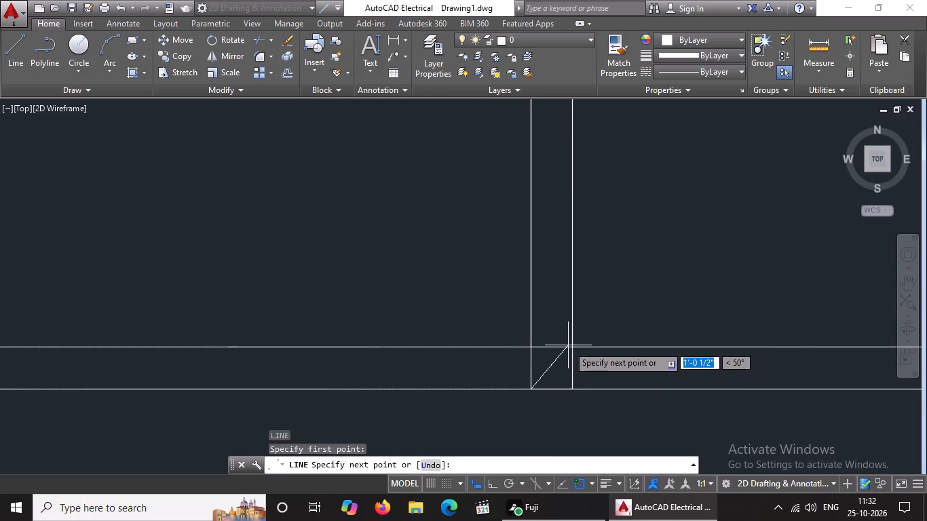
{"action": "left_click_drag", "start_coordinate": [573, 351], "coordinate": [586, 332]}
{"action": "key", "text": "Return"}
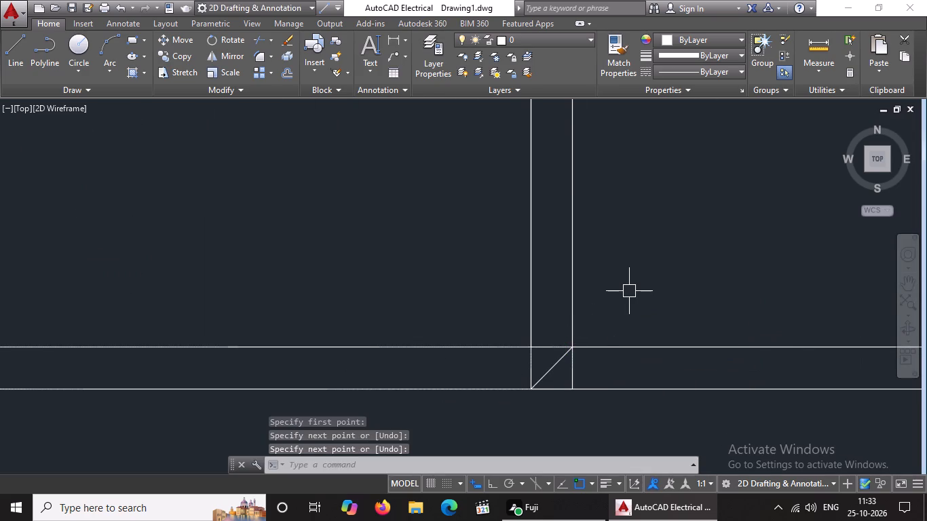
{"action": "key", "text": "l"}
{"action": "key", "text": "Return"}
{"action": "left_click", "coordinate": [530, 347]}
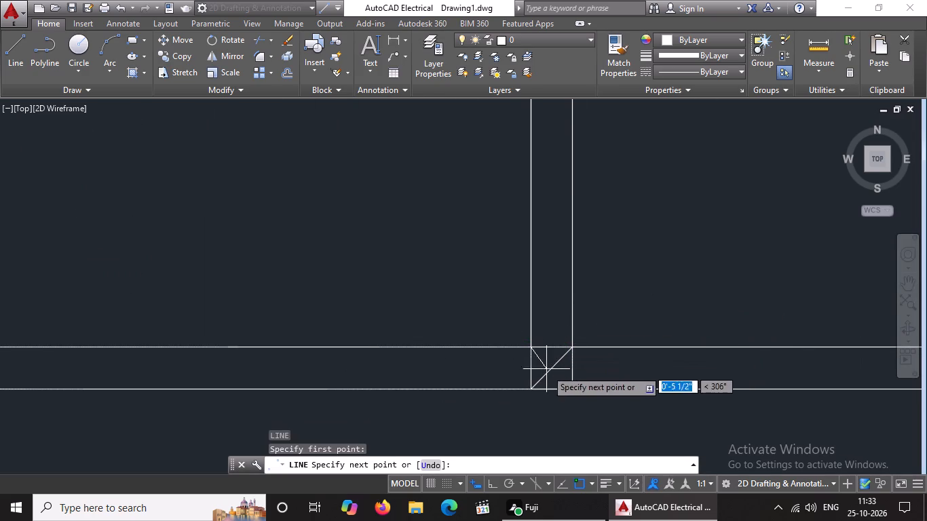
{"action": "left_click", "coordinate": [567, 389]}
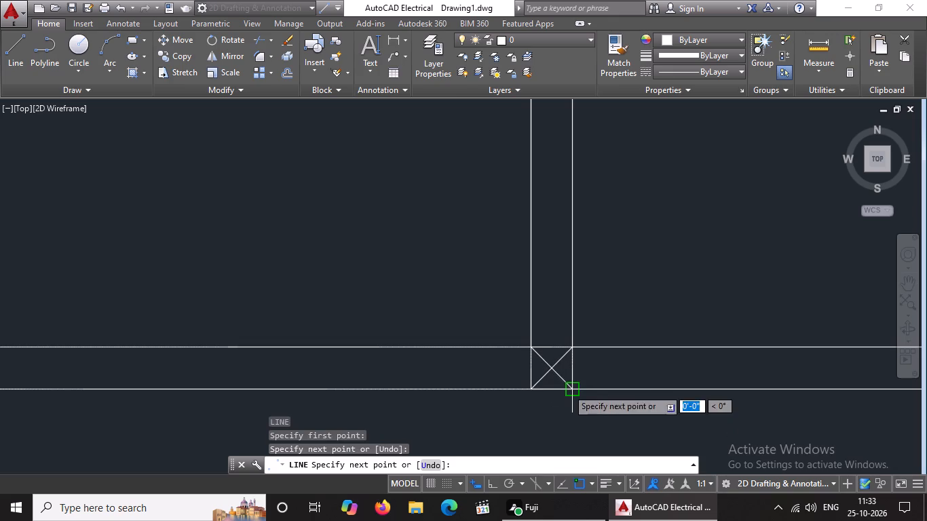
{"action": "scroll", "coordinate": [582, 372], "scroll_direction": "down", "scroll_amount": 5}
{"action": "key", "text": "Return"}
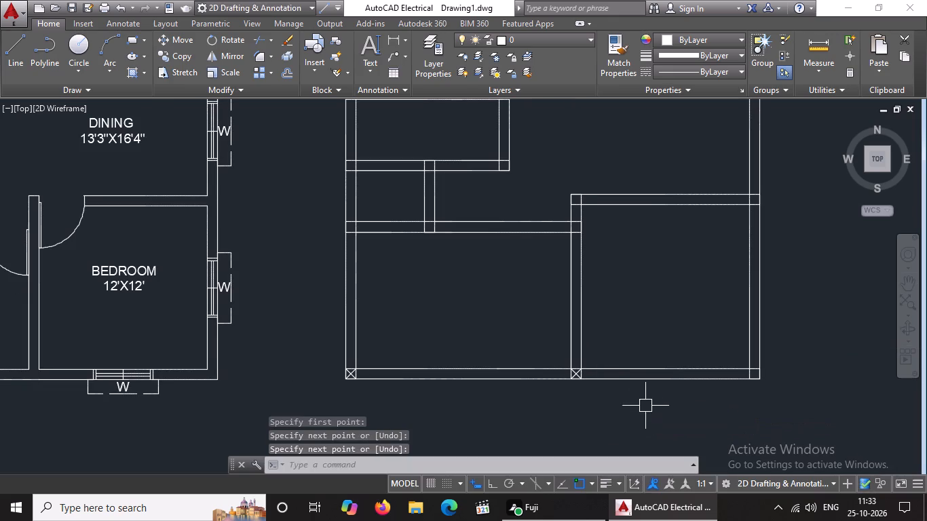
Draw two crossing diagonals in the column square at the plan copy's southeast outer corner.
{"action": "key", "text": "l"}
{"action": "key", "text": "Return"}
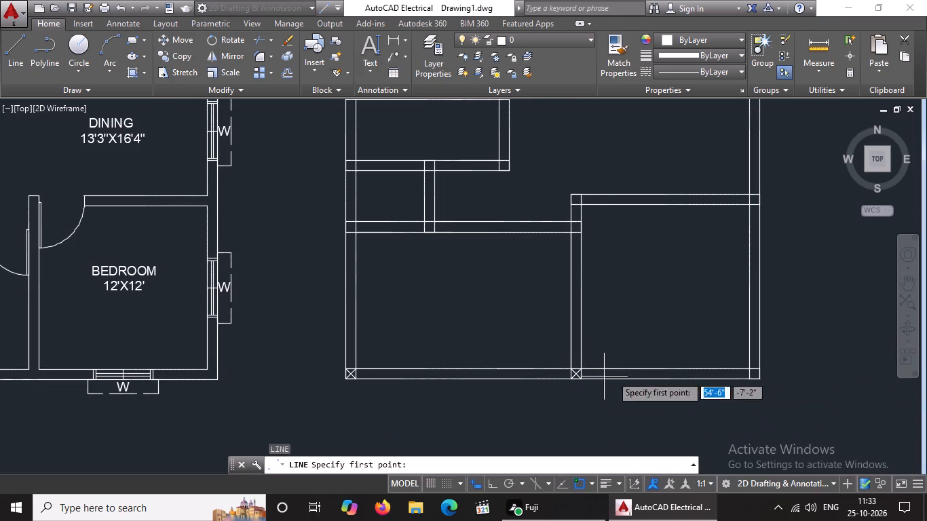
{"action": "scroll", "coordinate": [807, 378], "scroll_direction": "up", "scroll_amount": 2}
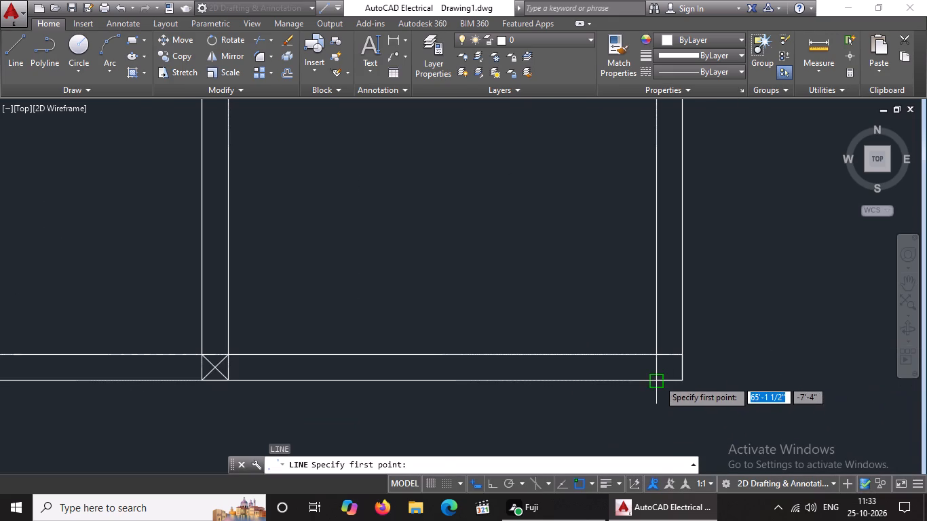
{"action": "left_click", "coordinate": [659, 379]}
{"action": "left_click", "coordinate": [683, 353]}
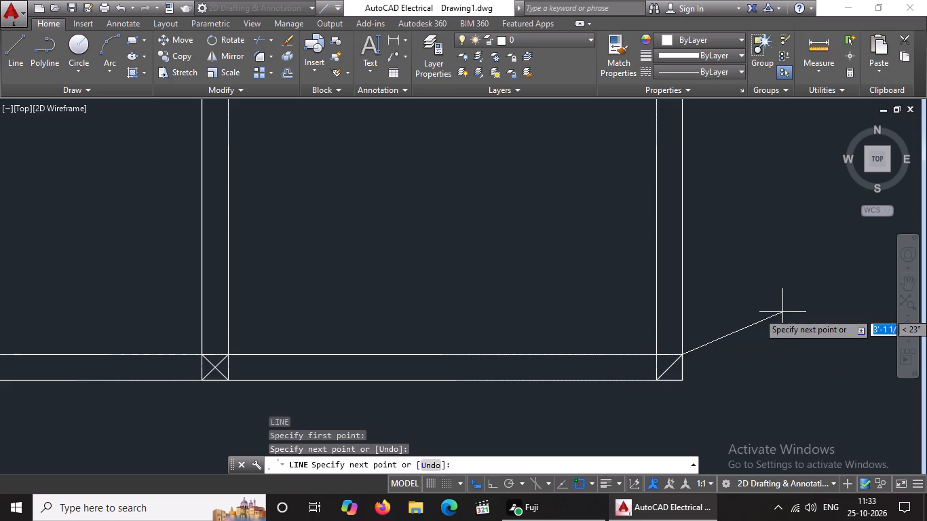
{"action": "key", "text": "Return"}
{"action": "key", "text": "l"}
{"action": "key", "text": "Return"}
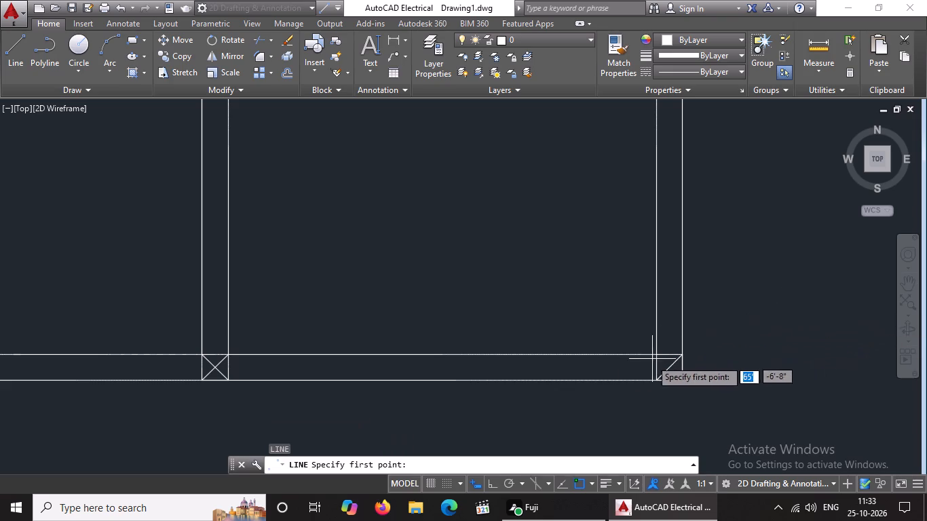
{"action": "left_click", "coordinate": [661, 355]}
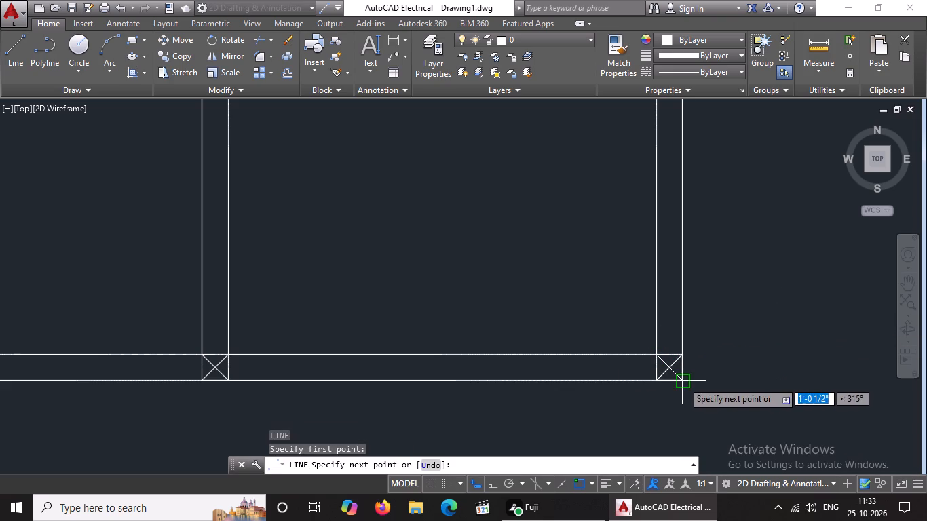
{"action": "left_click", "coordinate": [683, 381]}
{"action": "key", "text": "Return"}
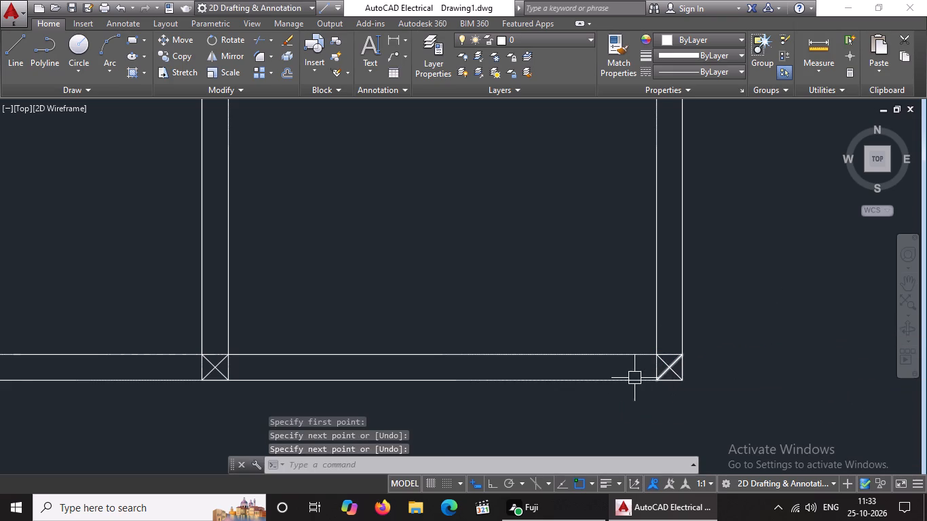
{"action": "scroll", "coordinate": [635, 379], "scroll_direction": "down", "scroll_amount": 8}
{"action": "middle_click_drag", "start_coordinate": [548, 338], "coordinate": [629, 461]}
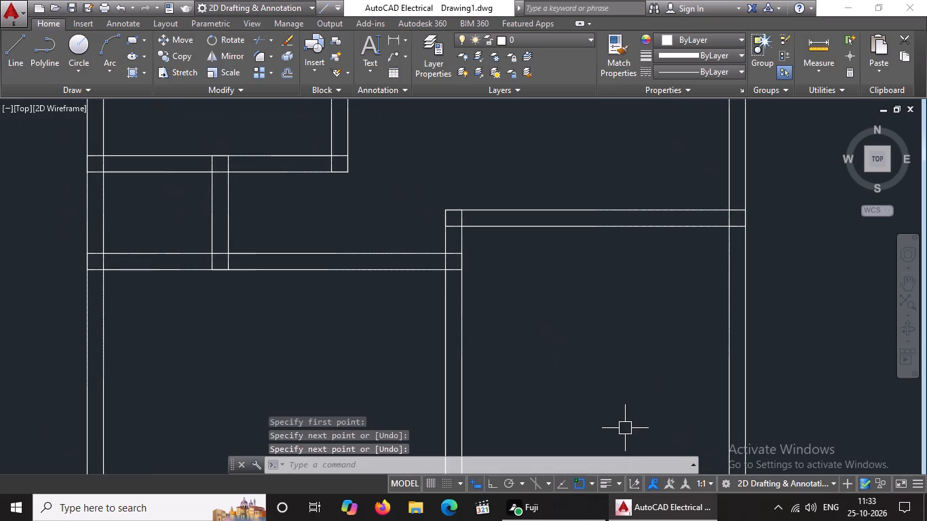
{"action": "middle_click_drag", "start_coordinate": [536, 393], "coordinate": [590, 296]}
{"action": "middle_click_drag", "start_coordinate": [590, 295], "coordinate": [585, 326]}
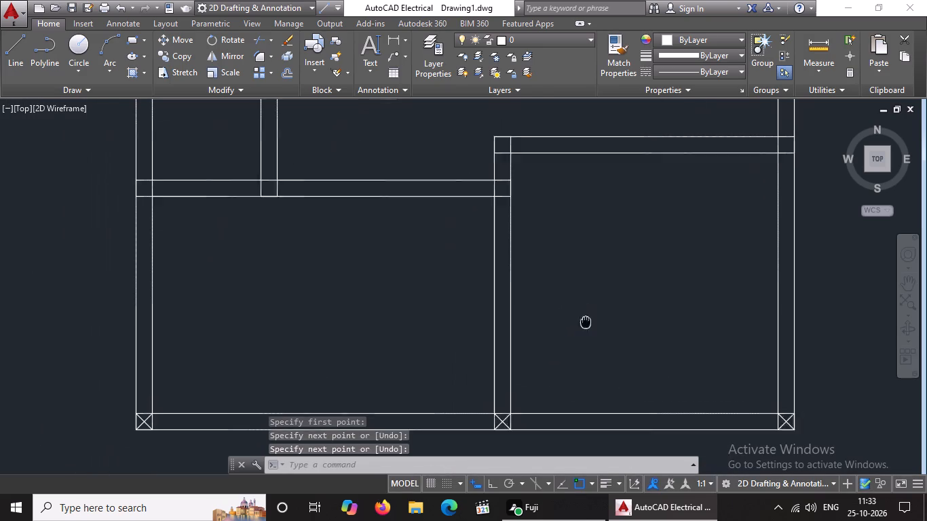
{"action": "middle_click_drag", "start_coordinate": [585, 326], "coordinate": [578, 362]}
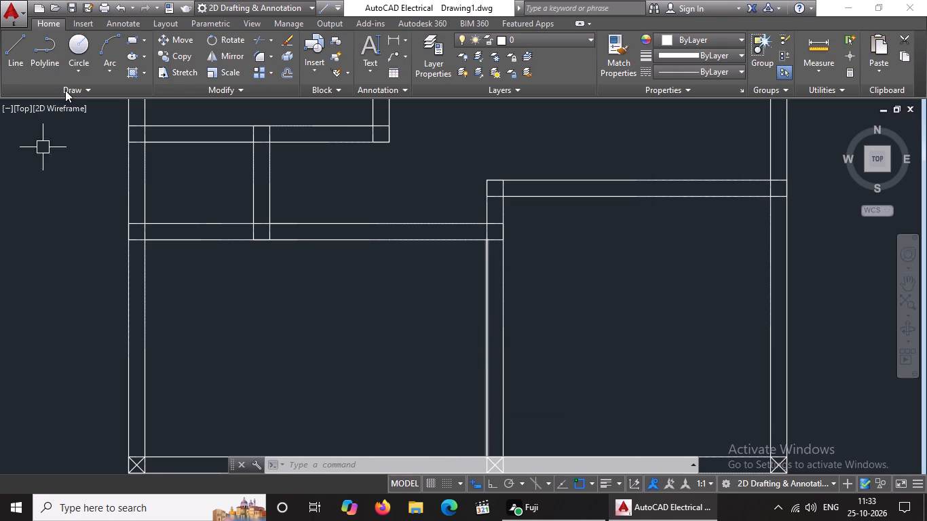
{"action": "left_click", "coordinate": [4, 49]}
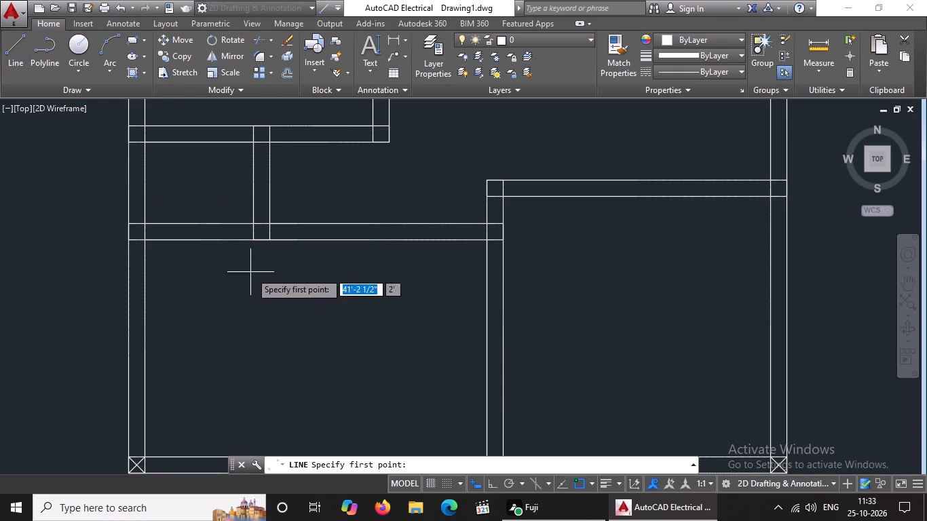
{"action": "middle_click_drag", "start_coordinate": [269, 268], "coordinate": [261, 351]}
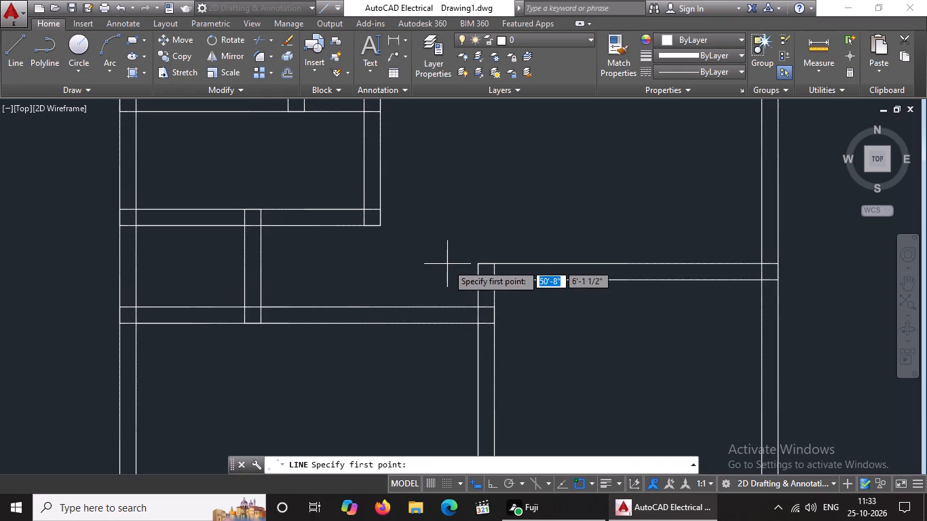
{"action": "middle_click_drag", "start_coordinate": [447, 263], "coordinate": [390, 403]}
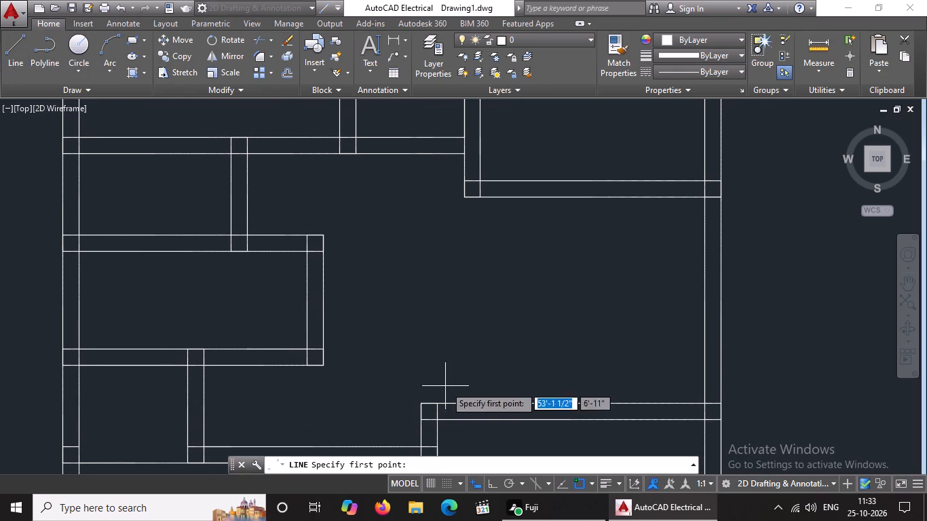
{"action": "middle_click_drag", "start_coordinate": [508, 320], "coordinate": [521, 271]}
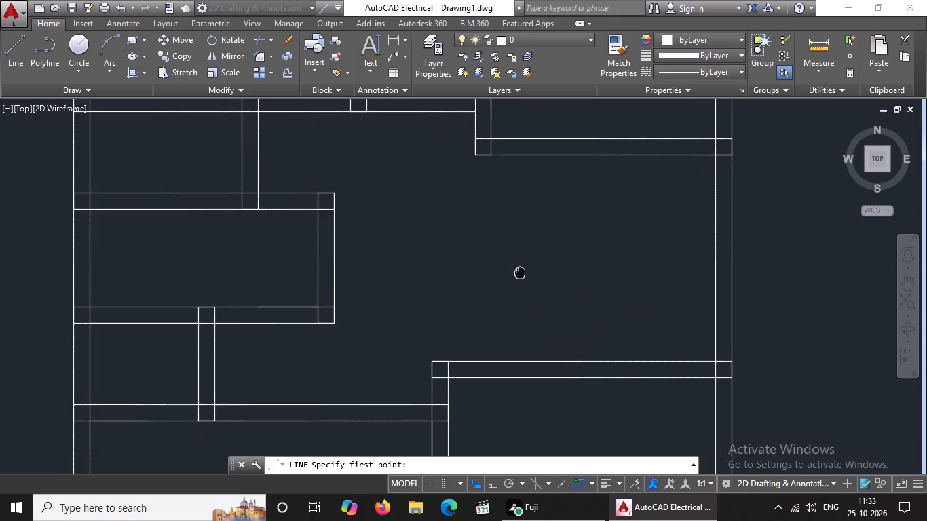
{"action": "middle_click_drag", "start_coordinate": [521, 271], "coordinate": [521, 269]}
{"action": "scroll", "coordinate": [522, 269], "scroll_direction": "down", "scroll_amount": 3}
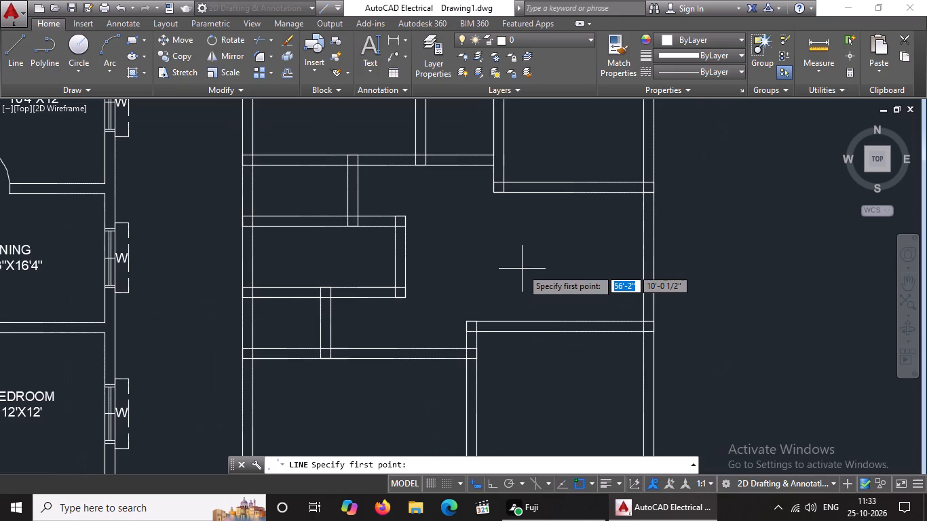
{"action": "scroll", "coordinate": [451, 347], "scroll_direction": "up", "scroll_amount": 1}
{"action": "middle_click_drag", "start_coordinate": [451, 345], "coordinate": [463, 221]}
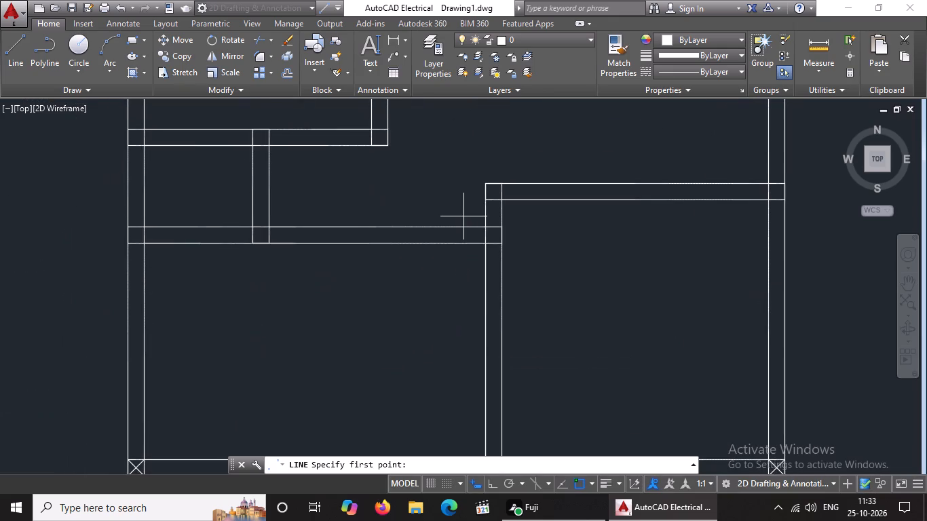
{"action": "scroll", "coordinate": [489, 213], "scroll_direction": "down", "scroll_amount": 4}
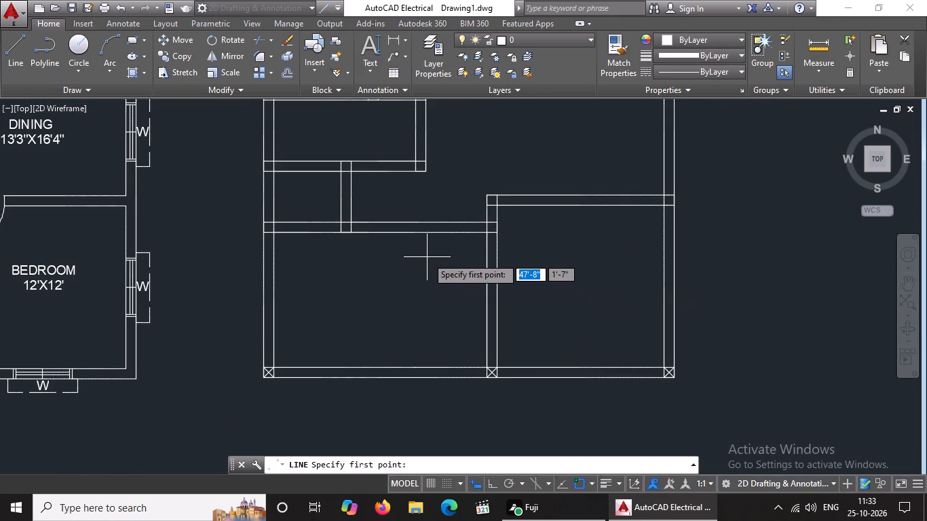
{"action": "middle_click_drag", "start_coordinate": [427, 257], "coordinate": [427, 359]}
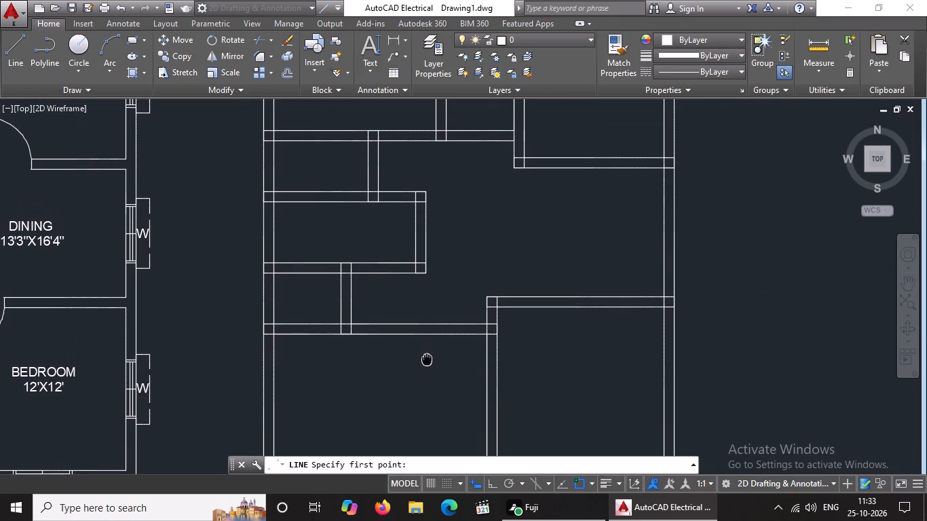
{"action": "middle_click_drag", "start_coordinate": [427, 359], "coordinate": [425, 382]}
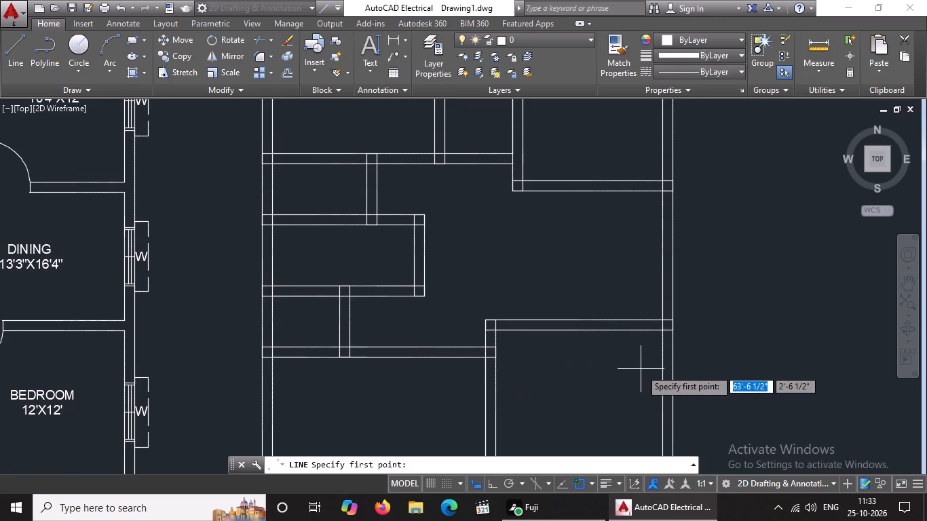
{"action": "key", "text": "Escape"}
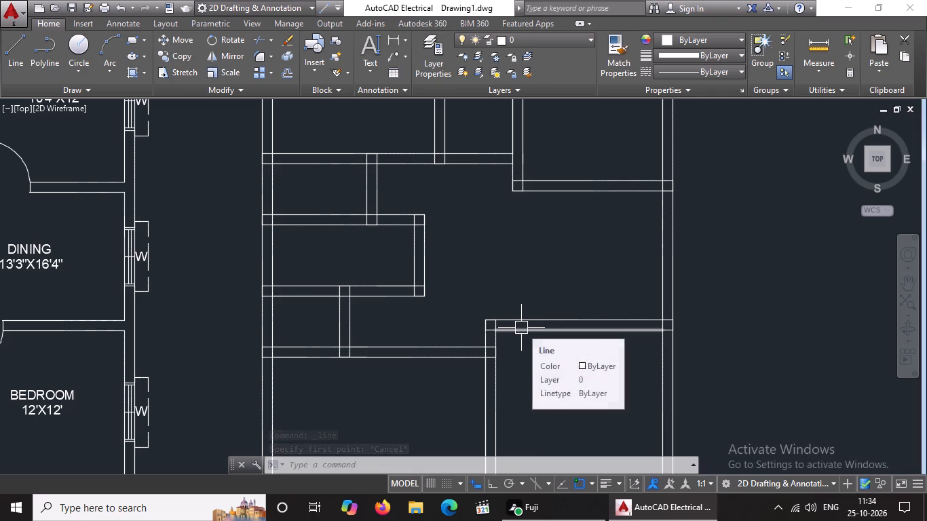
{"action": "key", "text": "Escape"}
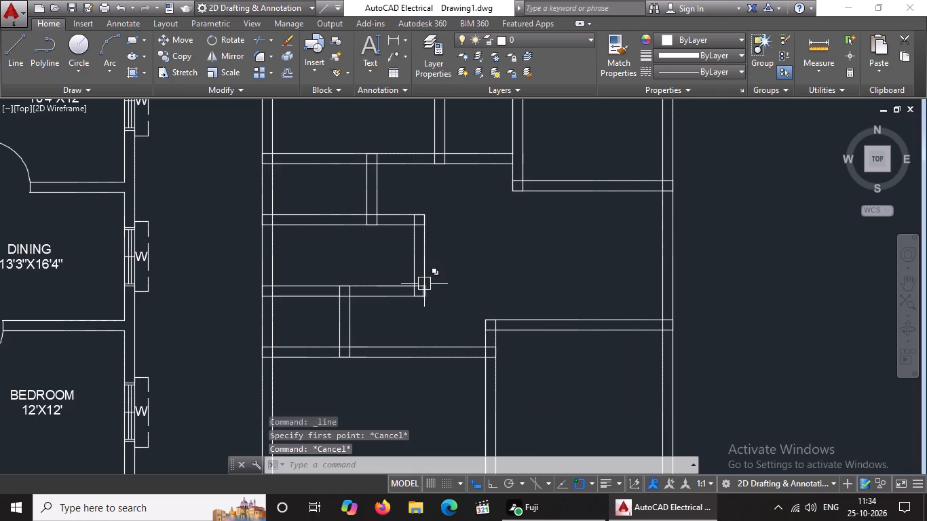
Draw two crossing diagonal lines corner to corner in the column square at the plan copy's northwest outer corner.
{"action": "left_click", "coordinate": [14, 54]}
{"action": "middle_click_drag", "start_coordinate": [437, 187], "coordinate": [408, 351]}
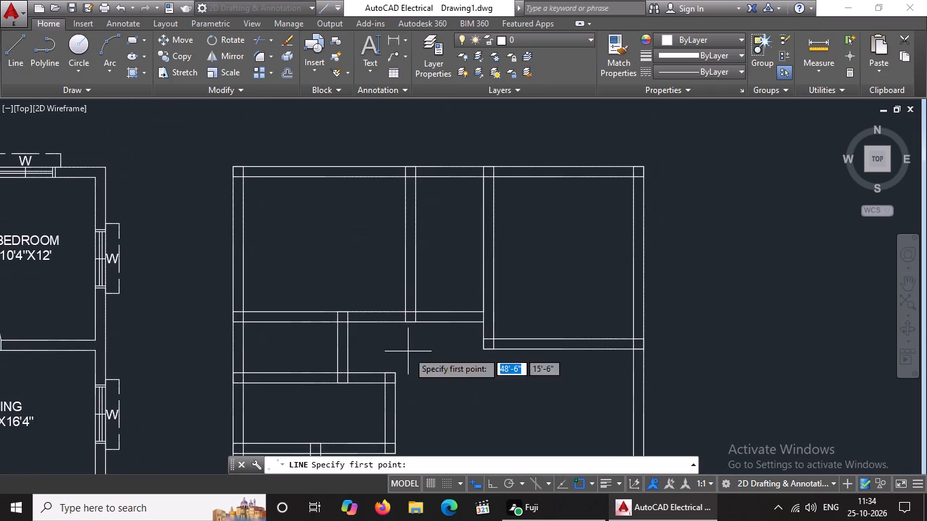
{"action": "left_click", "coordinate": [231, 169]}
{"action": "scroll", "coordinate": [240, 183], "scroll_direction": "up", "scroll_amount": 2}
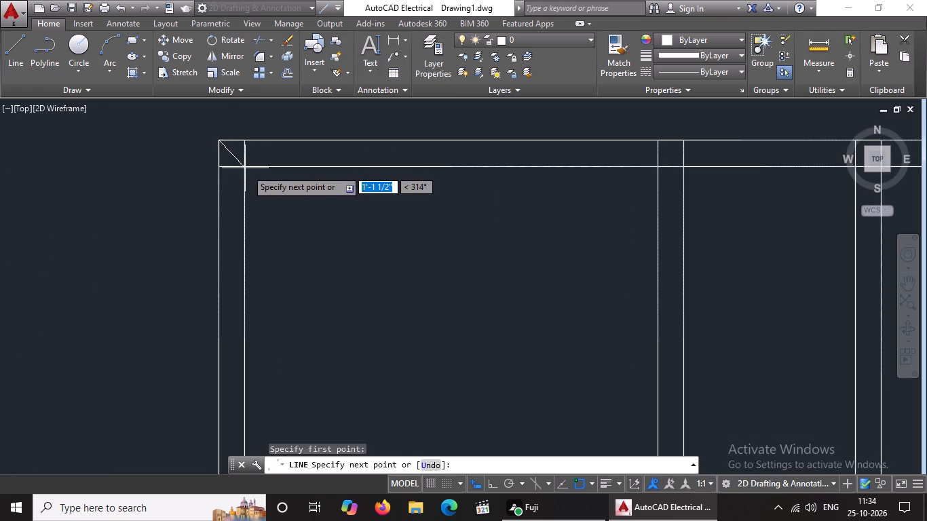
{"action": "left_click", "coordinate": [247, 169]}
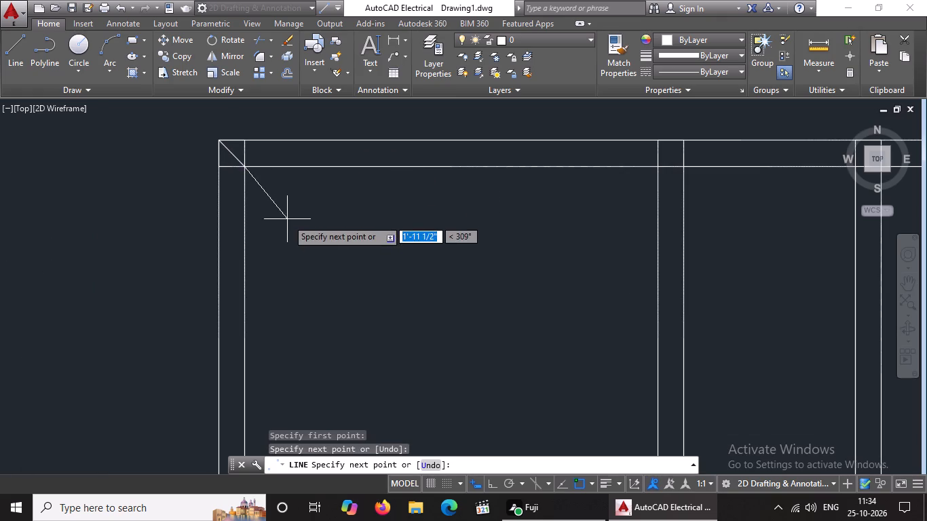
{"action": "key", "text": "Escape"}
{"action": "key", "text": "l"}
{"action": "key", "text": "Return"}
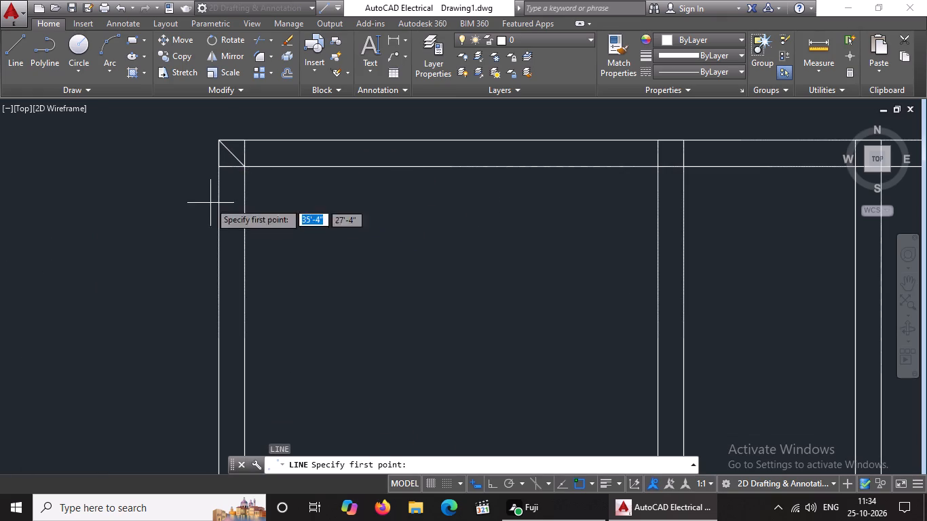
{"action": "left_click", "coordinate": [217, 163]}
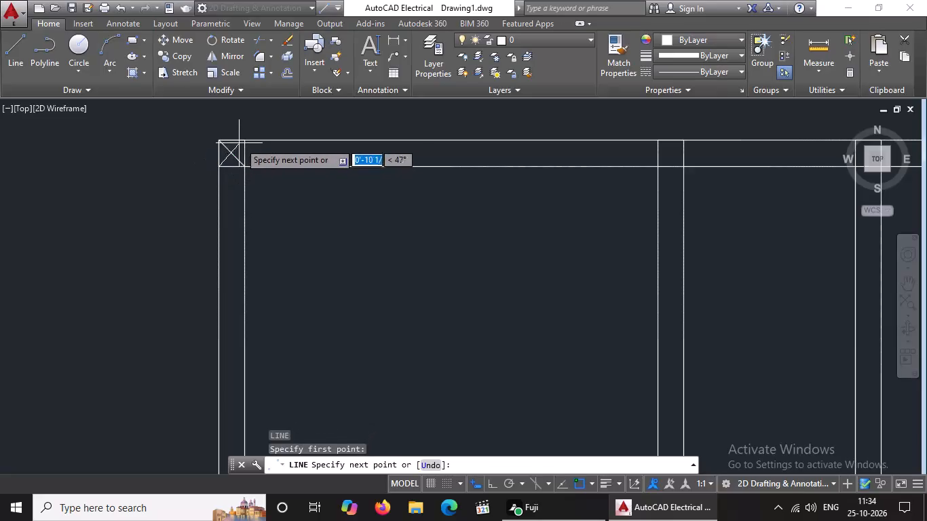
{"action": "left_click_drag", "start_coordinate": [243, 143], "coordinate": [263, 136]}
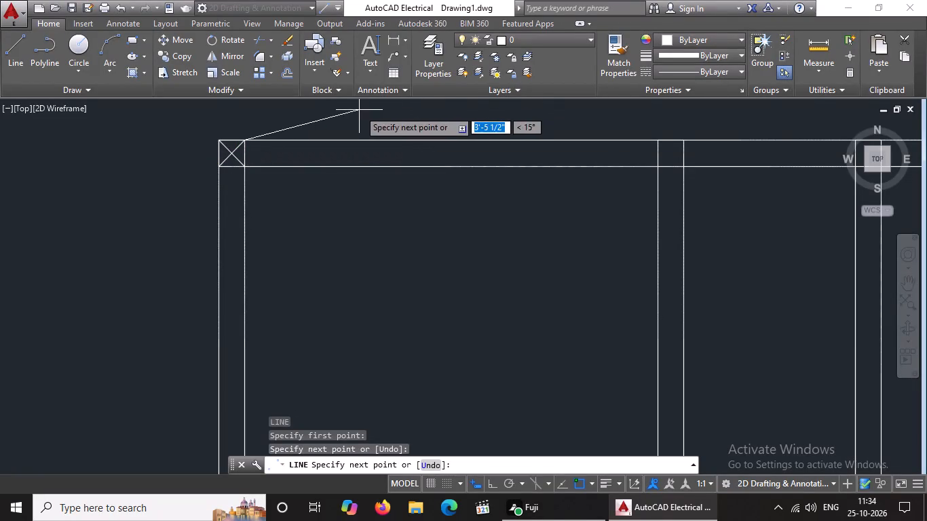
{"action": "key", "text": "Return"}
Draw two crossing diagonals in the column square where the northwest room's east wall meets the north outer wall.
{"action": "key", "text": "l"}
{"action": "key", "text": "Return"}
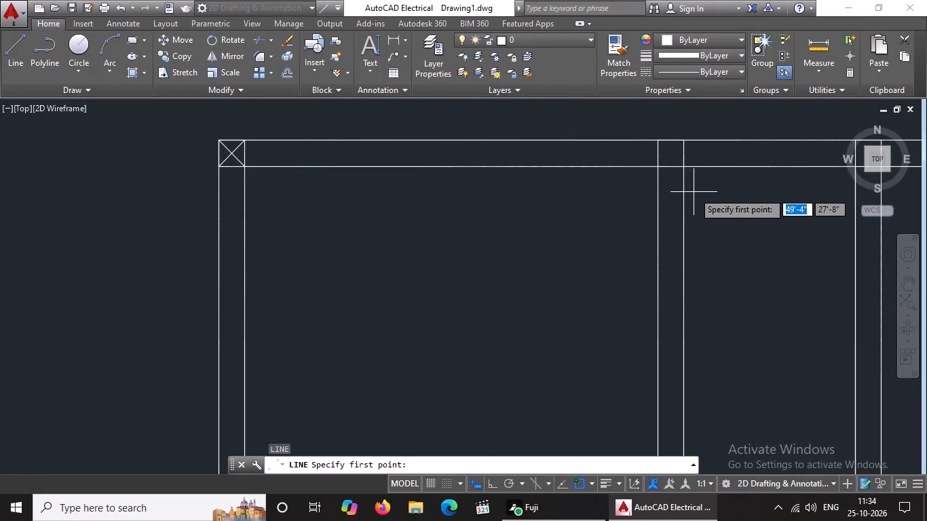
{"action": "left_click", "coordinate": [658, 168]}
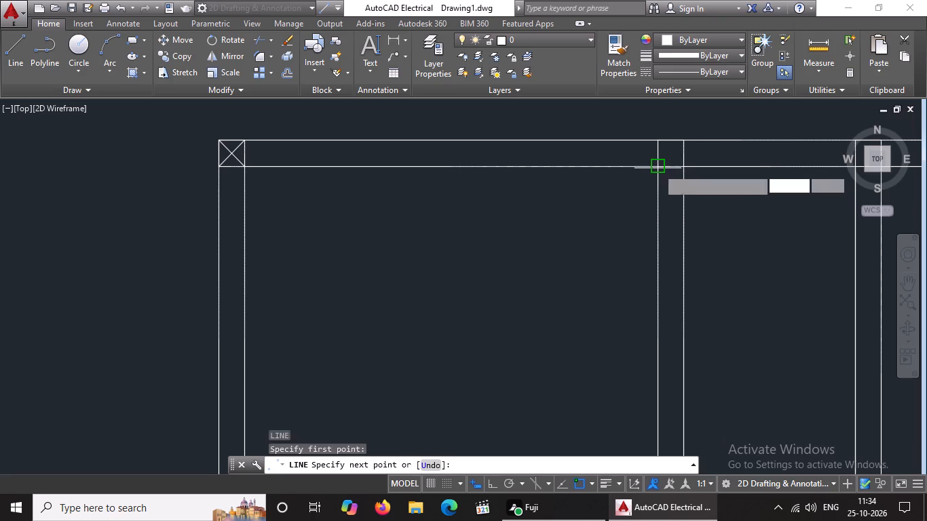
{"action": "left_click", "coordinate": [684, 147]}
{"action": "key", "text": "Return"}
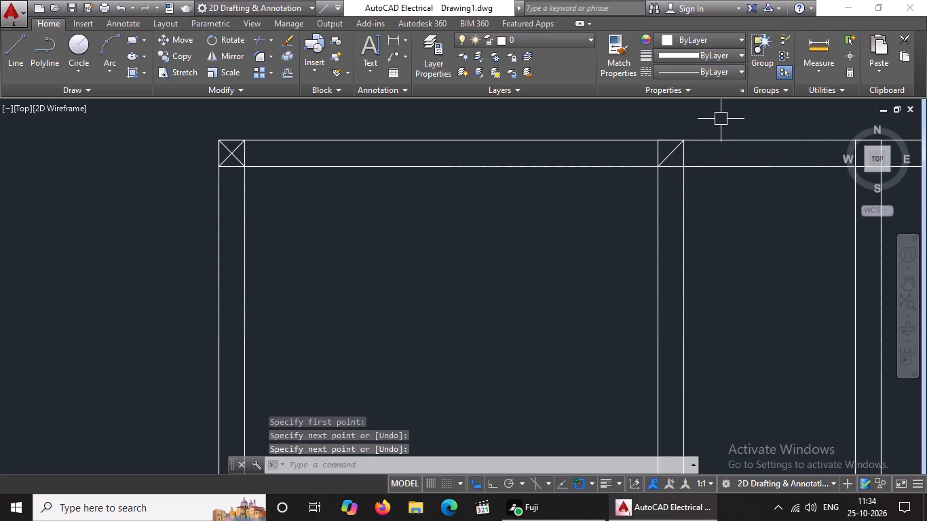
{"action": "key", "text": "l"}
{"action": "key", "text": "Return"}
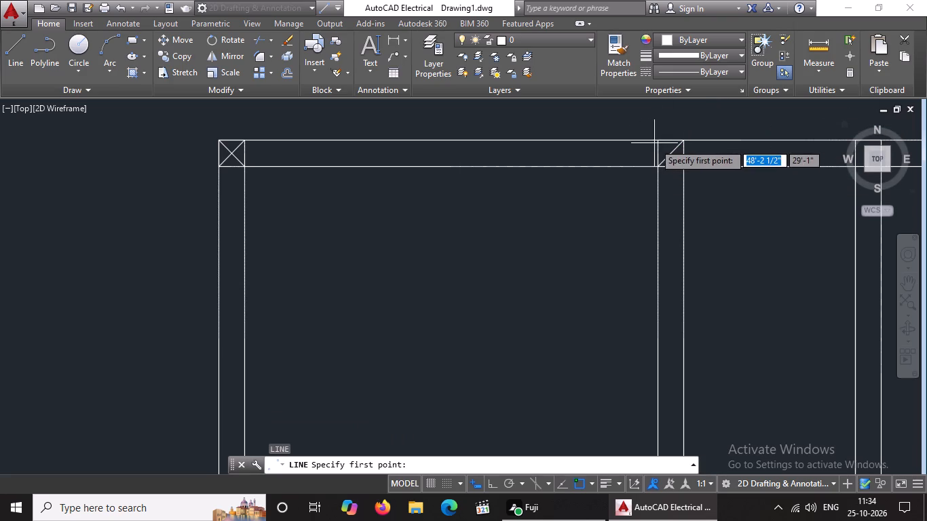
{"action": "left_click", "coordinate": [660, 139]}
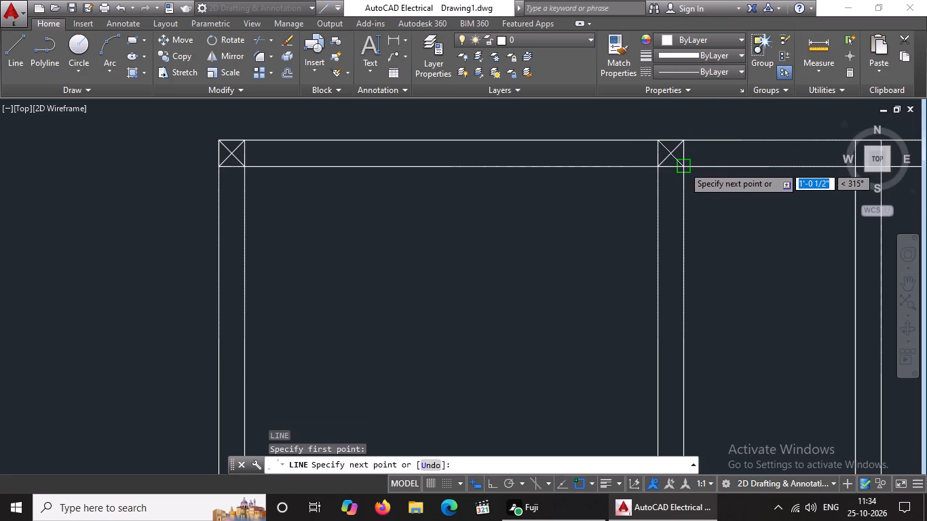
{"action": "left_click", "coordinate": [684, 167]}
{"action": "scroll", "coordinate": [622, 229], "scroll_direction": "down", "scroll_amount": 6}
{"action": "middle_click_drag", "start_coordinate": [835, 229], "coordinate": [606, 286]}
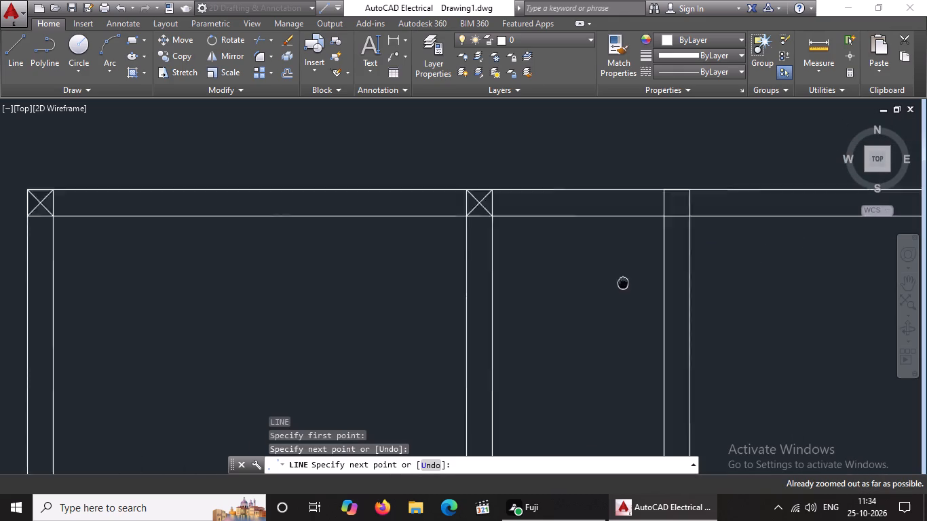
{"action": "middle_click_drag", "start_coordinate": [606, 286], "coordinate": [525, 301]}
{"action": "key", "text": "Return"}
Draw two crossing diagonals in the column square where the northeast room's west wall meets the north outer wall.
{"action": "key", "text": "l"}
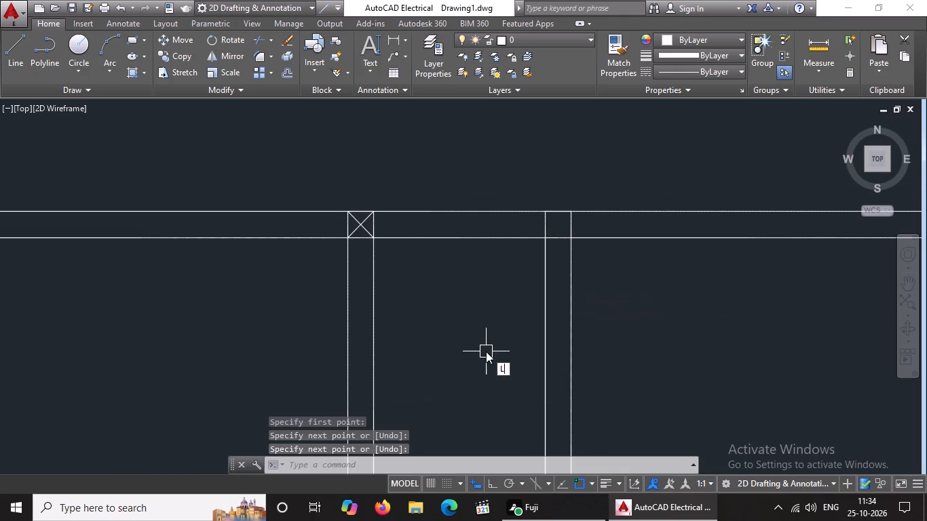
{"action": "key", "text": "Return"}
{"action": "left_click", "coordinate": [549, 239]}
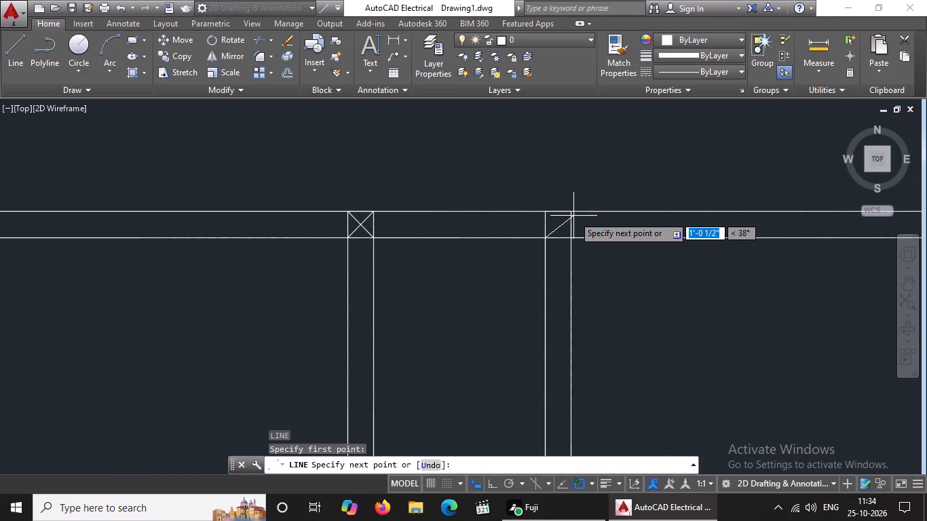
{"action": "left_click", "coordinate": [569, 214]}
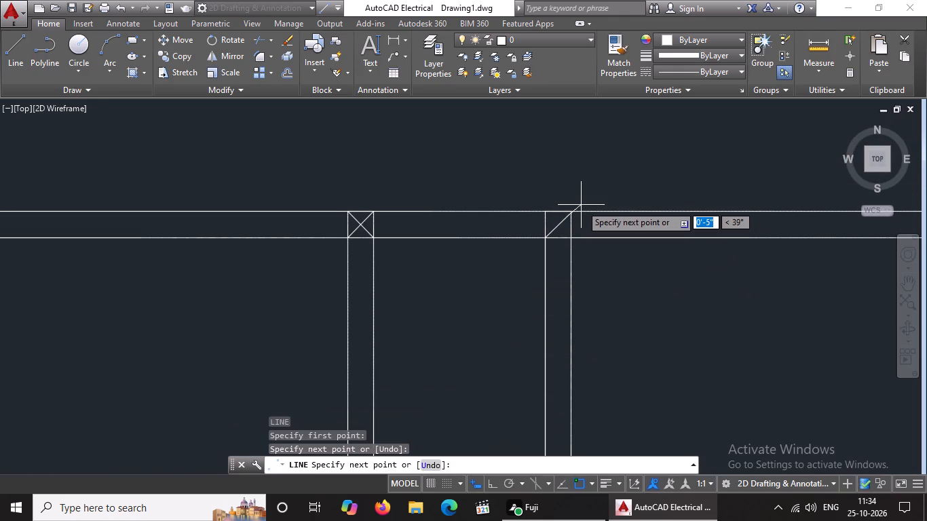
{"action": "key", "text": "ctrl+z"}
{"action": "left_click", "coordinate": [570, 210]}
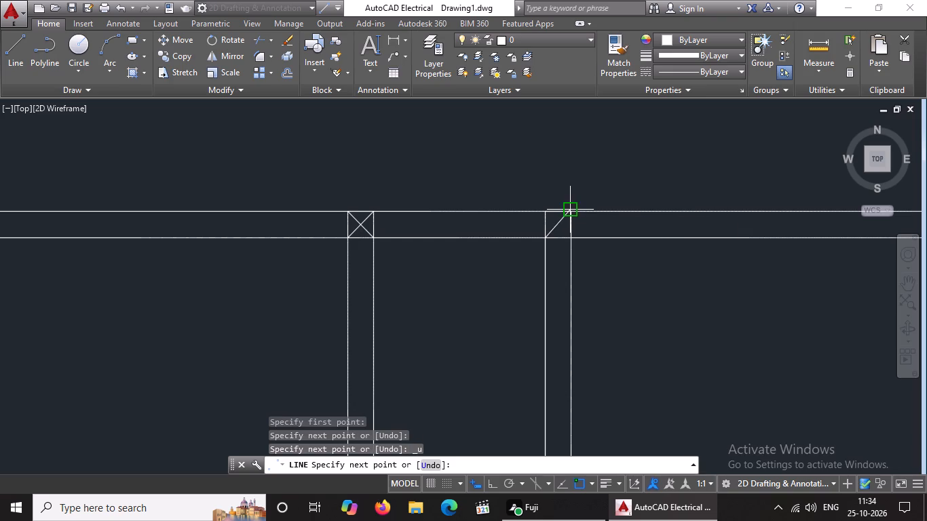
{"action": "key", "text": "ctrl+z"}
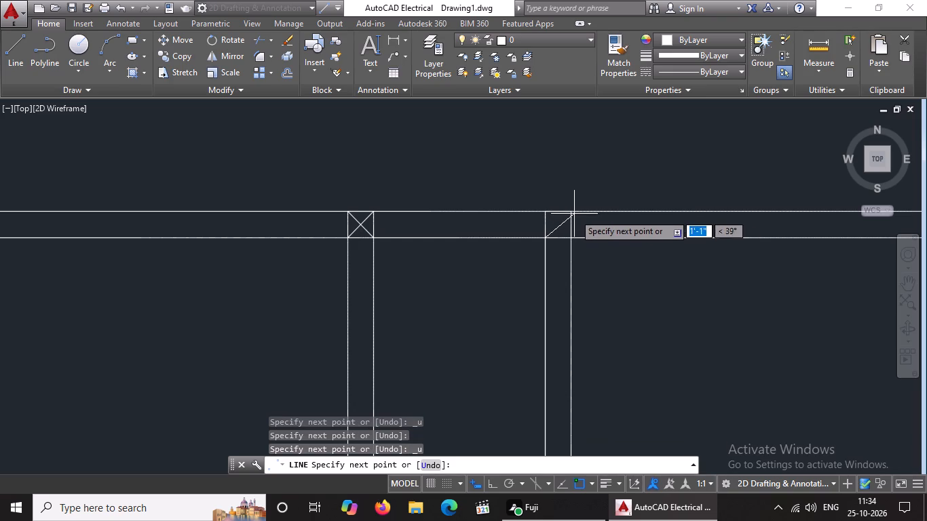
{"action": "left_click", "coordinate": [569, 212]}
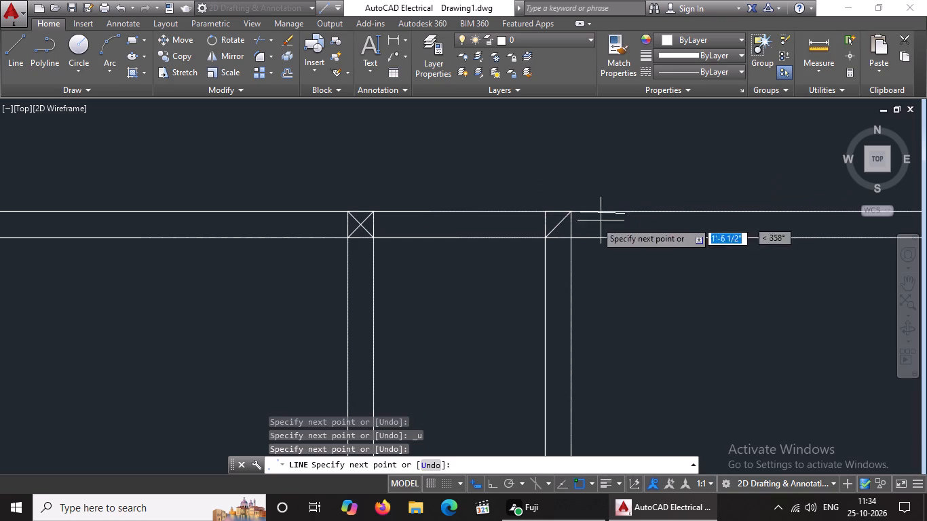
{"action": "key", "text": "Return"}
{"action": "key", "text": "l"}
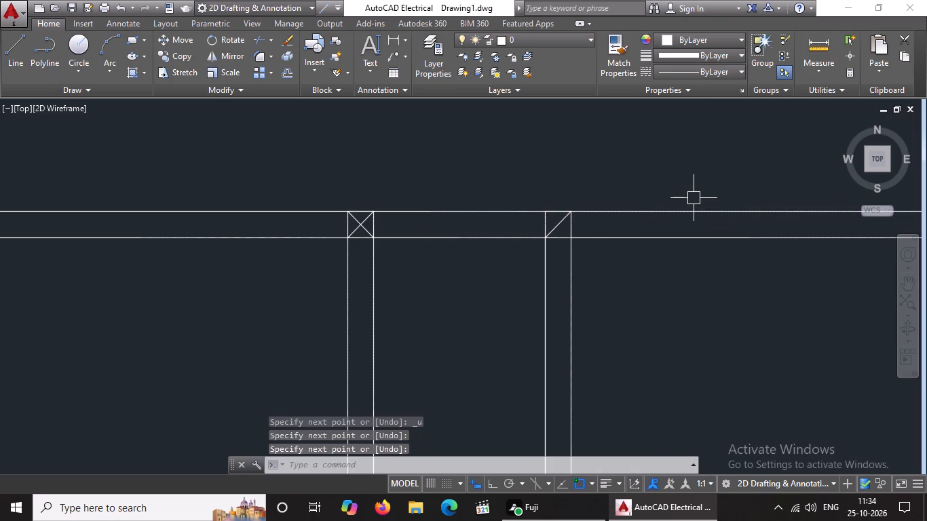
{"action": "key", "text": "Return"}
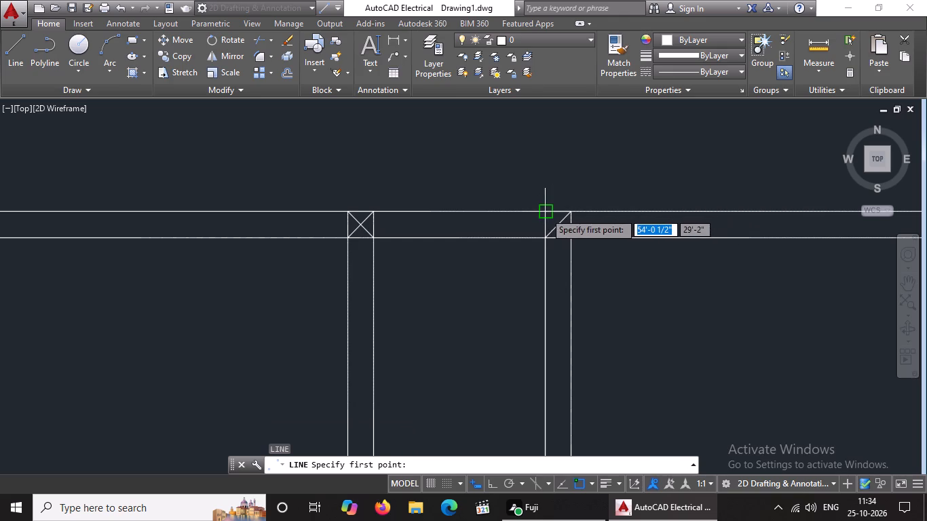
{"action": "left_click", "coordinate": [545, 212]}
{"action": "left_click", "coordinate": [571, 235]}
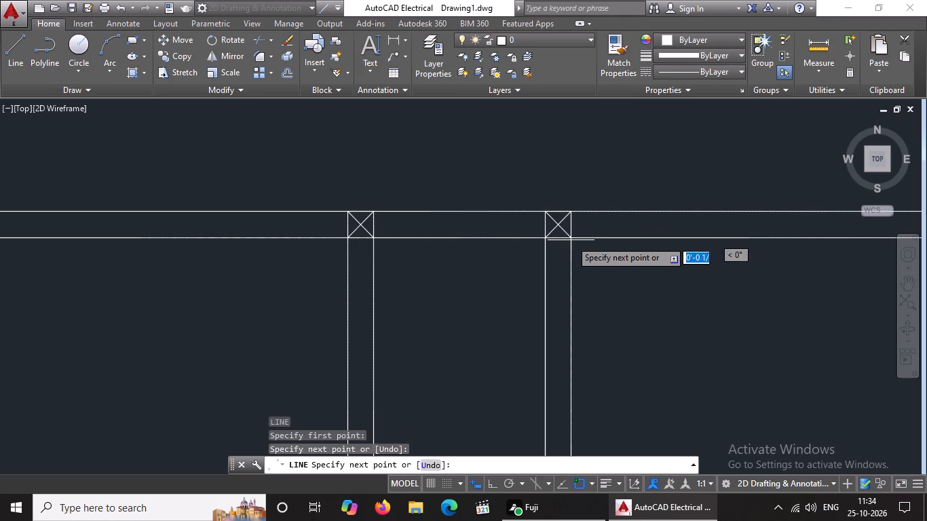
{"action": "key", "text": "Return"}
Draw two crossing diagonals in the column square at the plan copy's northeast outer corner.
{"action": "scroll", "coordinate": [588, 265], "scroll_direction": "down", "scroll_amount": 8}
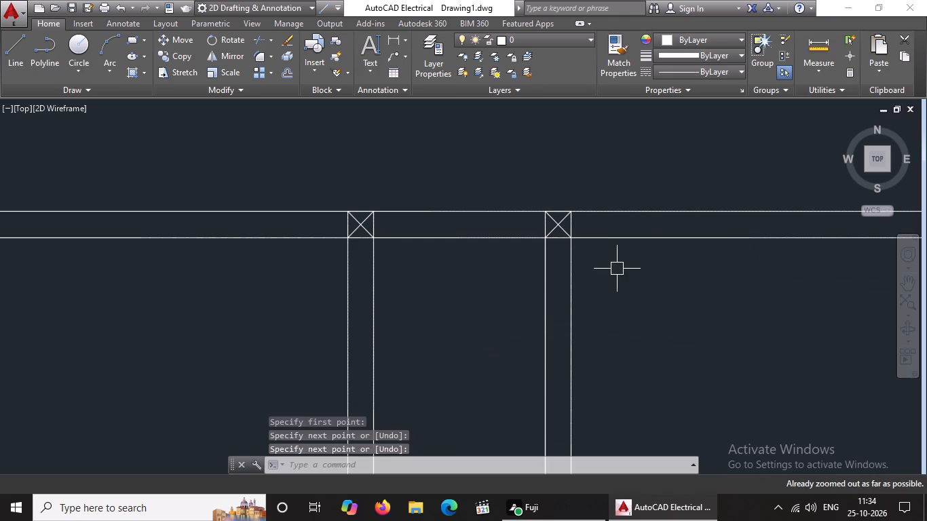
{"action": "middle_click_drag", "start_coordinate": [618, 269], "coordinate": [626, 307]}
{"action": "scroll", "coordinate": [628, 287], "scroll_direction": "down", "scroll_amount": 7}
{"action": "key", "text": "Escape"}
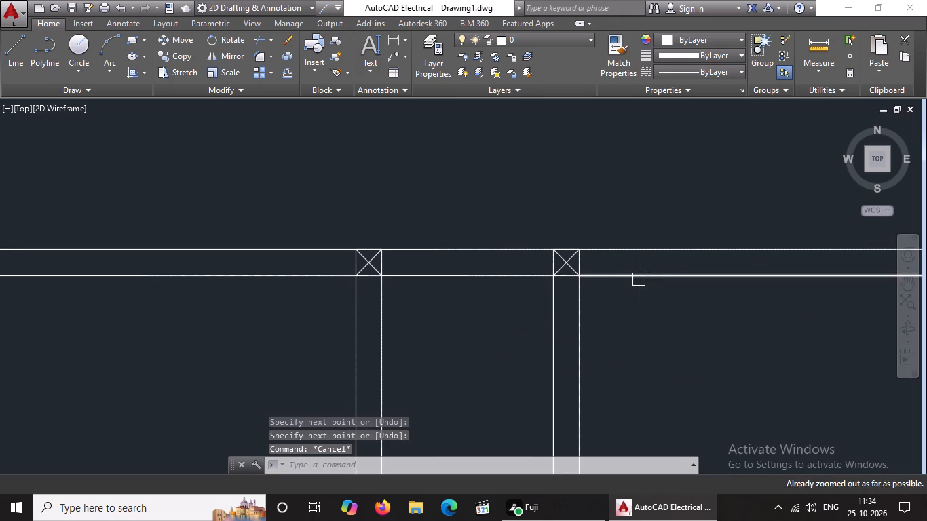
{"action": "scroll", "coordinate": [637, 278], "scroll_direction": "down", "scroll_amount": 5}
{"action": "middle_click_drag", "start_coordinate": [643, 276], "coordinate": [631, 307]}
{"action": "scroll", "coordinate": [630, 287], "scroll_direction": "down", "scroll_amount": 3}
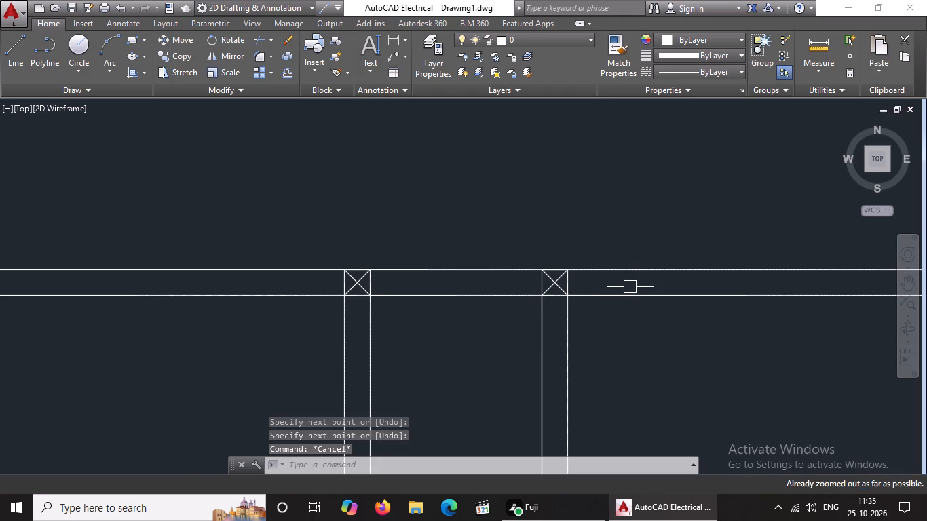
{"action": "scroll", "coordinate": [630, 287], "scroll_direction": "down", "scroll_amount": 6}
{"action": "key", "text": "Escape"}
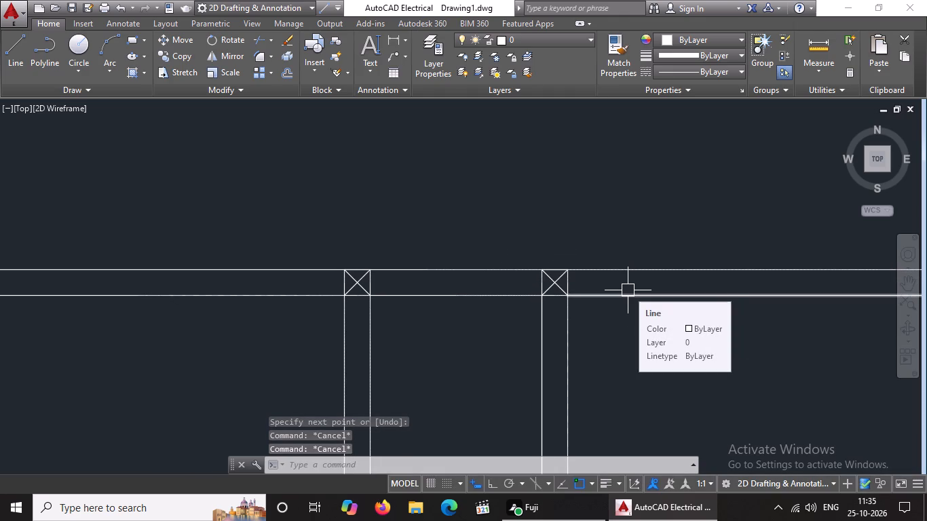
{"action": "type", "text": "Z A"}
{"action": "key", "text": "space"}
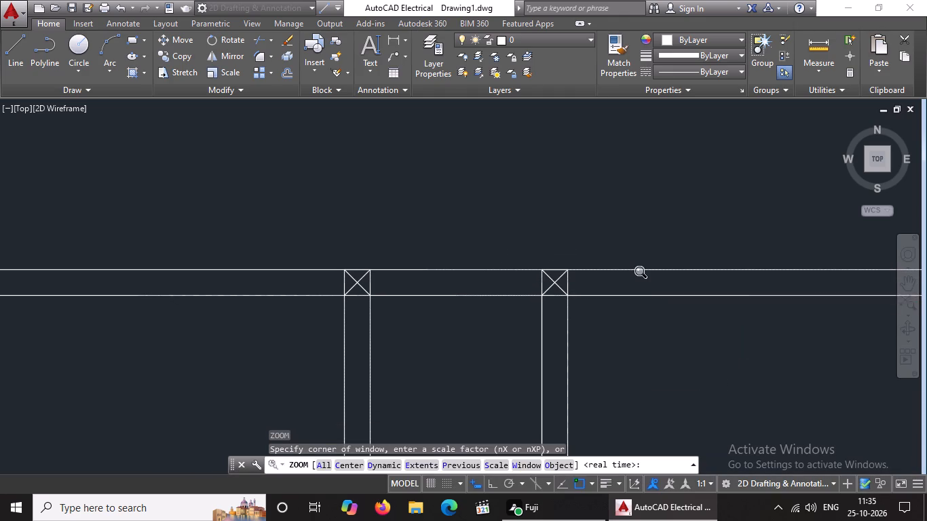
{"action": "middle_click_drag", "start_coordinate": [679, 244], "coordinate": [597, 339]}
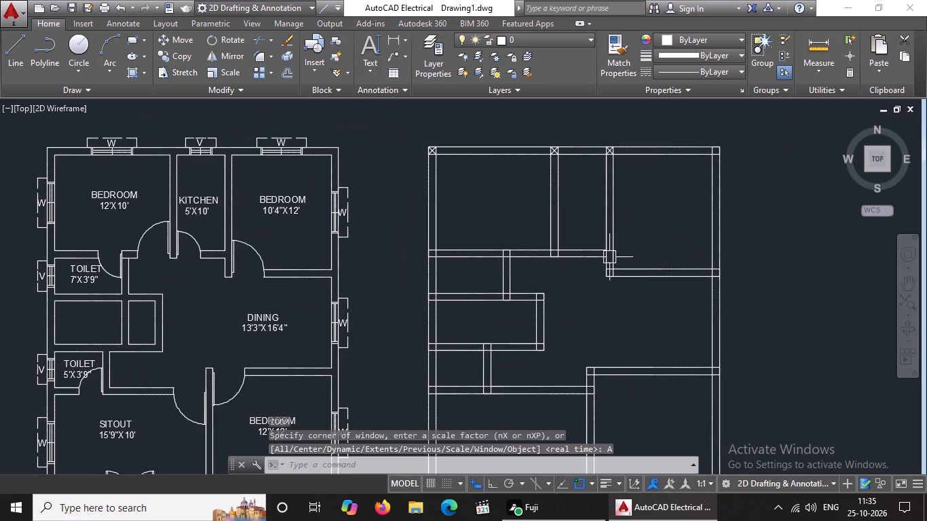
{"action": "left_click", "coordinate": [16, 60]}
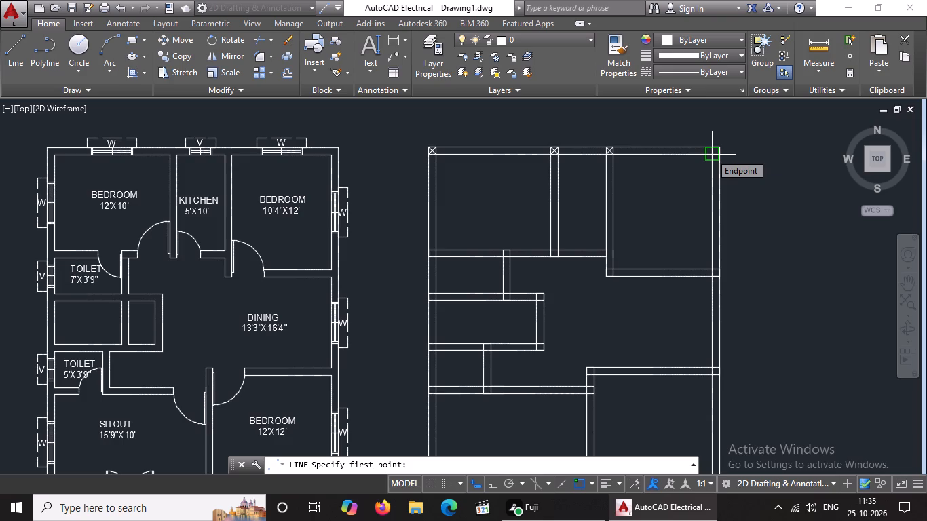
{"action": "left_click", "coordinate": [711, 153]}
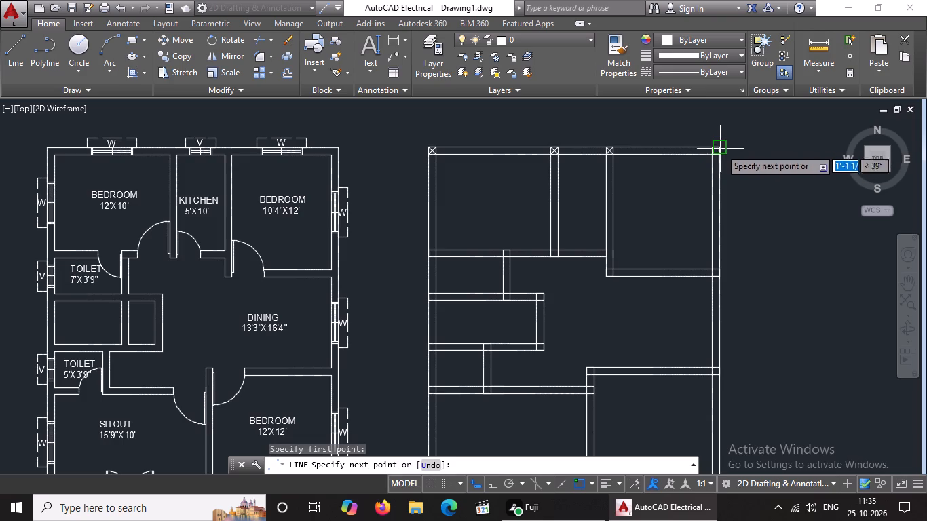
{"action": "left_click", "coordinate": [719, 151]}
{"action": "scroll", "coordinate": [723, 147], "scroll_direction": "up", "scroll_amount": 2}
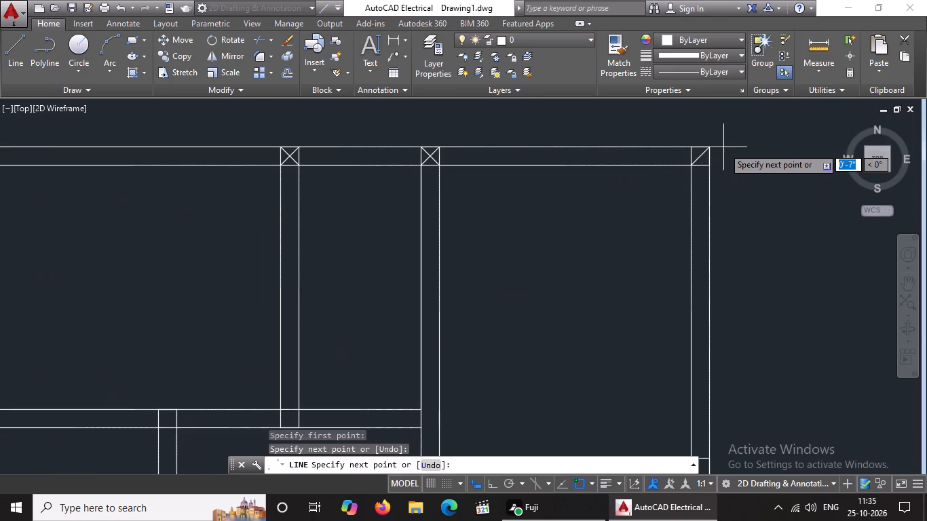
{"action": "key", "text": "Return"}
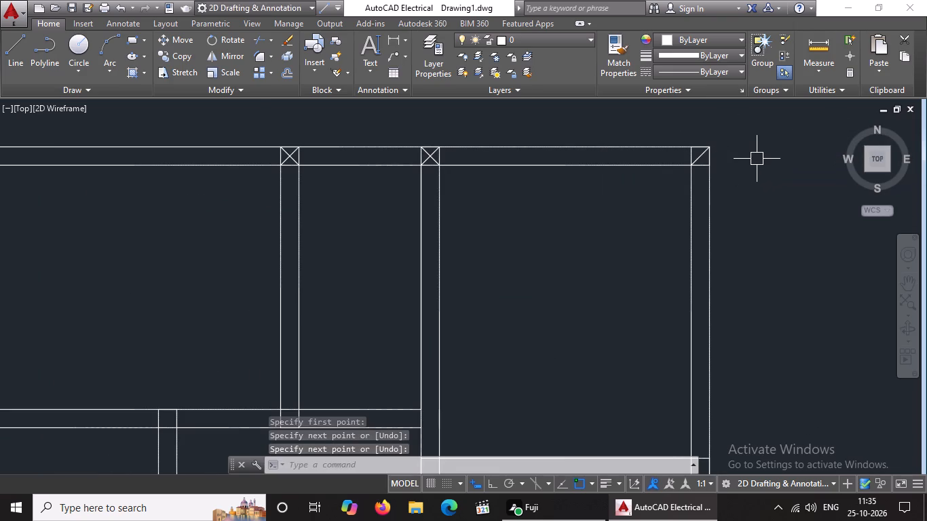
{"action": "type", "text": "LK"}
{"action": "key", "text": "Escape"}
{"action": "key", "text": "l"}
{"action": "key", "text": "Return"}
{"action": "left_click", "coordinate": [689, 149]}
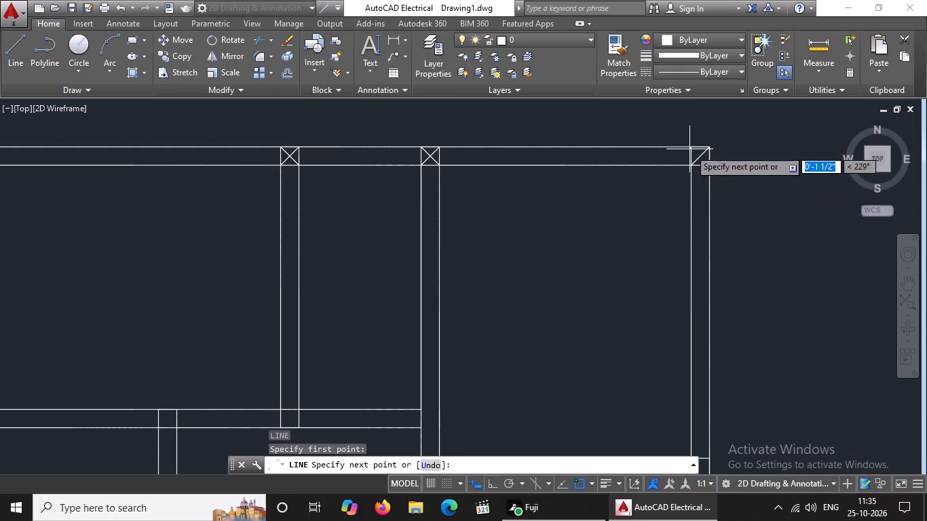
{"action": "left_click_drag", "start_coordinate": [706, 165], "coordinate": [692, 175]}
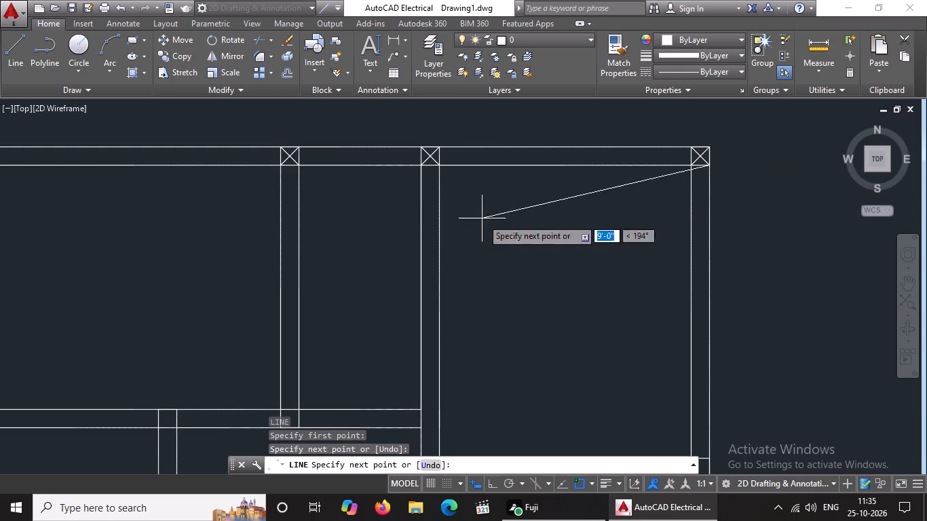
{"action": "key", "text": "Return"}
{"action": "scroll", "coordinate": [604, 210], "scroll_direction": "down", "scroll_amount": 2}
{"action": "middle_click_drag", "start_coordinate": [578, 214], "coordinate": [645, 247]}
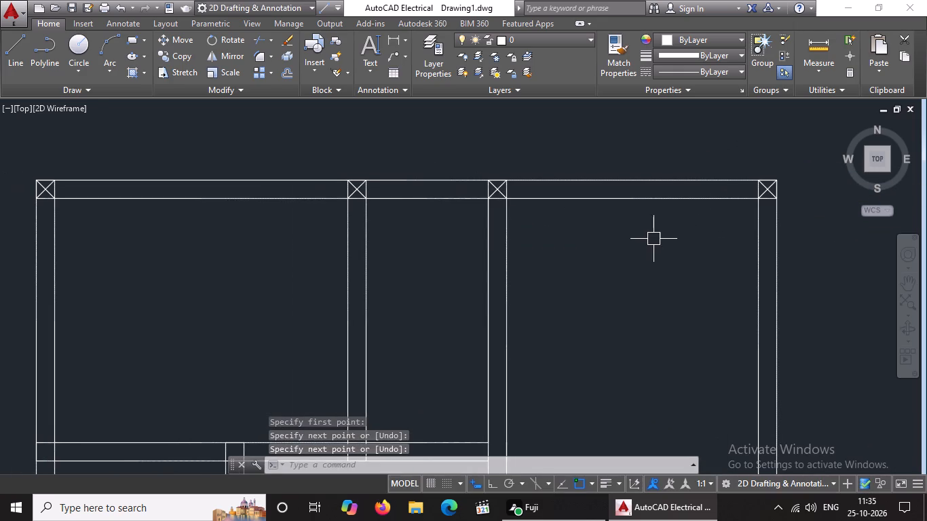
Extend both lines of the northeast room's south wall west to align with the east face of the northwest room's east wall.
{"action": "scroll", "coordinate": [669, 236], "scroll_direction": "down", "scroll_amount": 2}
{"action": "middle_click_drag", "start_coordinate": [624, 284], "coordinate": [657, 201]}
{"action": "scroll", "coordinate": [626, 278], "scroll_direction": "up", "scroll_amount": 1}
{"action": "scroll", "coordinate": [655, 202], "scroll_direction": "down", "scroll_amount": 4}
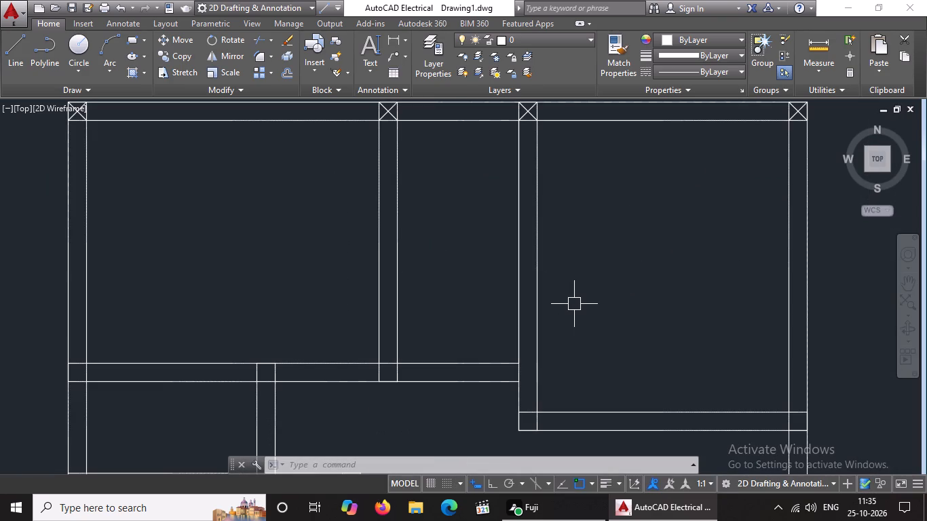
{"action": "middle_click_drag", "start_coordinate": [601, 287], "coordinate": [600, 305]}
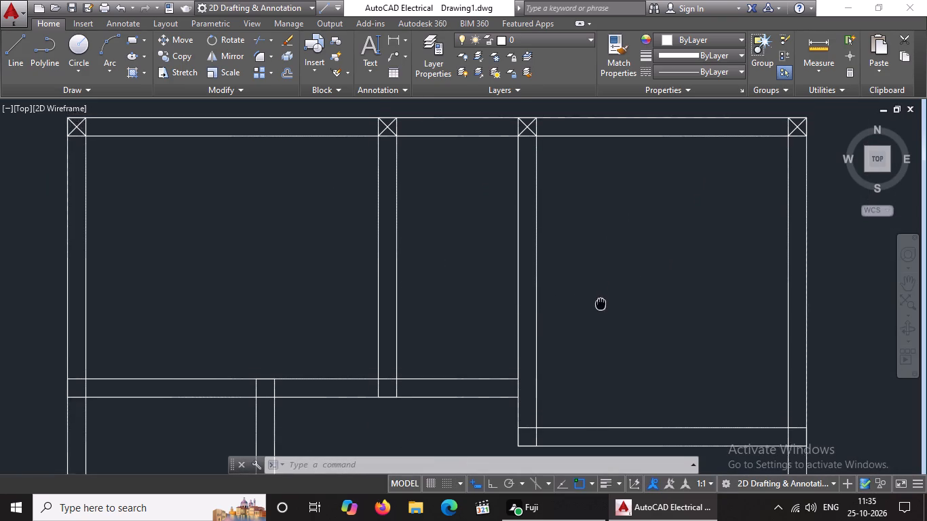
{"action": "middle_click_drag", "start_coordinate": [600, 305], "coordinate": [607, 263]}
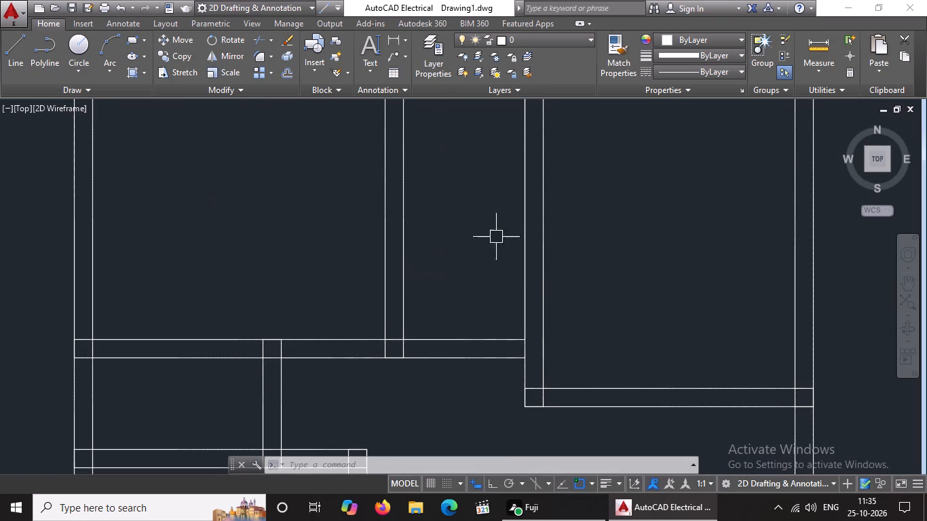
{"action": "middle_click_drag", "start_coordinate": [492, 240], "coordinate": [487, 271]}
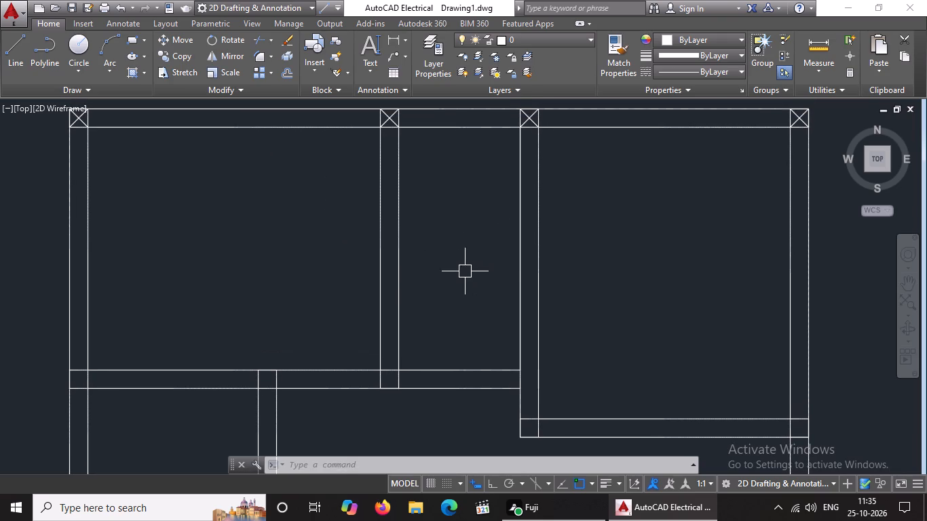
{"action": "middle_click_drag", "start_coordinate": [448, 294], "coordinate": [485, 177]}
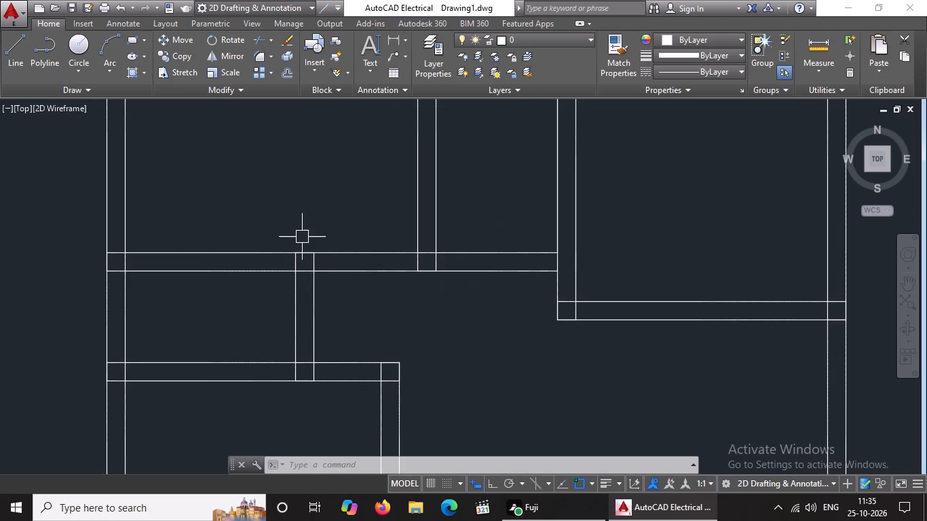
{"action": "type", "text": "EX"}
{"action": "key", "text": "space"}
{"action": "key", "text": "space"}
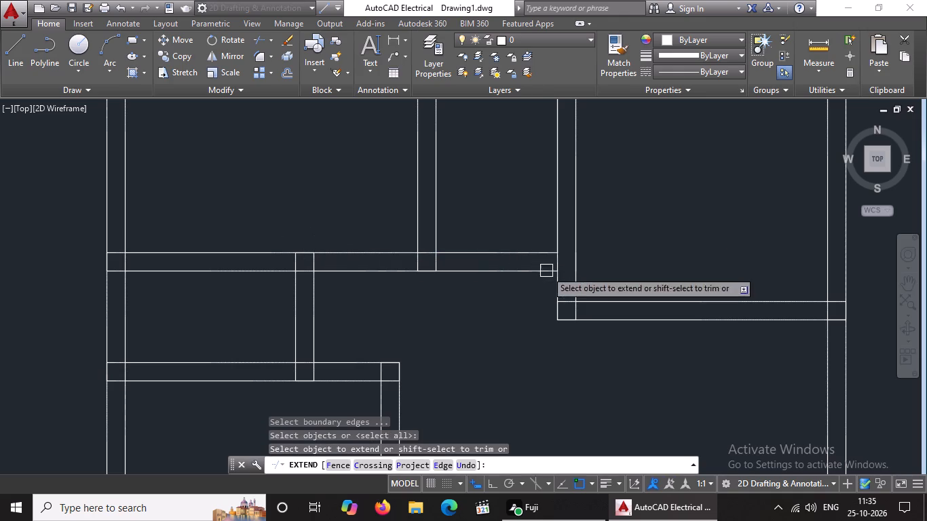
{"action": "left_click", "coordinate": [601, 296]}
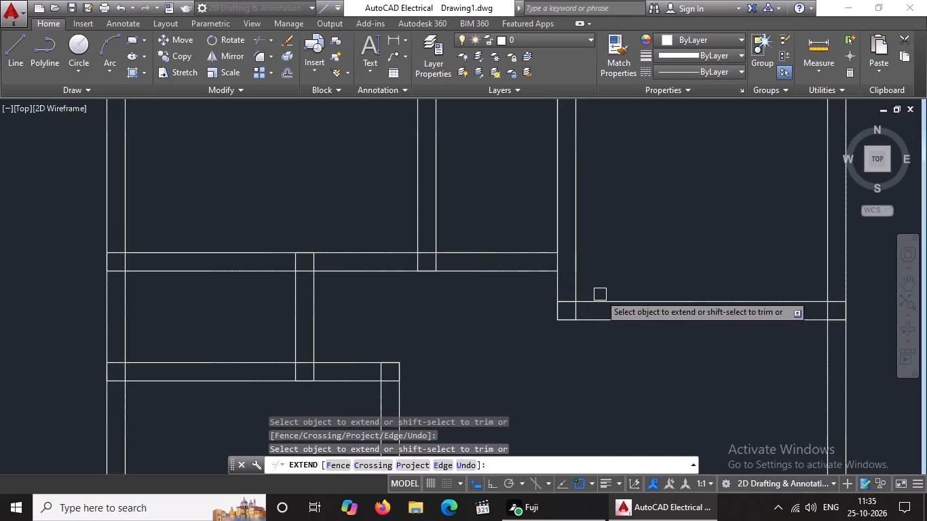
{"action": "left_click", "coordinate": [593, 299]}
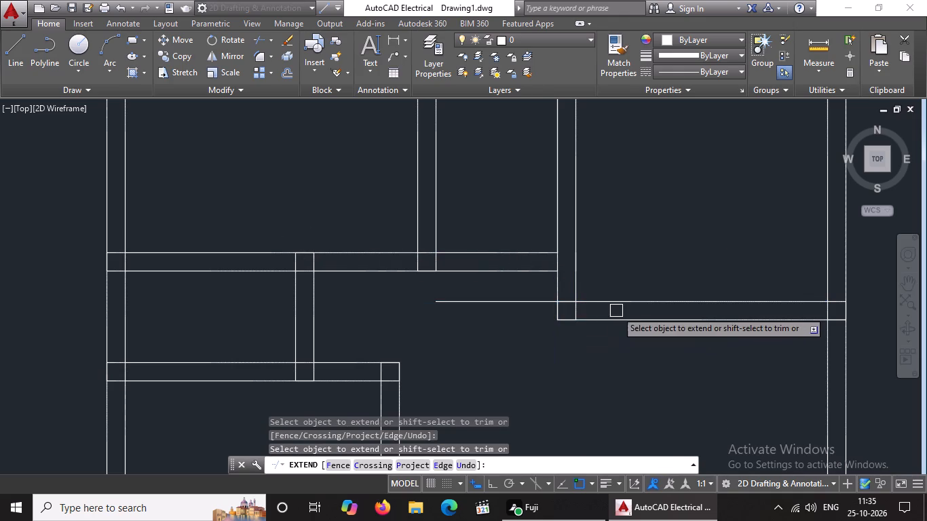
{"action": "left_click_drag", "start_coordinate": [616, 311], "coordinate": [611, 317]}
{"action": "left_click", "coordinate": [606, 324]}
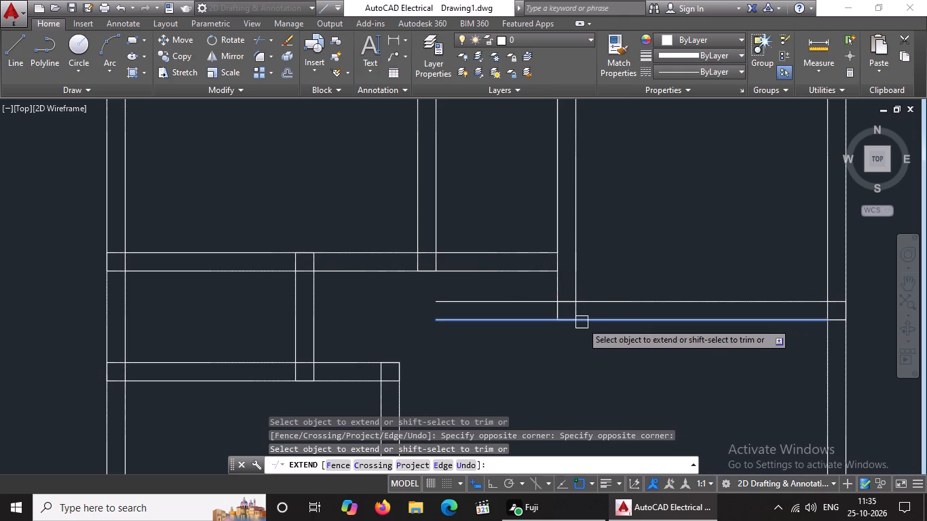
{"action": "left_click", "coordinate": [582, 322]}
{"action": "key", "text": "Escape"}
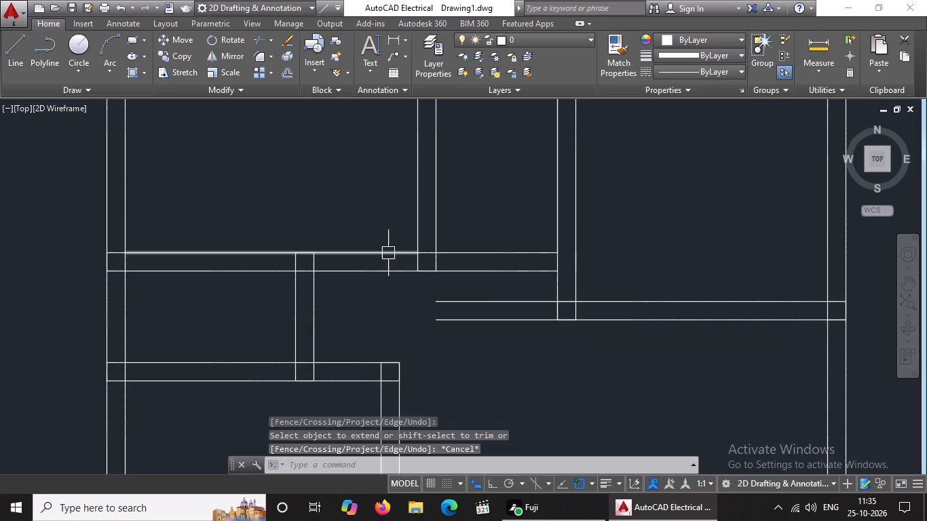
Extend both lines of the northwest room's east wall south to the south face of the extended northeast room wall.
{"action": "type", "text": "EX"}
{"action": "key", "text": "space"}
{"action": "key", "text": "space"}
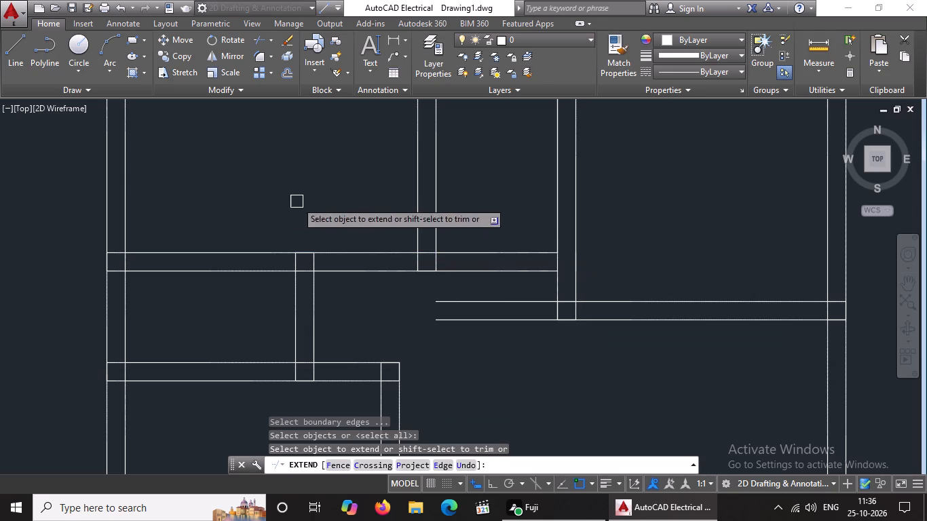
{"action": "left_click", "coordinate": [415, 227]}
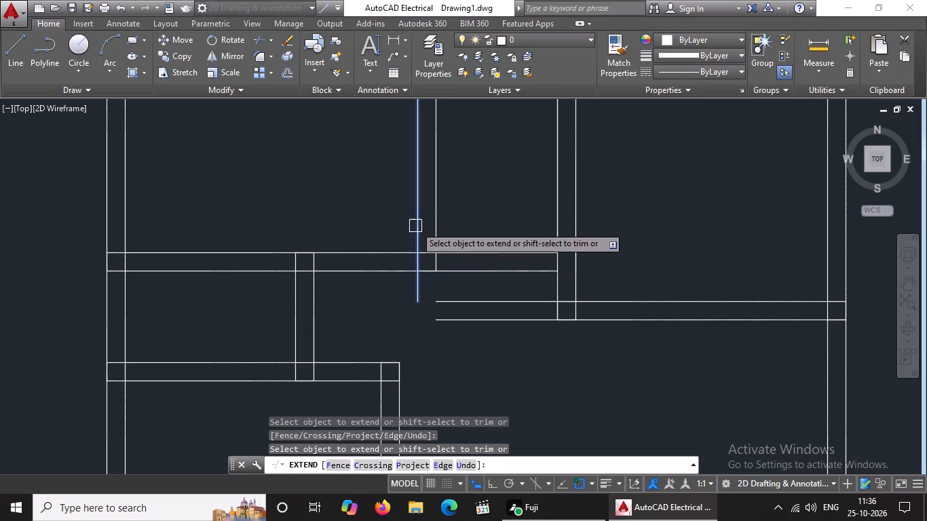
{"action": "left_click", "coordinate": [415, 223]}
{"action": "left_click", "coordinate": [413, 288]}
{"action": "left_click", "coordinate": [434, 234]}
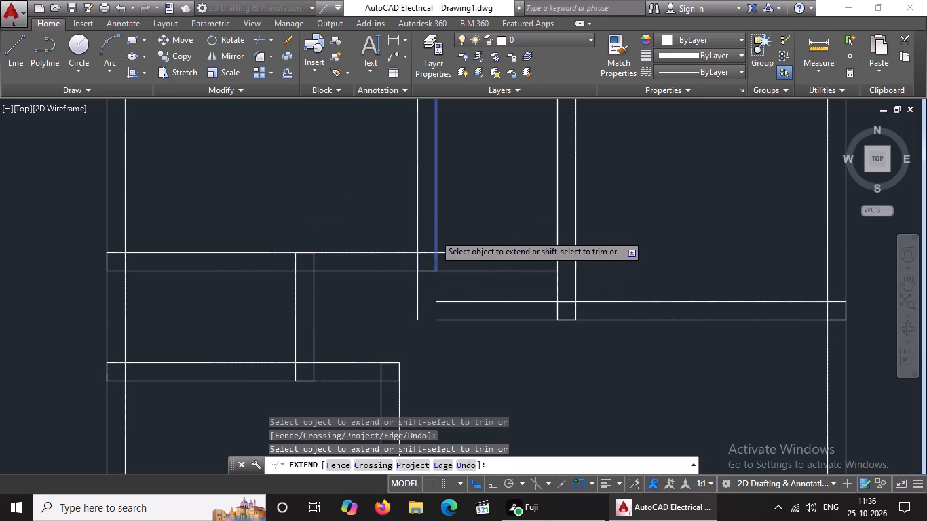
{"action": "left_click", "coordinate": [436, 225]}
{"action": "left_click", "coordinate": [438, 284]}
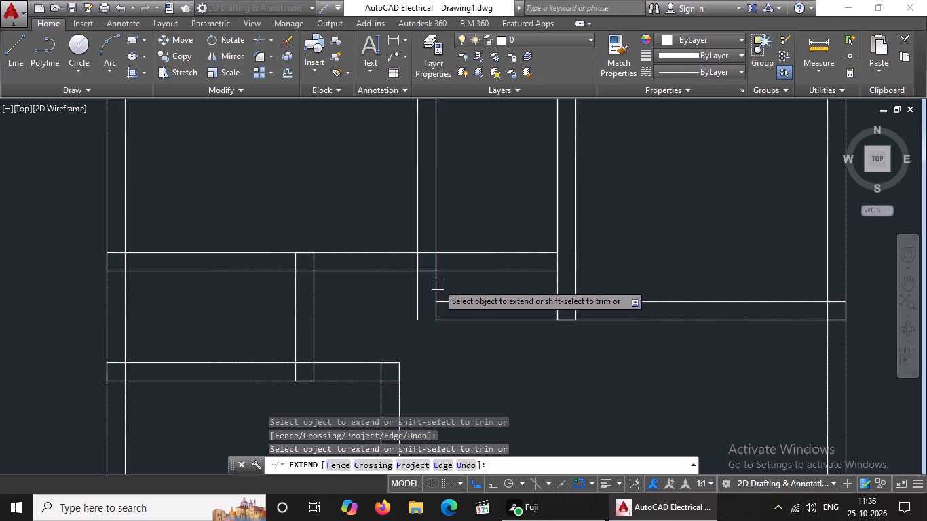
{"action": "key", "text": "Escape"}
{"action": "key", "text": "Escape"}
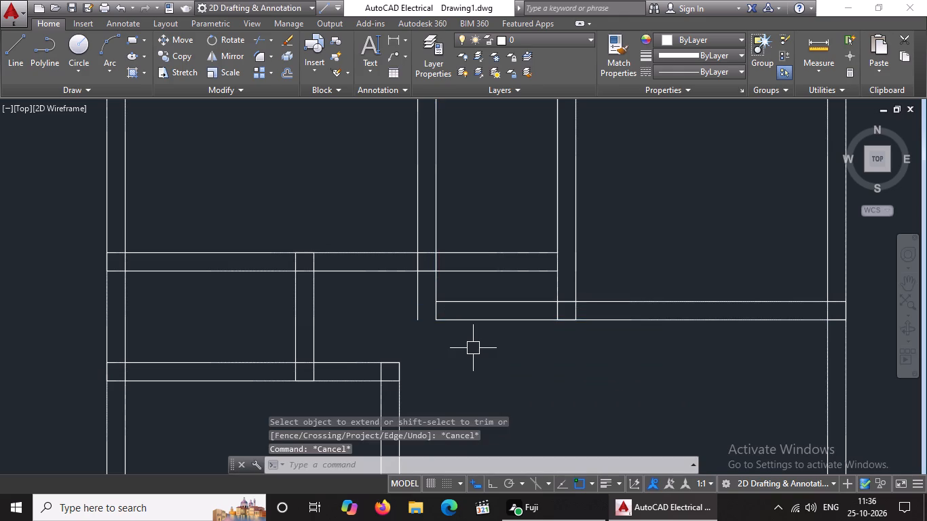
Extend both lines of the lengthened south wall west across the northwest room's east wall to its west face.
{"action": "type", "text": "EX"}
{"action": "key", "text": "space"}
{"action": "key", "text": "space"}
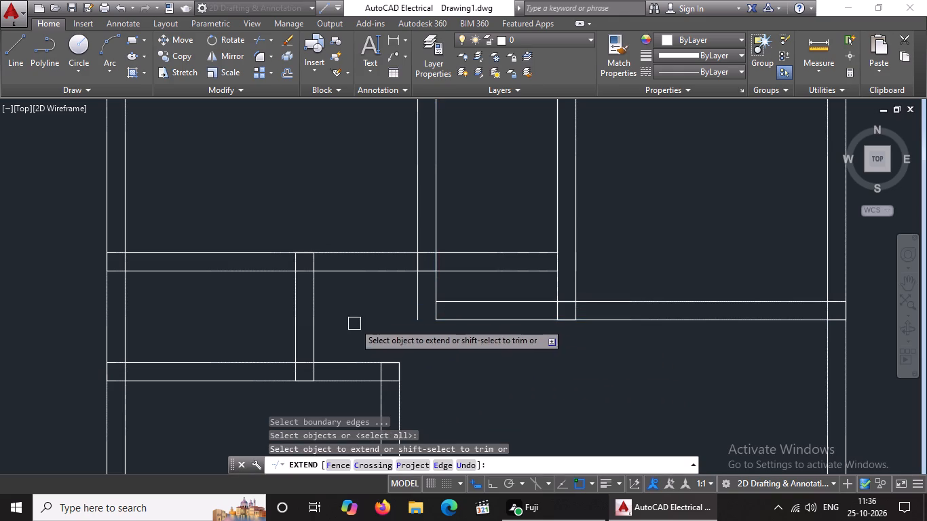
{"action": "left_click", "coordinate": [459, 319]}
{"action": "left_click", "coordinate": [454, 301]}
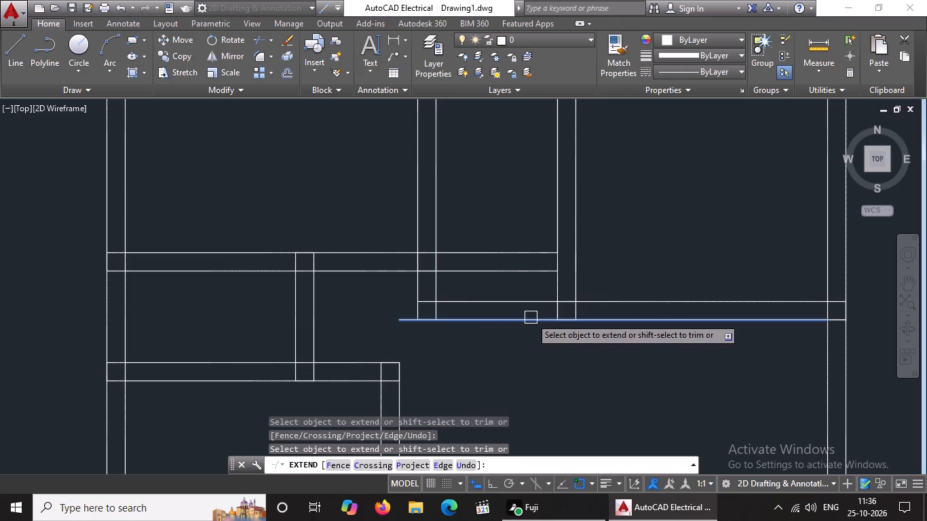
{"action": "scroll", "coordinate": [536, 318], "scroll_direction": "down", "scroll_amount": 3}
{"action": "key", "text": "Escape"}
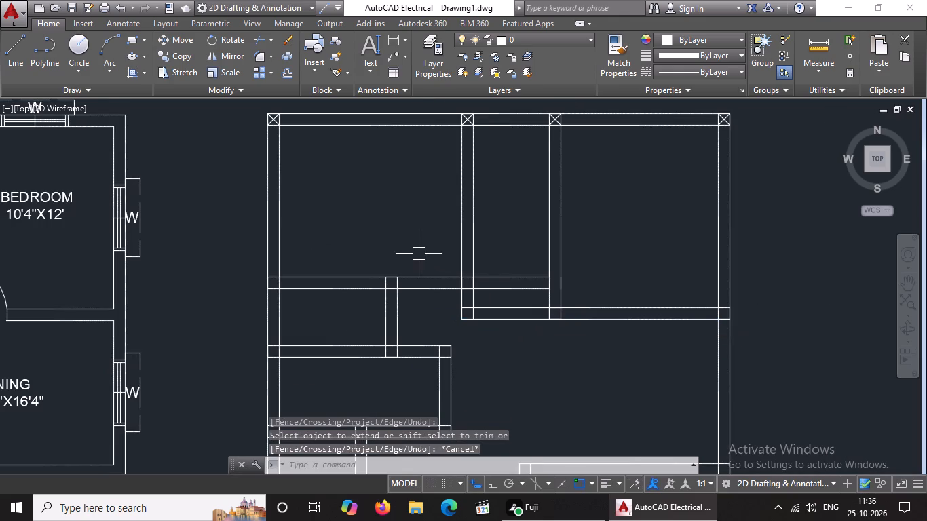
Erase the old cross-wall lines between the northwest room's east wall and the northeast room's west wall, including the short pieces at their junctions.
{"action": "left_click_drag", "start_coordinate": [420, 254], "coordinate": [449, 268]}
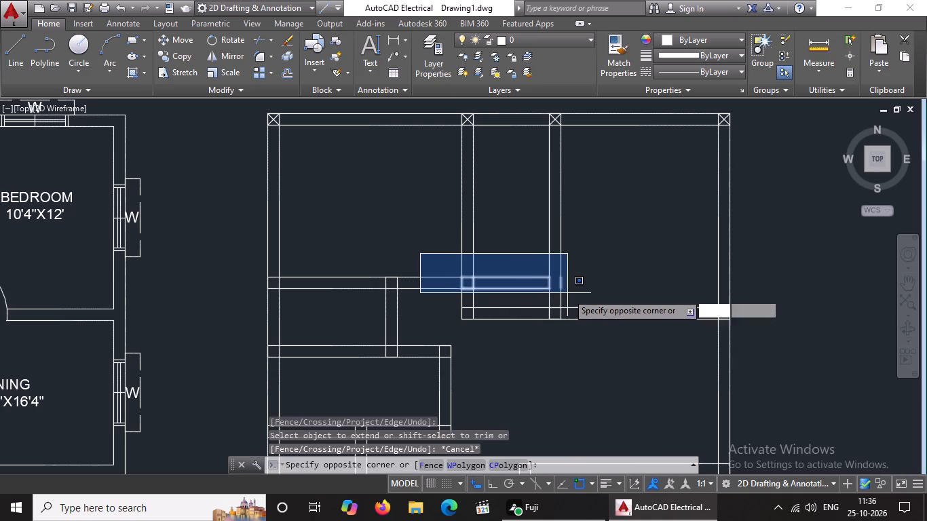
{"action": "left_click", "coordinate": [567, 293]}
{"action": "key", "text": "Delete"}
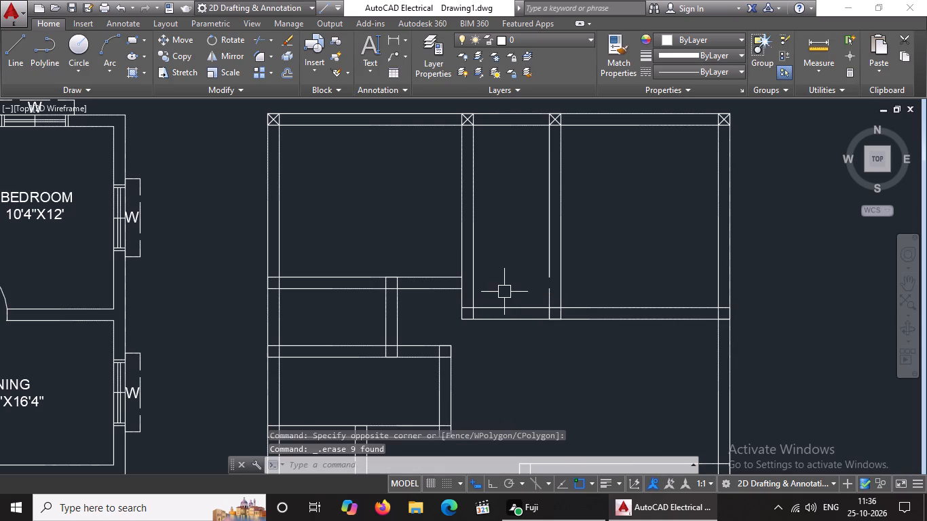
Extend the west face line of the northeast room's west wall south to close the gap above the south wall.
{"action": "middle_click_drag", "start_coordinate": [499, 290], "coordinate": [499, 239]}
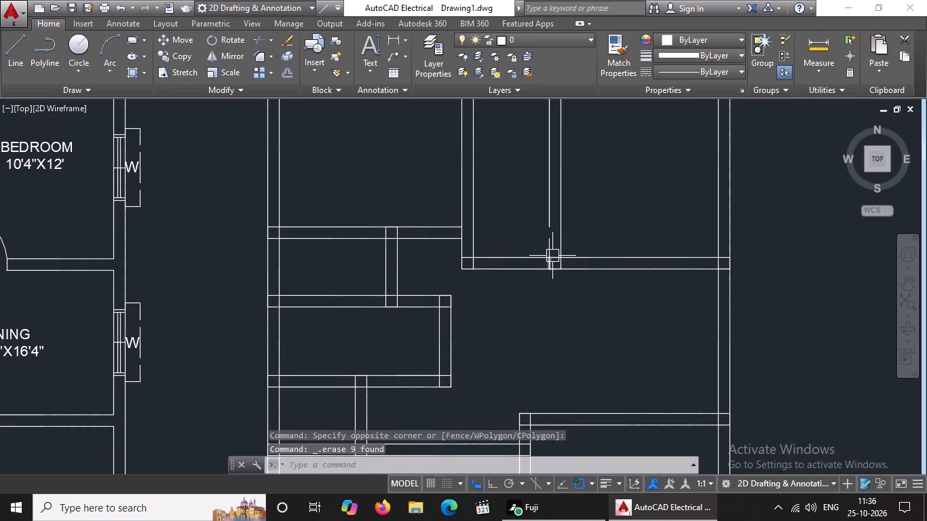
{"action": "type", "text": "EX"}
{"action": "key", "text": "space"}
{"action": "key", "text": "space"}
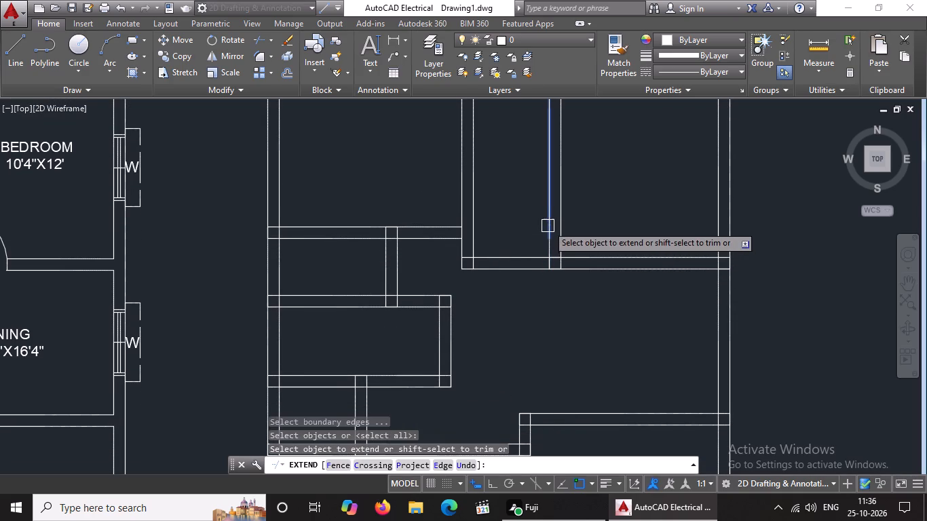
{"action": "left_click", "coordinate": [552, 239]}
Examine the plan copy's wall layout from the north rooms down to the south outer wall and back.
{"action": "scroll", "coordinate": [590, 252], "scroll_direction": "down", "scroll_amount": 3}
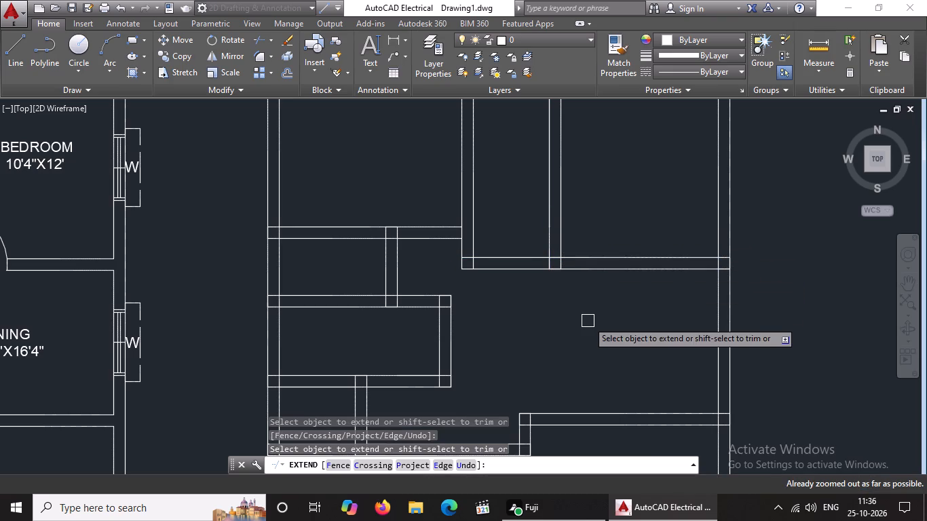
{"action": "middle_click_drag", "start_coordinate": [594, 261], "coordinate": [599, 243]}
{"action": "middle_click_drag", "start_coordinate": [601, 306], "coordinate": [599, 219]}
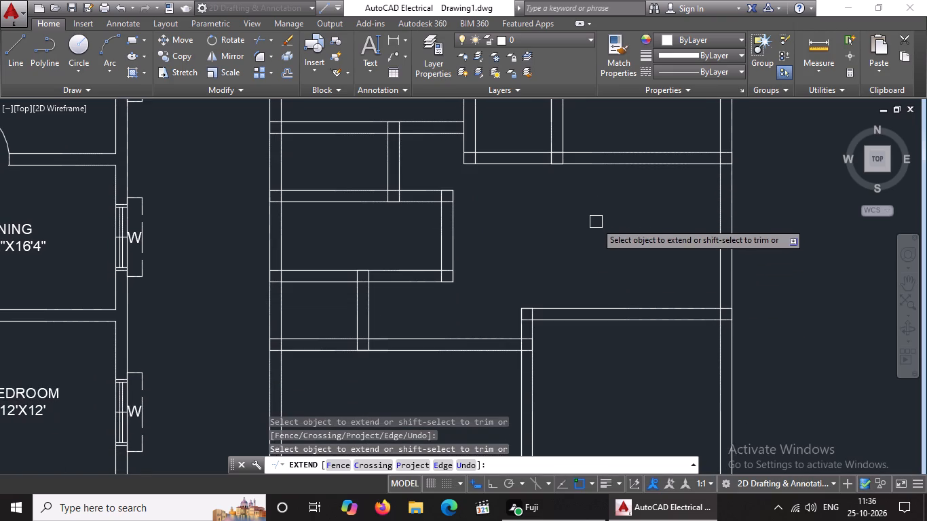
{"action": "middle_click_drag", "start_coordinate": [590, 233], "coordinate": [590, 192]}
{"action": "middle_click_drag", "start_coordinate": [575, 225], "coordinate": [584, 176]}
{"action": "middle_click_drag", "start_coordinate": [589, 258], "coordinate": [590, 231]}
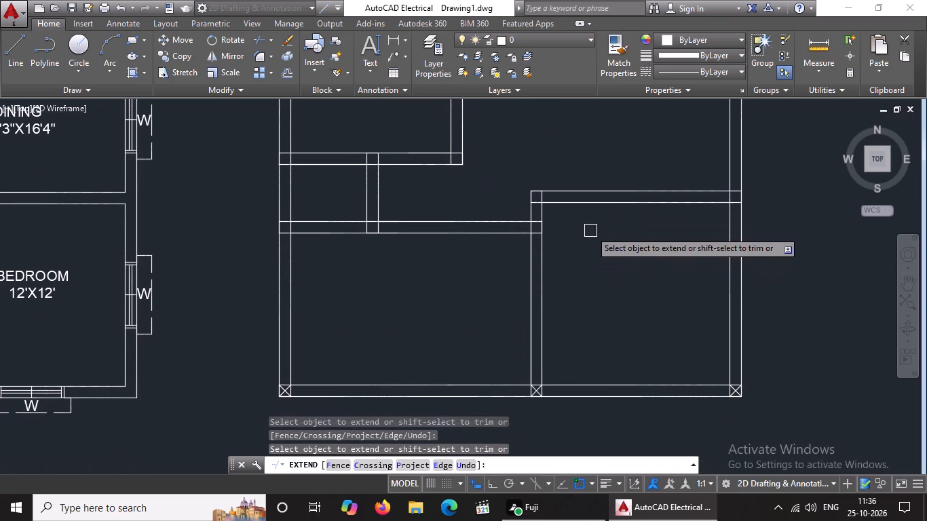
{"action": "middle_click_drag", "start_coordinate": [590, 231], "coordinate": [588, 391]}
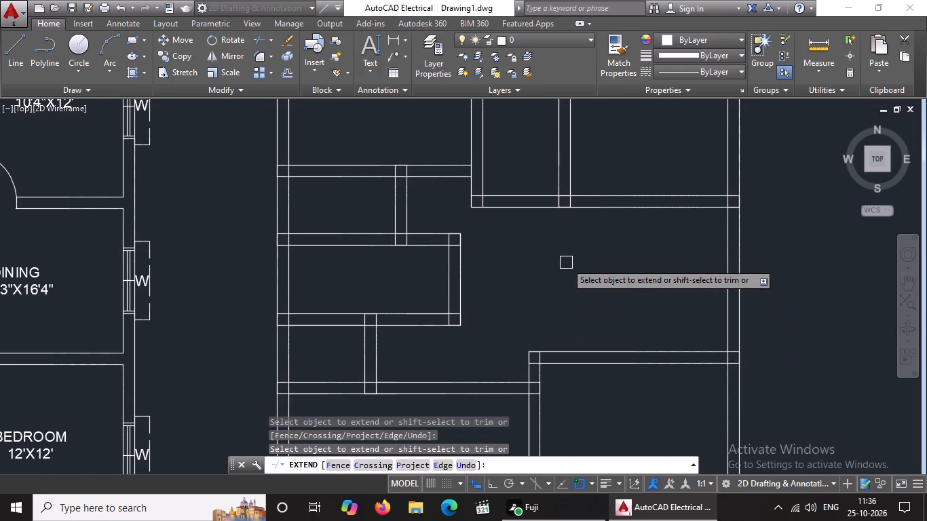
{"action": "middle_click_drag", "start_coordinate": [555, 353], "coordinate": [548, 385]}
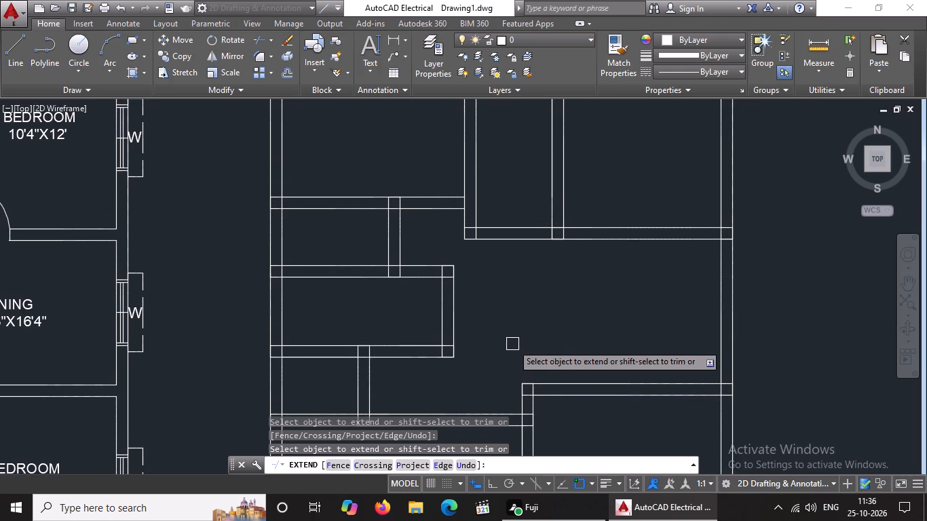
{"action": "middle_click_drag", "start_coordinate": [501, 326], "coordinate": [485, 407]}
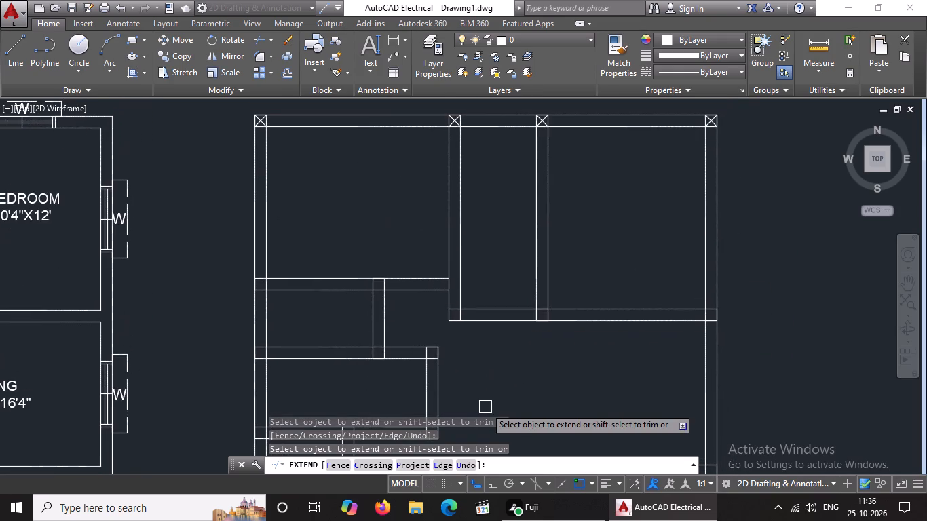
{"action": "scroll", "coordinate": [480, 364], "scroll_direction": "down", "scroll_amount": 3}
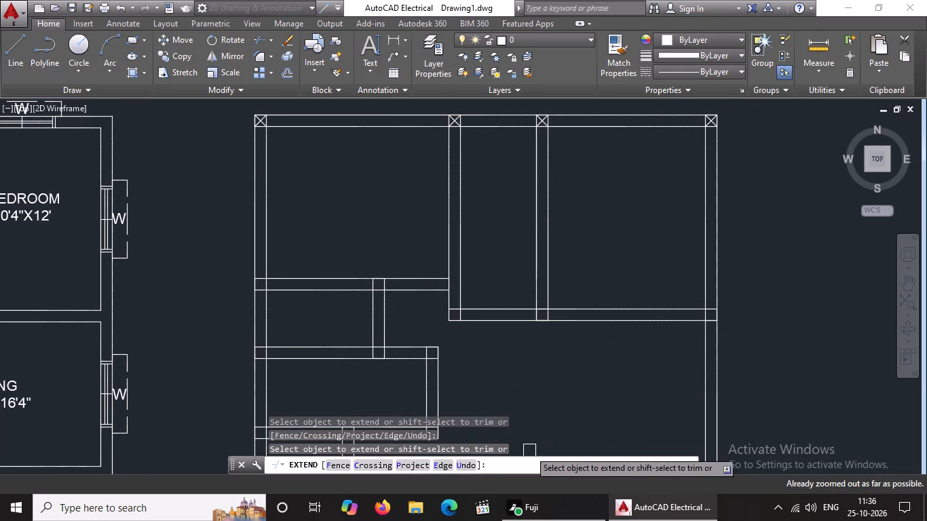
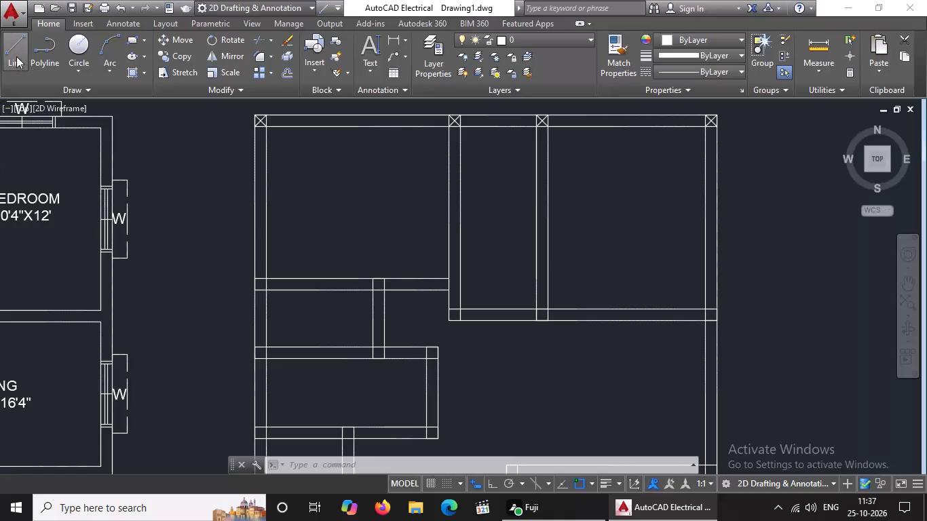
Draw two crossing diagonal lines across the junction of the outer west wall and the wall below the top-left room.
{"action": "left_click", "coordinate": [16, 56]}
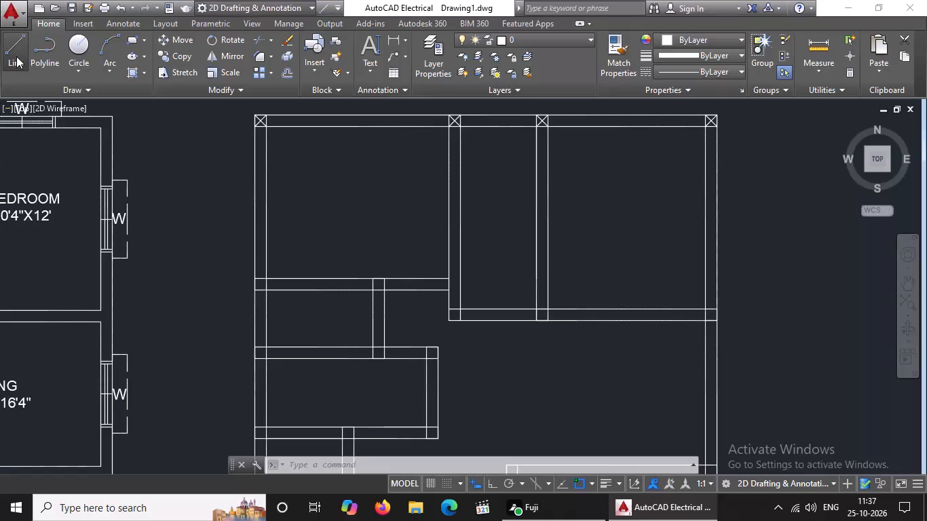
{"action": "left_click", "coordinate": [255, 292]}
{"action": "left_click_drag", "start_coordinate": [266, 276], "coordinate": [300, 260]}
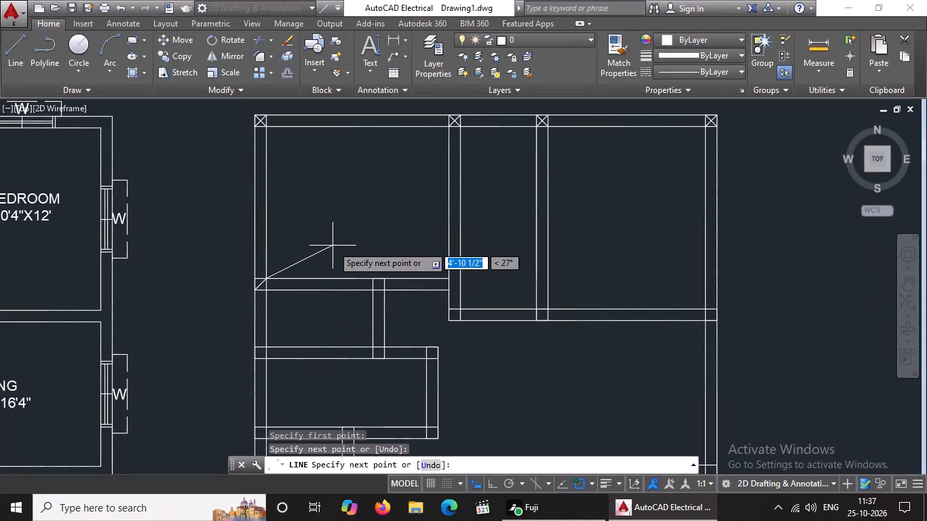
{"action": "key", "text": "Return"}
{"action": "key", "text": "l"}
{"action": "key", "text": "Return"}
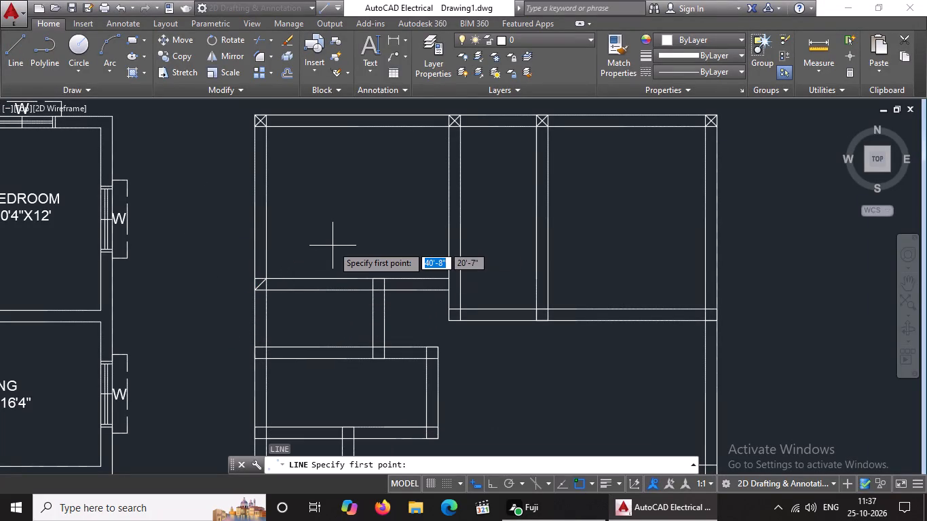
{"action": "left_click", "coordinate": [254, 280]}
{"action": "scroll", "coordinate": [266, 288], "scroll_direction": "up", "scroll_amount": 2}
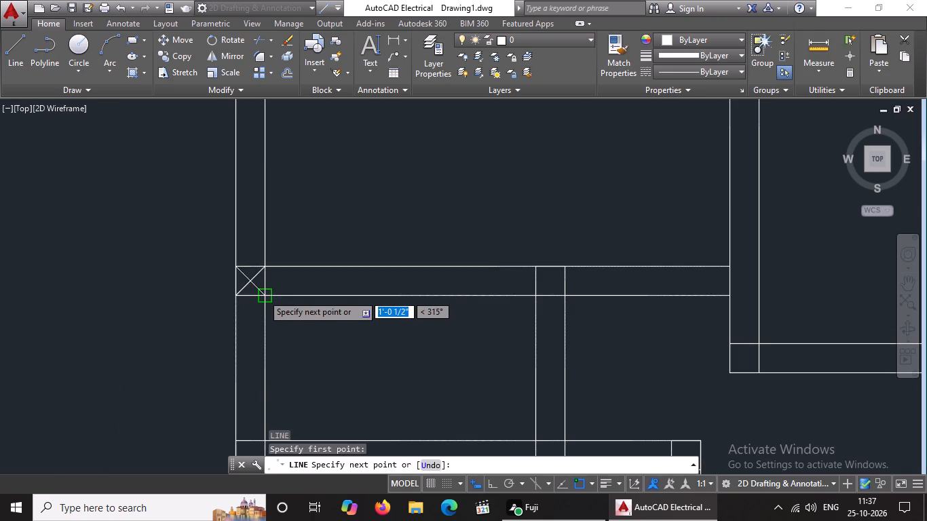
{"action": "left_click_drag", "start_coordinate": [263, 294], "coordinate": [267, 314]}
{"action": "key", "text": "Return"}
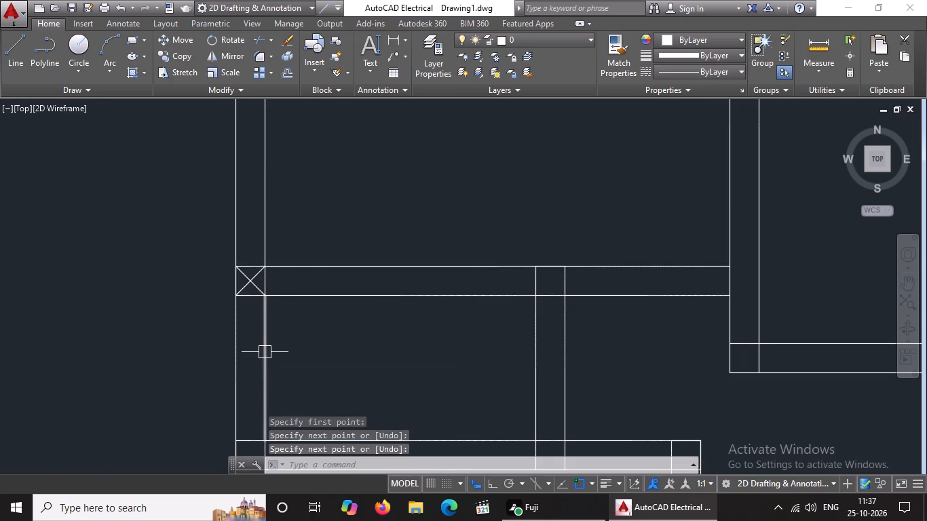
Draw two crossing diagonal lines across the junction where the short vertical wall meets the wall below the top-left room.
{"action": "key", "text": "l"}
{"action": "key", "text": "Return"}
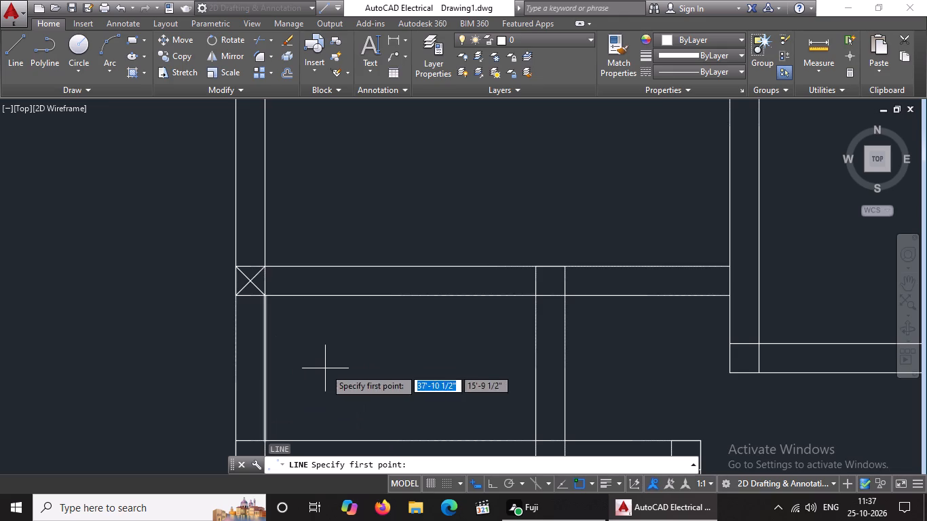
{"action": "scroll", "coordinate": [498, 315], "scroll_direction": "down", "scroll_amount": 2}
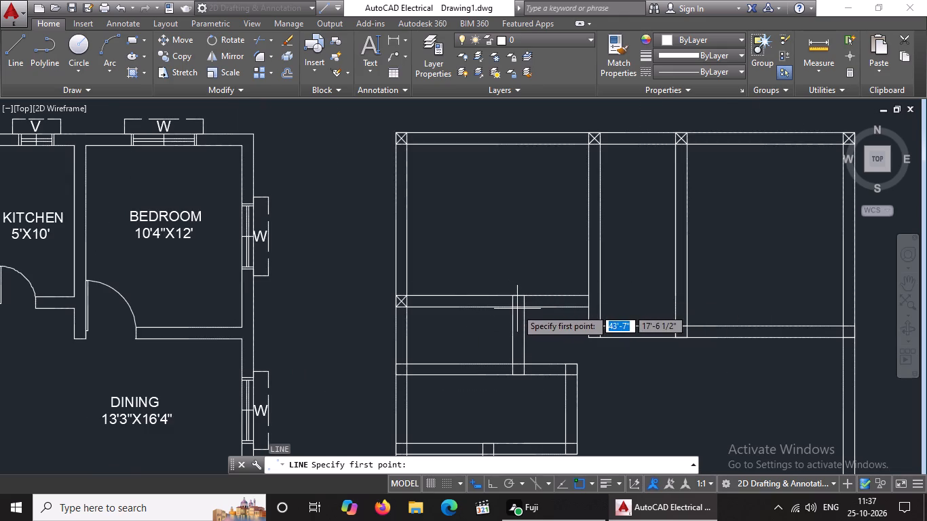
{"action": "left_click_drag", "start_coordinate": [512, 308], "coordinate": [518, 306]}
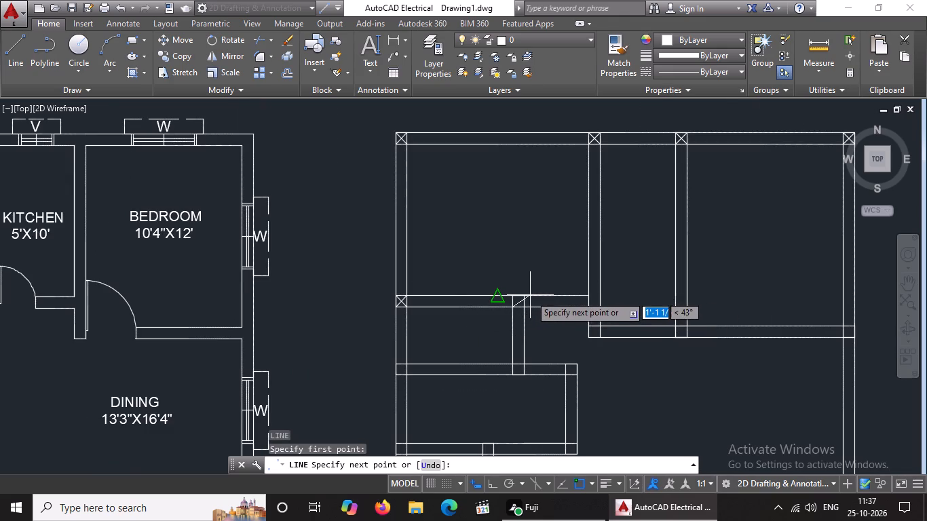
{"action": "left_click_drag", "start_coordinate": [523, 298], "coordinate": [529, 290]}
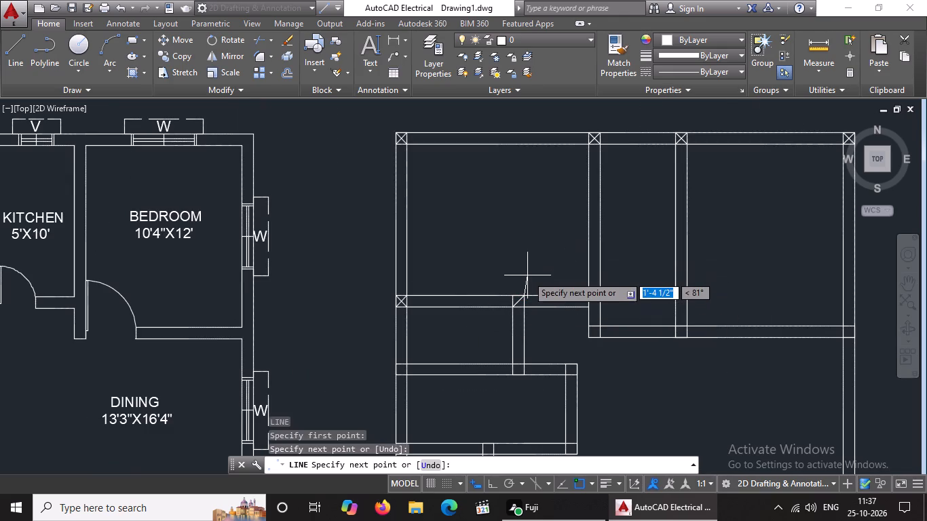
{"action": "key", "text": "Return"}
{"action": "key", "text": "l"}
{"action": "key", "text": "Return"}
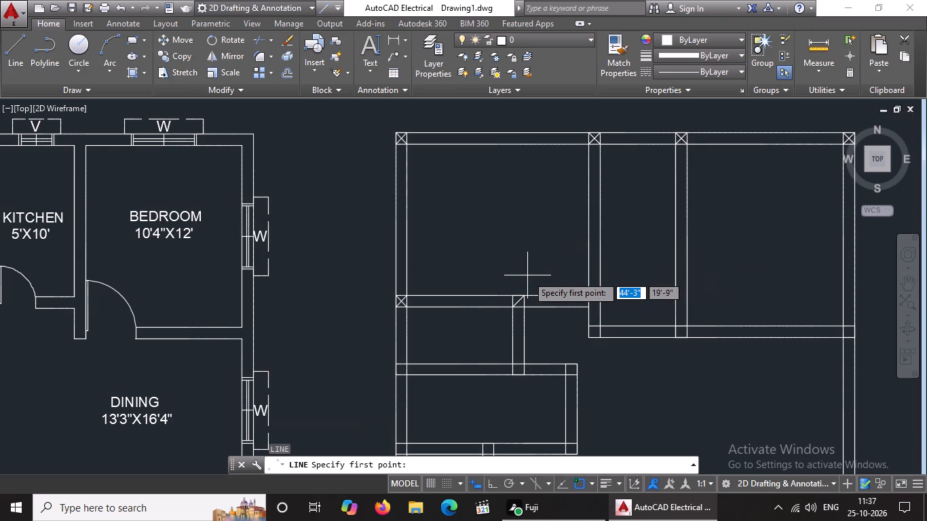
{"action": "scroll", "coordinate": [527, 310], "scroll_direction": "up", "scroll_amount": 2}
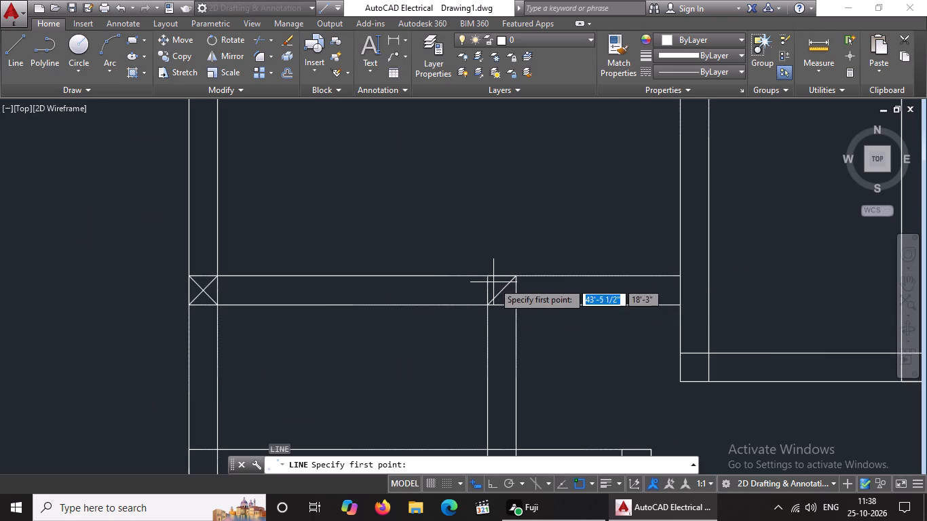
{"action": "left_click", "coordinate": [491, 275]}
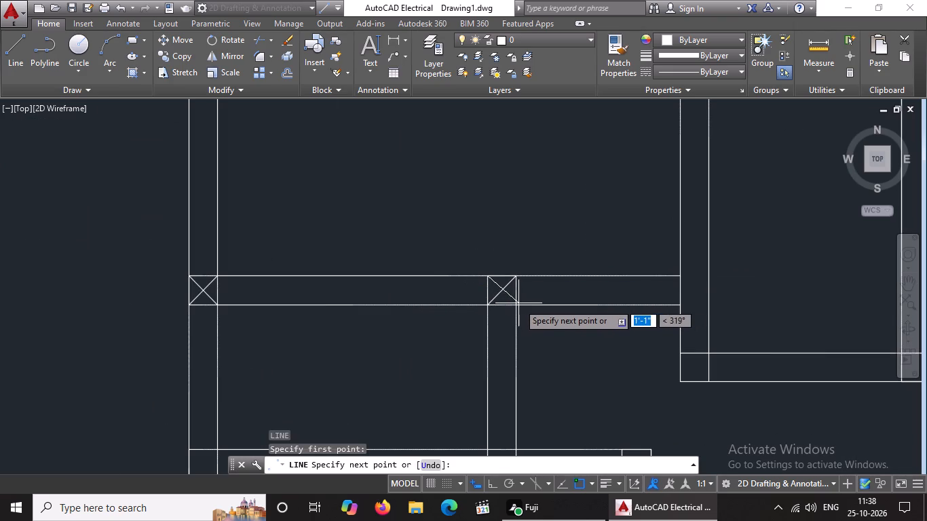
{"action": "left_click", "coordinate": [516, 306]}
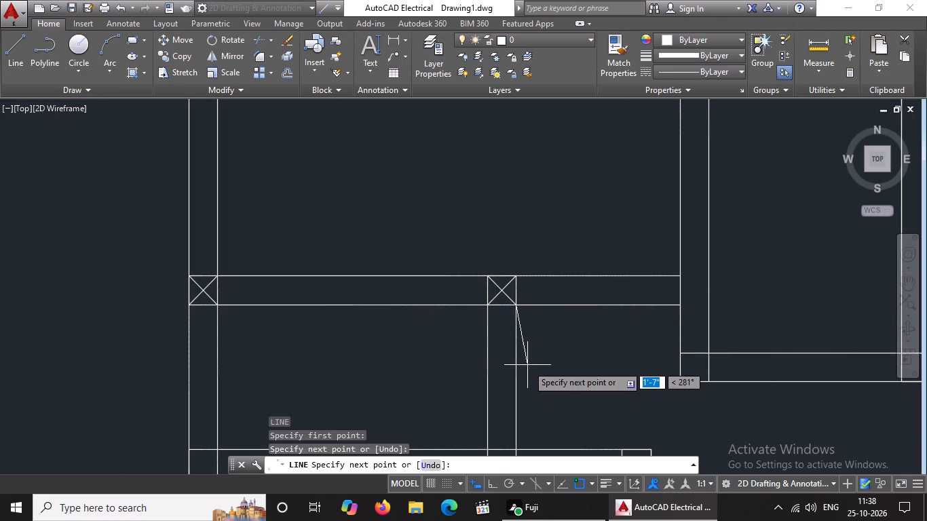
{"action": "key", "text": "Return"}
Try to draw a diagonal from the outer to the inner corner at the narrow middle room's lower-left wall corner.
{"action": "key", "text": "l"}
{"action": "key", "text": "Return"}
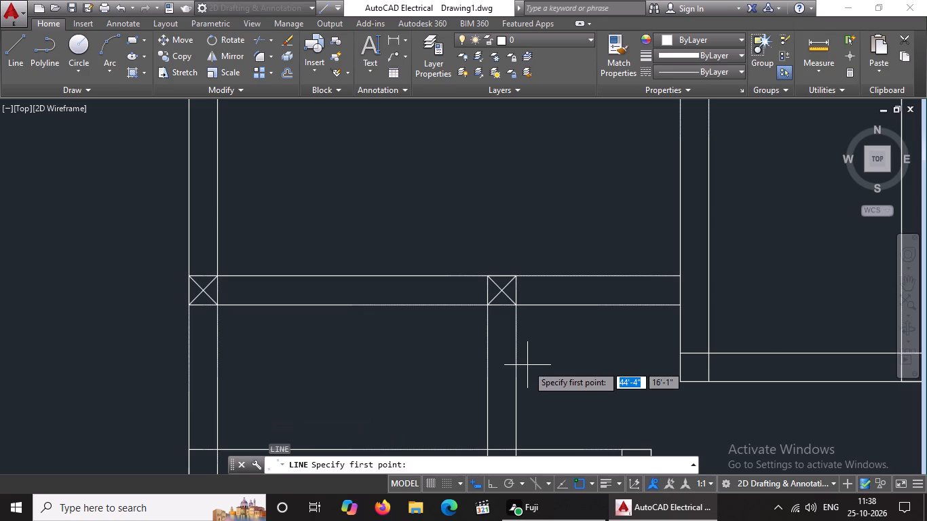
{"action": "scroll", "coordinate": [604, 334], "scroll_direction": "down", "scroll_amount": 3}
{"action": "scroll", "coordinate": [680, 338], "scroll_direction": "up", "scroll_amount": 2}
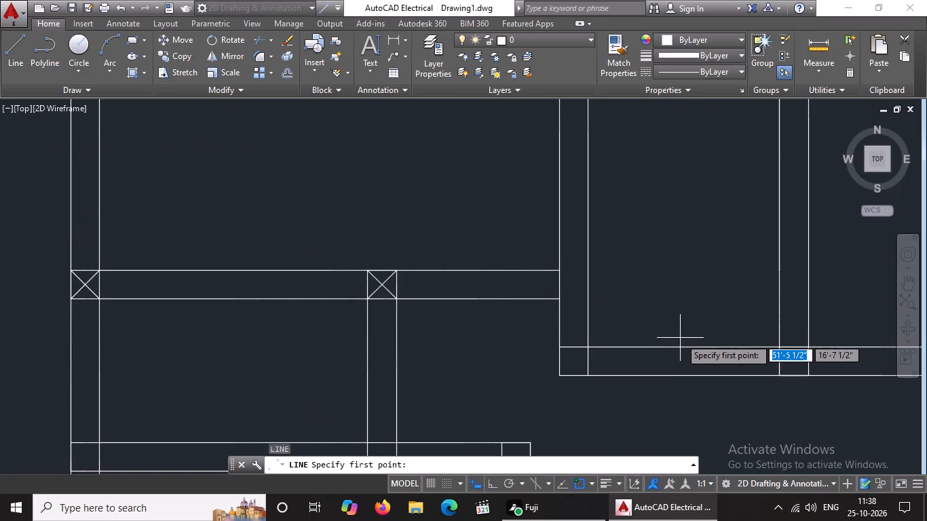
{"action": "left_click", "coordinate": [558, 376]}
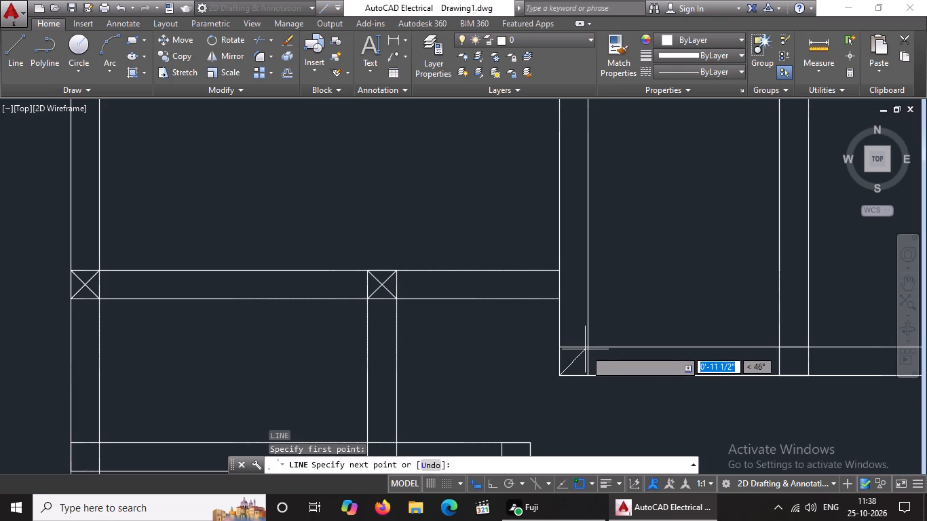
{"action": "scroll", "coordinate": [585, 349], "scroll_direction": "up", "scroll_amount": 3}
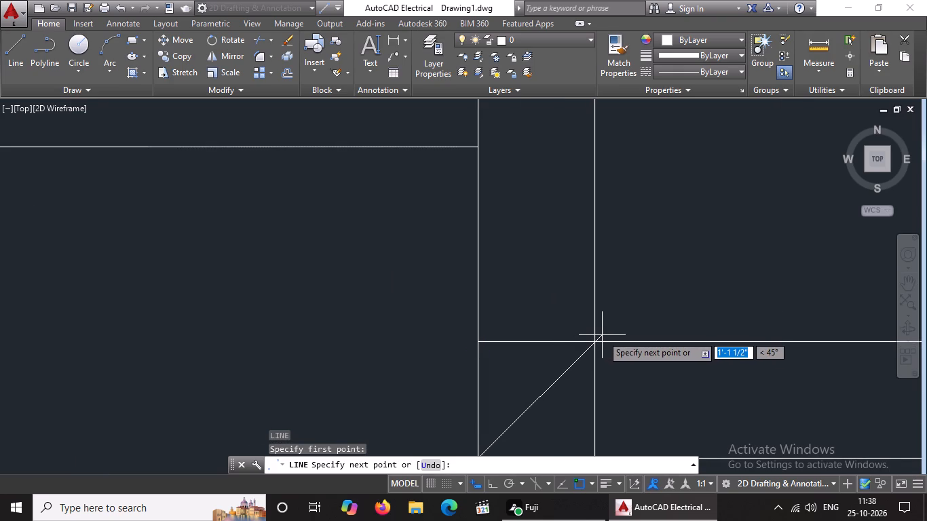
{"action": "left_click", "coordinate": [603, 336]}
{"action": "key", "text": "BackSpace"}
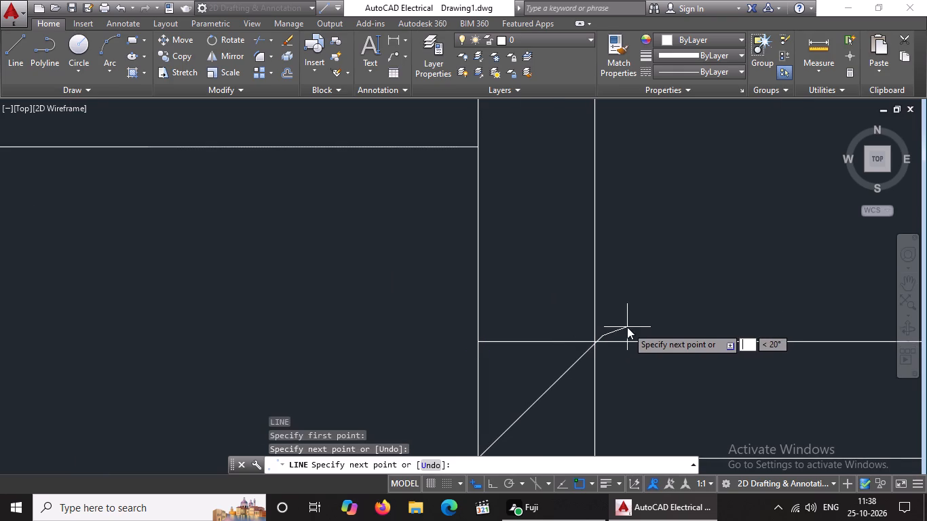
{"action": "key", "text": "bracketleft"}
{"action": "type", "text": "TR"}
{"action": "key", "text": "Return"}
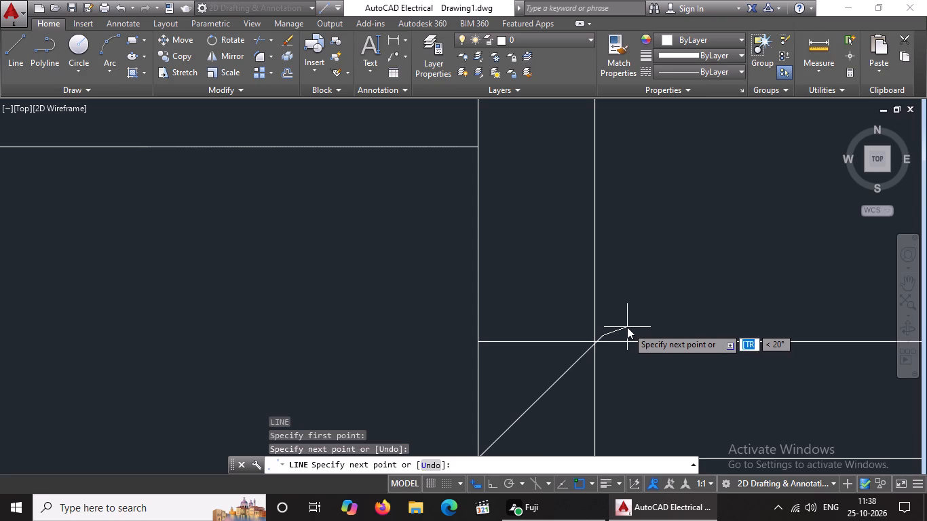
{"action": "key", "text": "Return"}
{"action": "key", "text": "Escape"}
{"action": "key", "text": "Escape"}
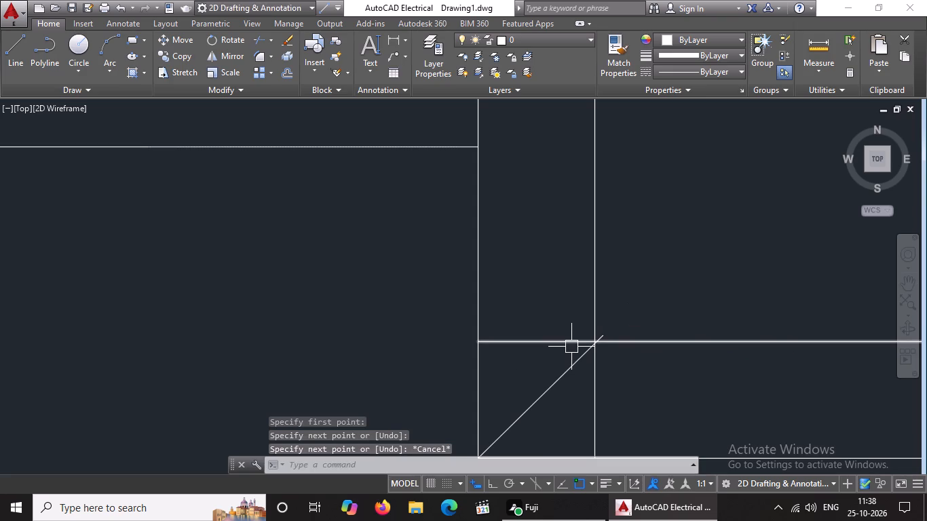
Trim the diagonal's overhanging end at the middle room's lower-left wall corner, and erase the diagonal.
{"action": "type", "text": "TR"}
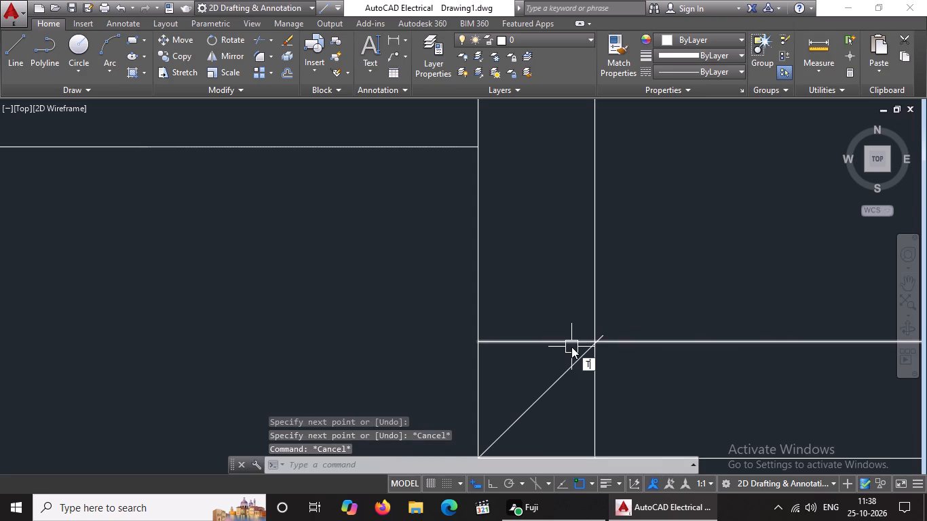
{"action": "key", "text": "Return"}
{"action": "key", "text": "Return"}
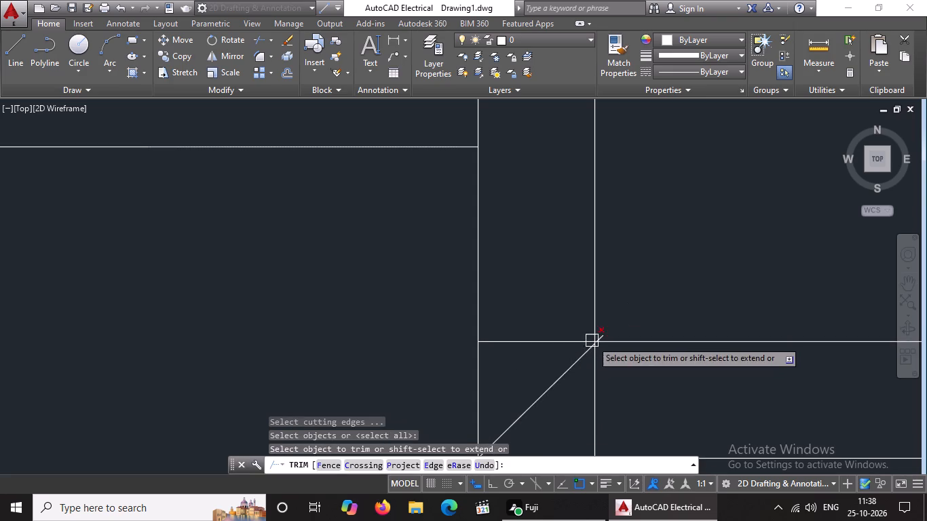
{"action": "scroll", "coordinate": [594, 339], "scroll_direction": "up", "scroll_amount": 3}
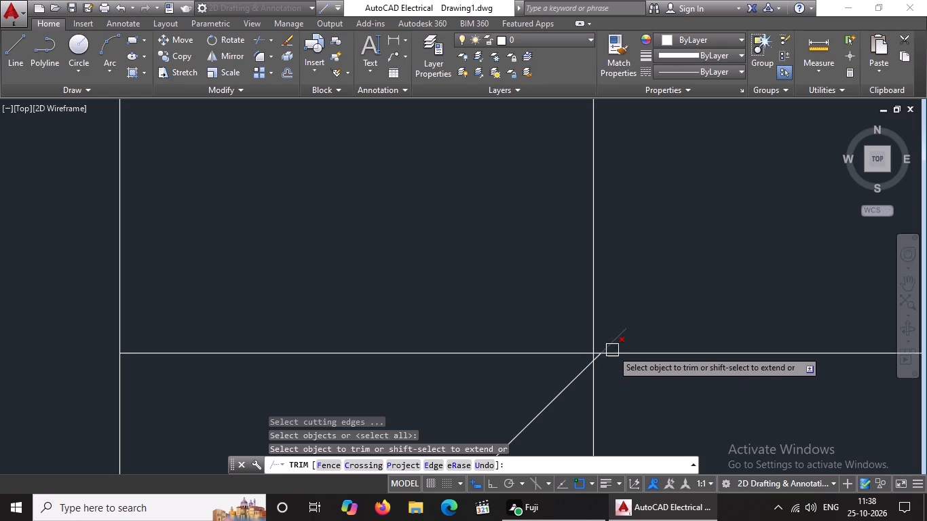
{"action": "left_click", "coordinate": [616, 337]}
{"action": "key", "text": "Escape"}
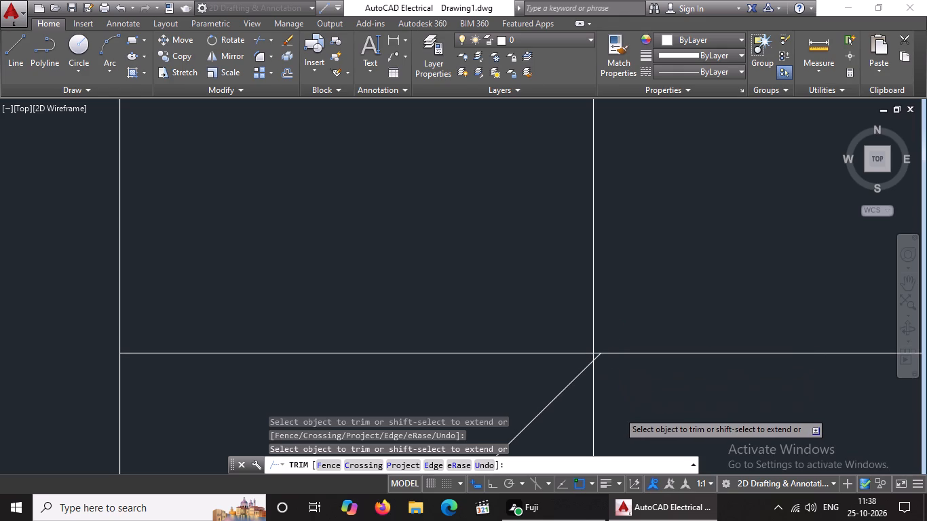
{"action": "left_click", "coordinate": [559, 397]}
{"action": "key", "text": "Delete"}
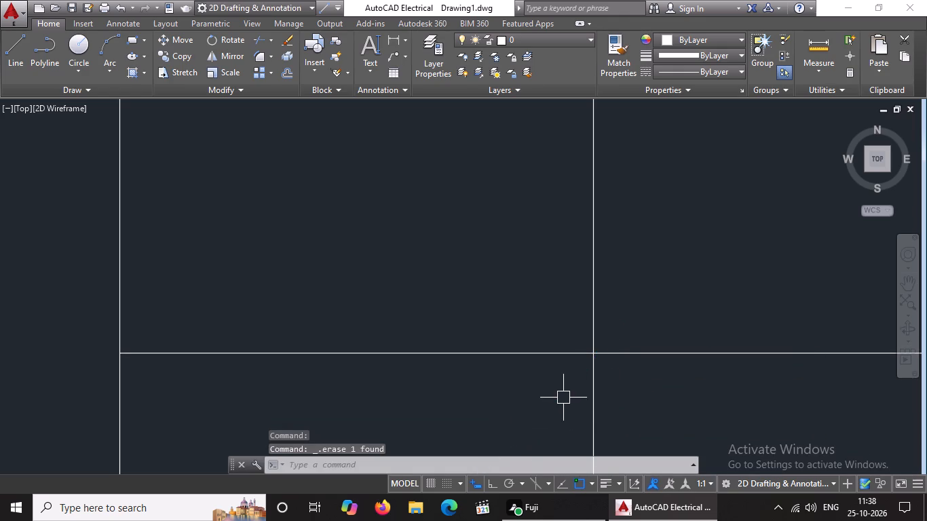
Draw a diagonal from the outer corner through the inner corner at the middle room's lower-left wall junction, slightly past it.
{"action": "scroll", "coordinate": [571, 391], "scroll_direction": "down", "scroll_amount": 4}
{"action": "left_click", "coordinate": [18, 55]}
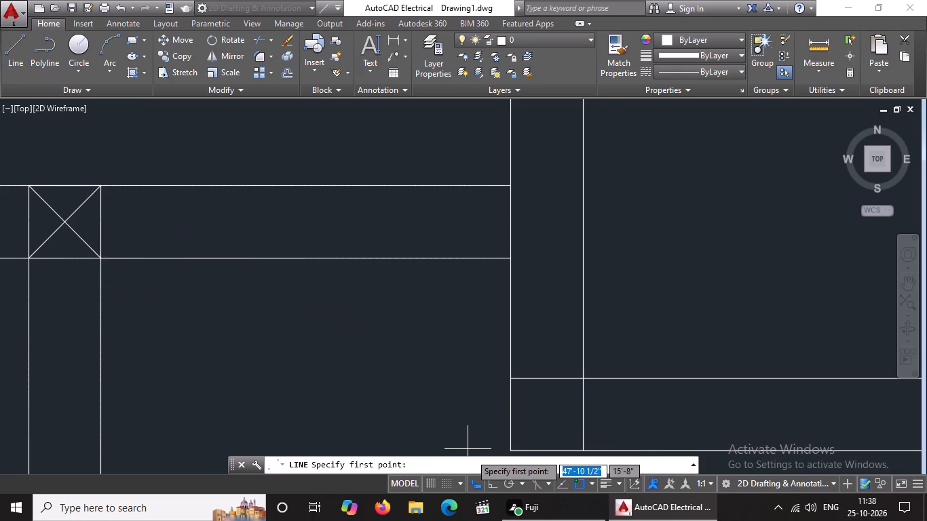
{"action": "left_click", "coordinate": [510, 451]}
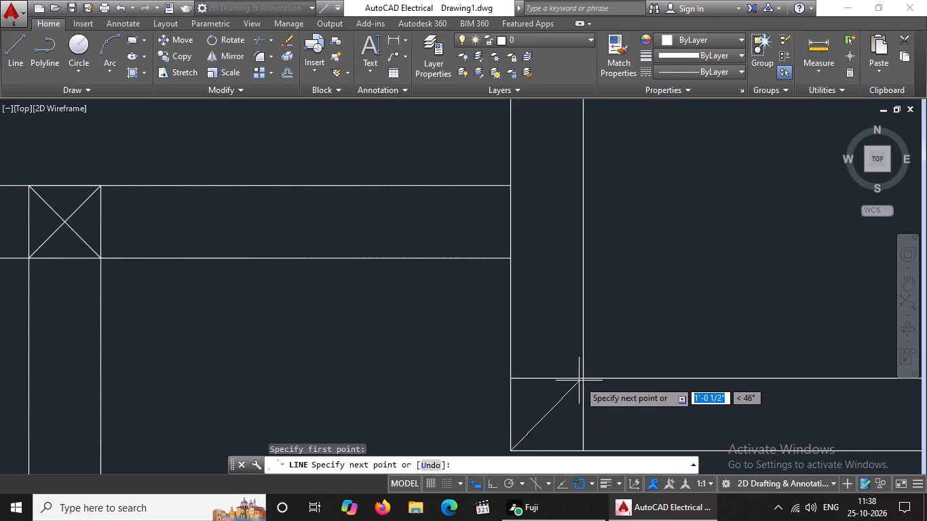
{"action": "scroll", "coordinate": [588, 373], "scroll_direction": "up", "scroll_amount": 3}
{"action": "left_click", "coordinate": [592, 368]}
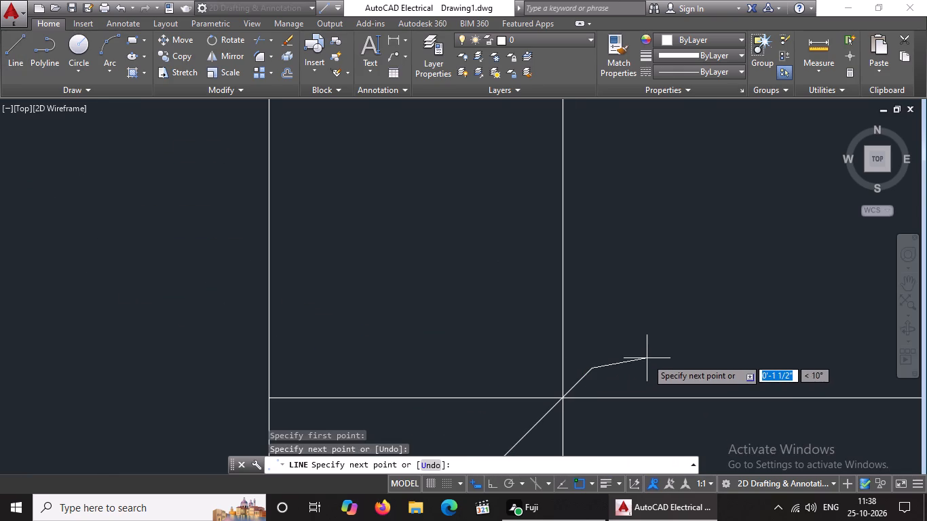
{"action": "key", "text": "Escape"}
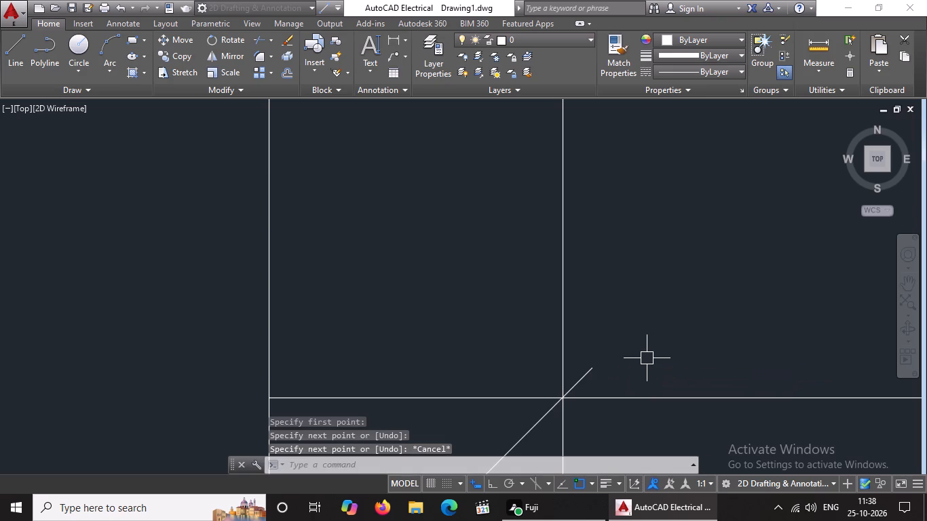
Trim off the part of the diagonal that extends past the inner wall corner.
{"action": "type", "text": "TR"}
{"action": "key", "text": "Return"}
{"action": "key", "text": "Return"}
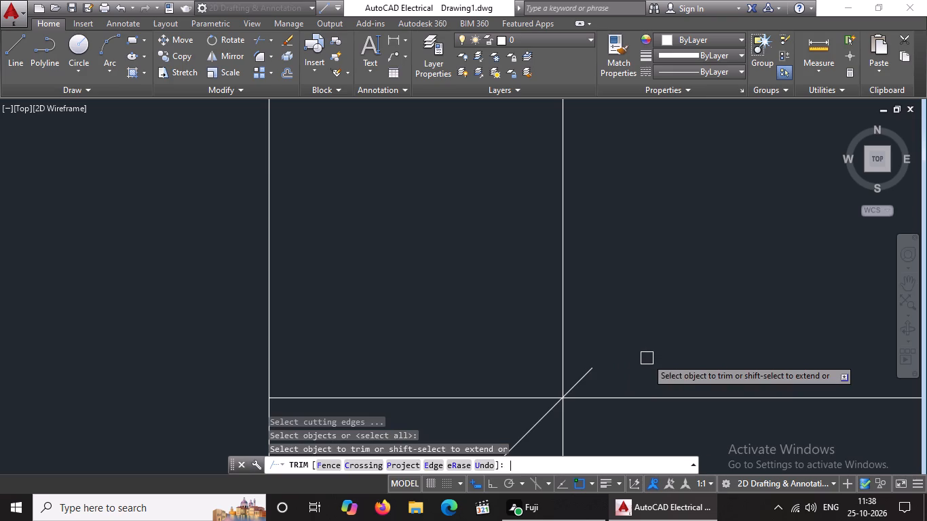
{"action": "left_click", "coordinate": [590, 376]}
{"action": "scroll", "coordinate": [613, 331], "scroll_direction": "down", "scroll_amount": 10}
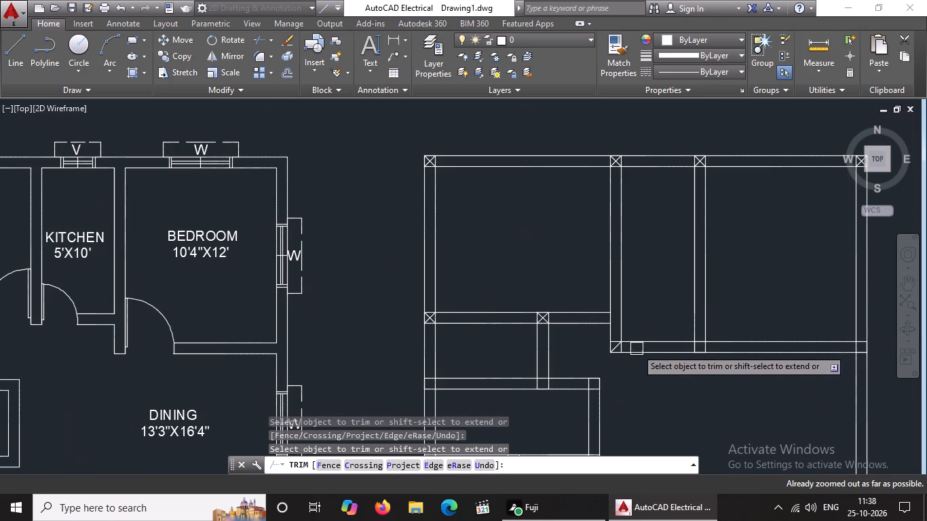
{"action": "middle_click_drag", "start_coordinate": [642, 358], "coordinate": [578, 402]}
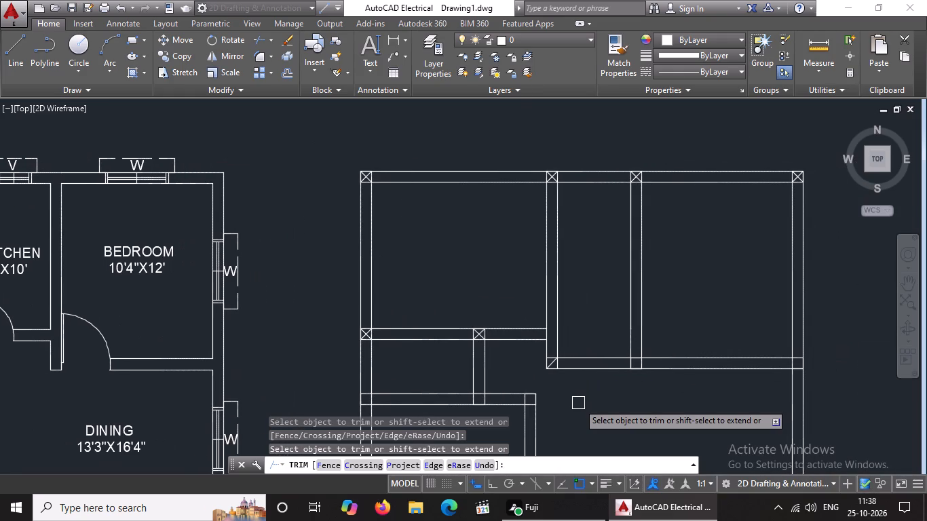
{"action": "key", "text": "Escape"}
Draw the second diagonal across the column square at the narrow middle room's lower-left wall corner, completing its cross.
{"action": "key", "text": "l"}
{"action": "key", "text": "Return"}
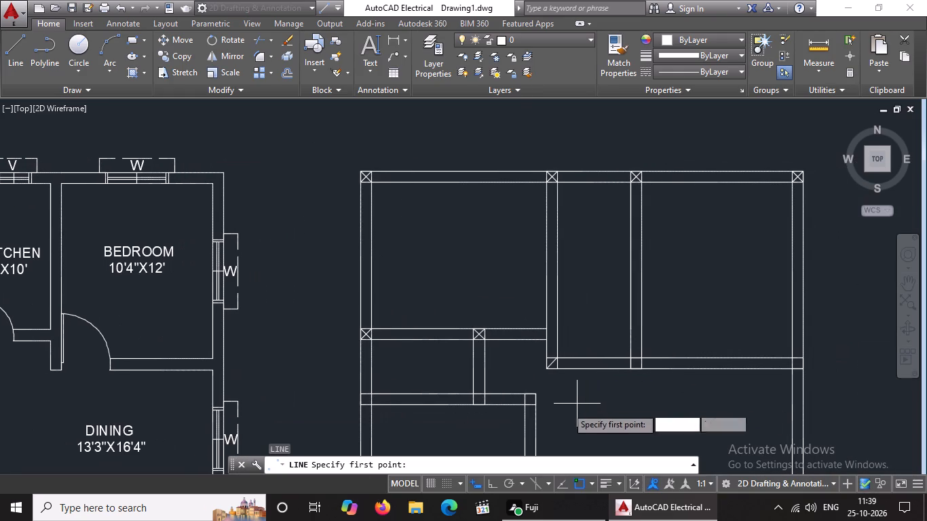
{"action": "scroll", "coordinate": [548, 366], "scroll_direction": "up", "scroll_amount": 3}
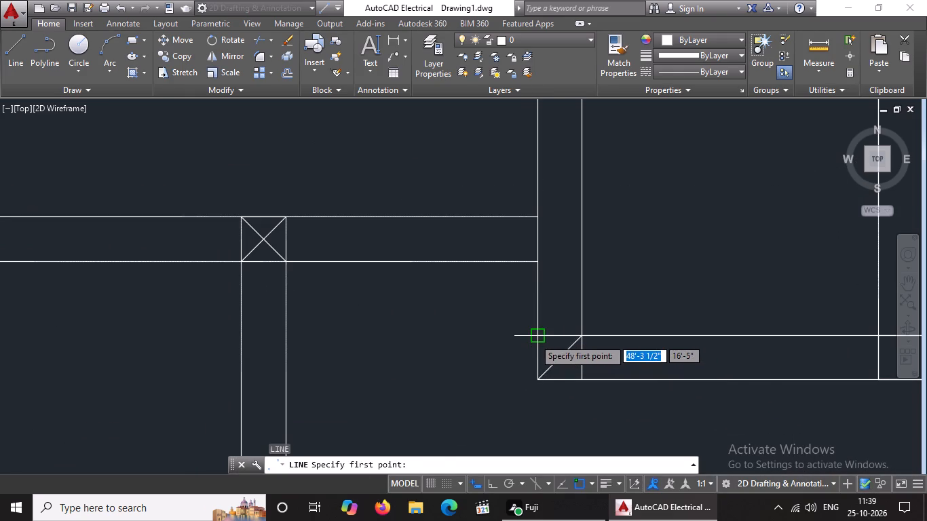
{"action": "left_click", "coordinate": [534, 339]}
{"action": "left_click", "coordinate": [580, 377]}
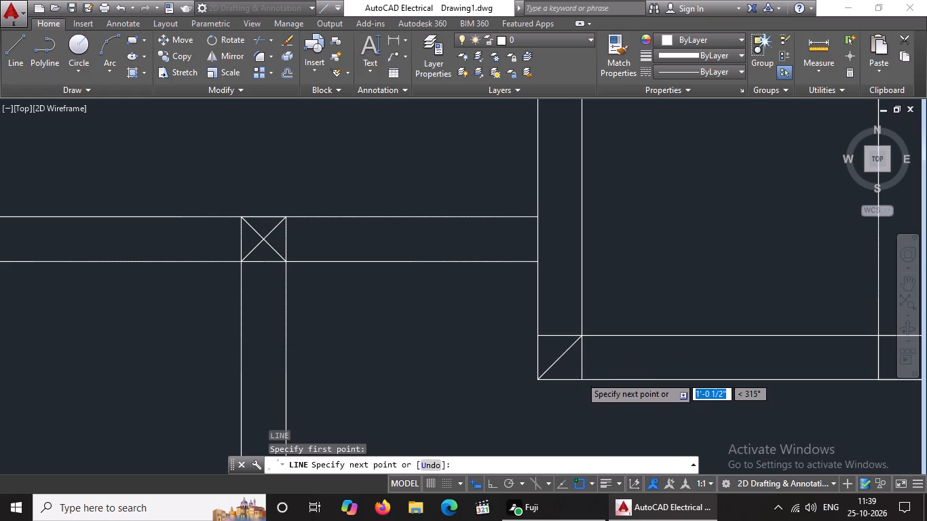
{"action": "key", "text": "Return"}
Draw two crossed corner-to-corner diagonals in the wall junction square at the narrow middle room's lower-right corner.
{"action": "key", "text": "l"}
{"action": "key", "text": "Return"}
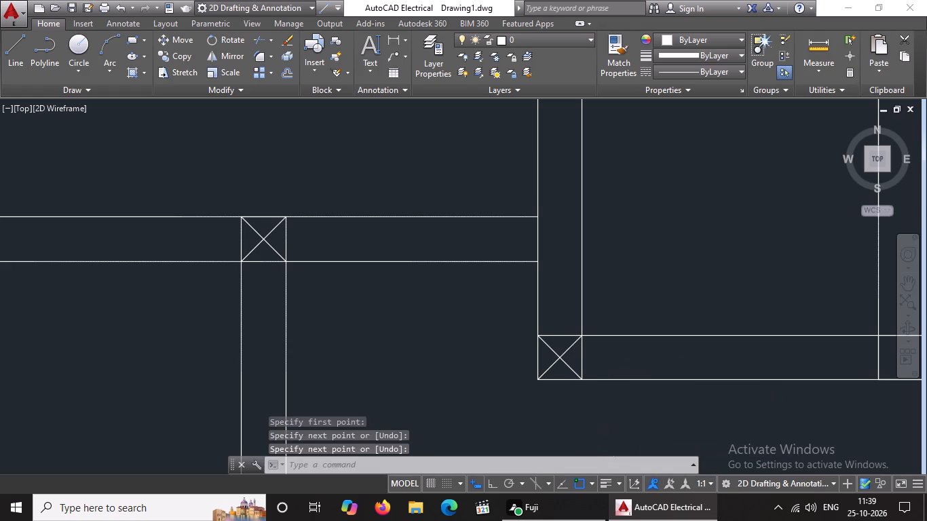
{"action": "scroll", "coordinate": [607, 424], "scroll_direction": "down", "scroll_amount": 4}
{"action": "scroll", "coordinate": [719, 403], "scroll_direction": "up", "scroll_amount": 3}
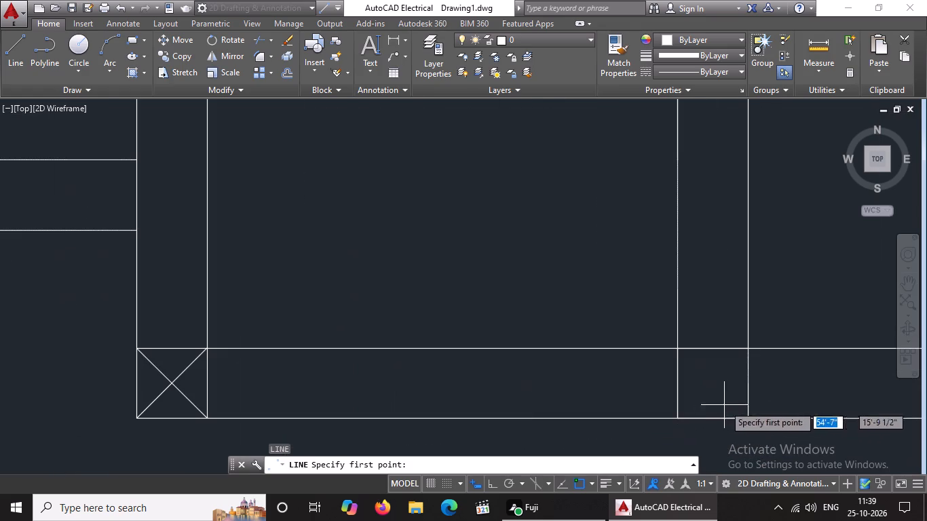
{"action": "left_click_drag", "start_coordinate": [677, 417], "coordinate": [682, 411]}
{"action": "left_click_drag", "start_coordinate": [750, 349], "coordinate": [758, 335]}
{"action": "key", "text": "Return"}
{"action": "key", "text": "l"}
{"action": "key", "text": "Return"}
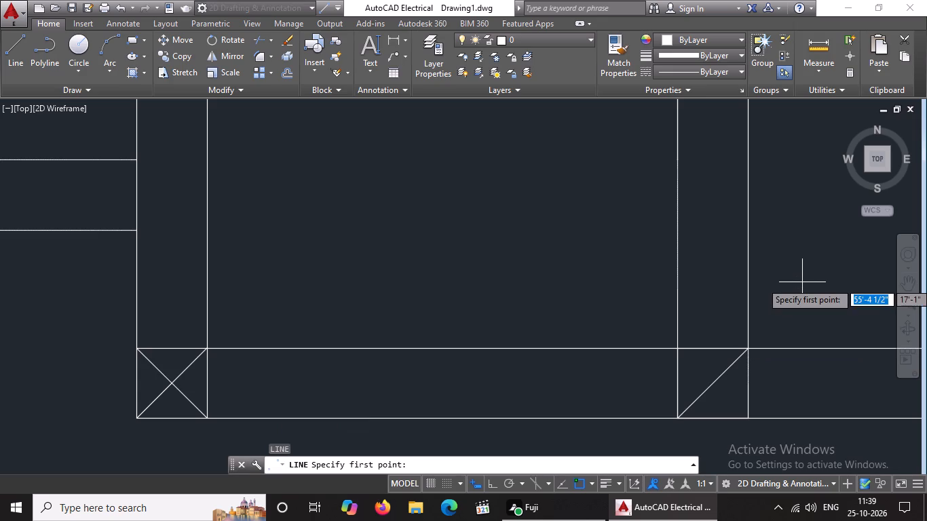
{"action": "left_click", "coordinate": [677, 349]}
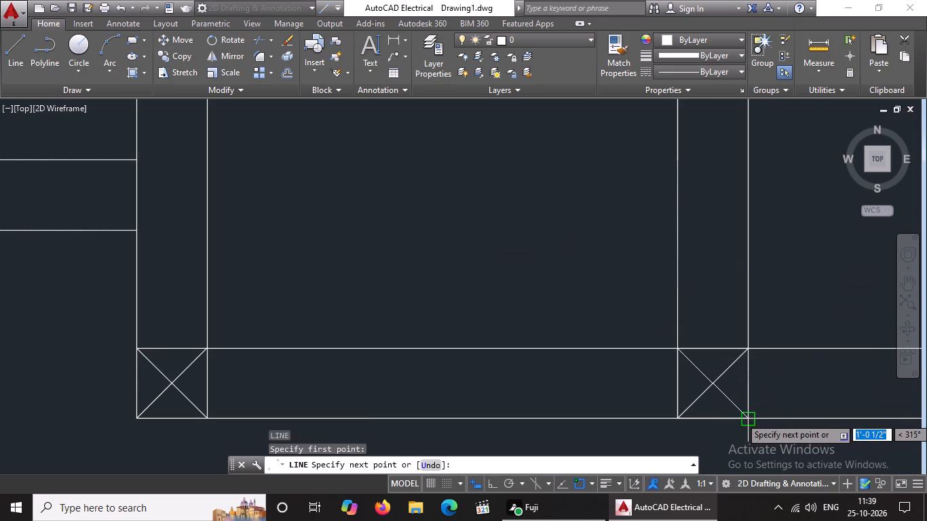
{"action": "left_click", "coordinate": [746, 417]}
{"action": "scroll", "coordinate": [716, 392], "scroll_direction": "down", "scroll_amount": 8}
{"action": "middle_click_drag", "start_coordinate": [749, 391], "coordinate": [491, 341]}
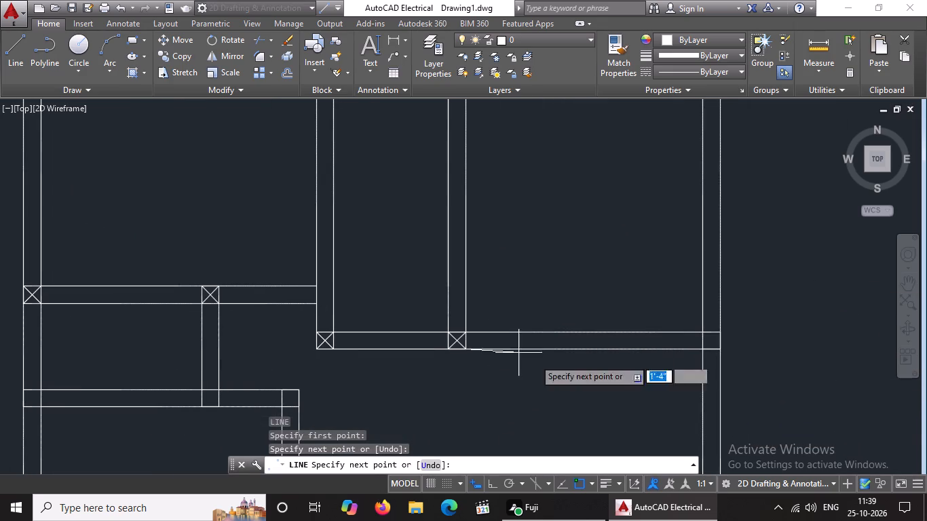
{"action": "key", "text": "Return"}
Draw two crossed diagonals in the square where the large right-hand room's bottom wall meets the right outer wall.
{"action": "key", "text": "l"}
{"action": "key", "text": "Return"}
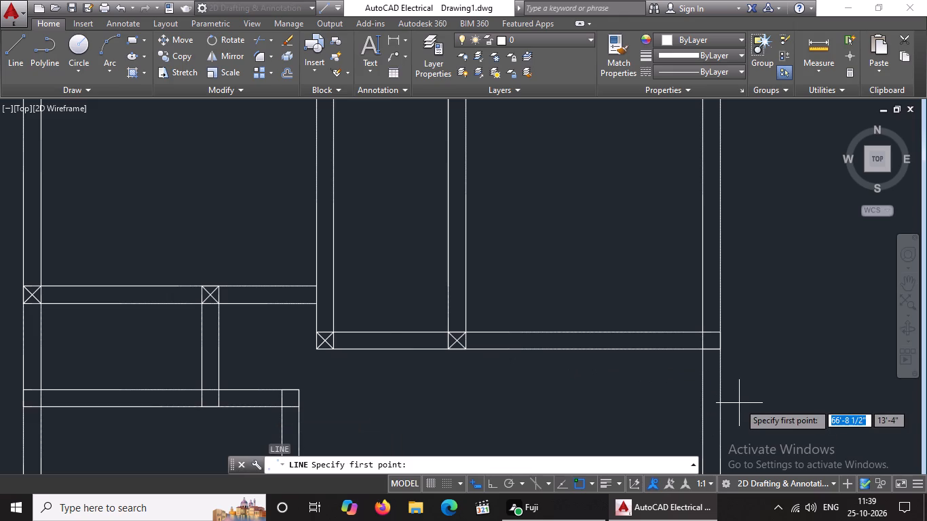
{"action": "left_click", "coordinate": [700, 349]}
{"action": "left_click_drag", "start_coordinate": [720, 334], "coordinate": [732, 319]}
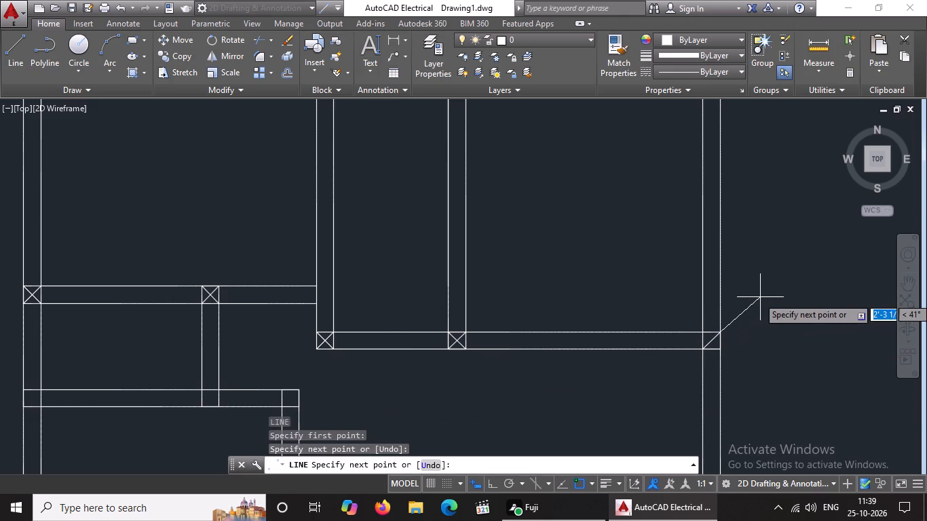
{"action": "key", "text": "Return"}
{"action": "key", "text": "l"}
{"action": "key", "text": "Return"}
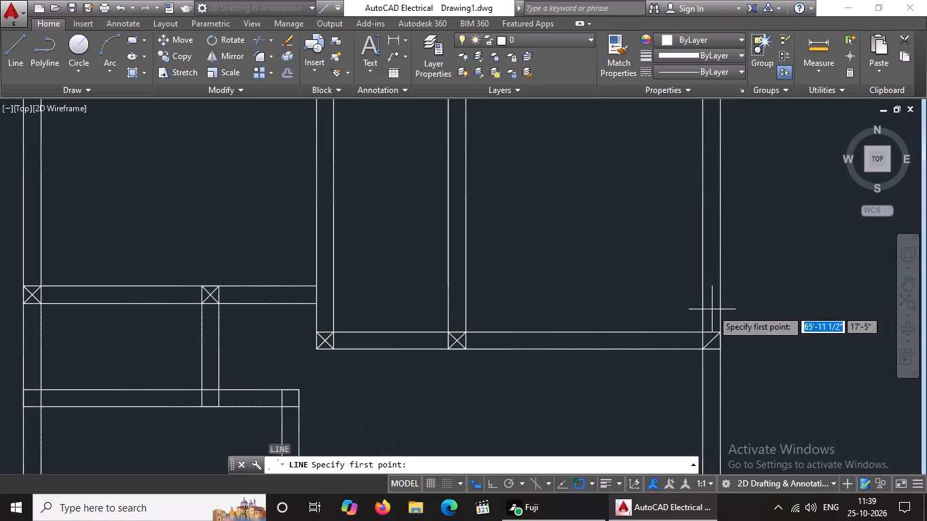
{"action": "left_click", "coordinate": [700, 332]}
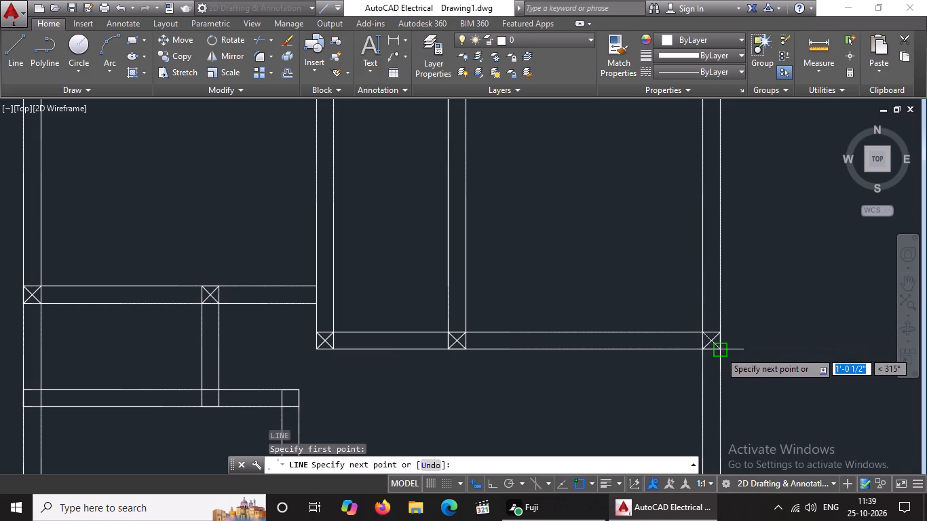
{"action": "left_click_drag", "start_coordinate": [720, 351], "coordinate": [753, 350]}
{"action": "key", "text": "Return"}
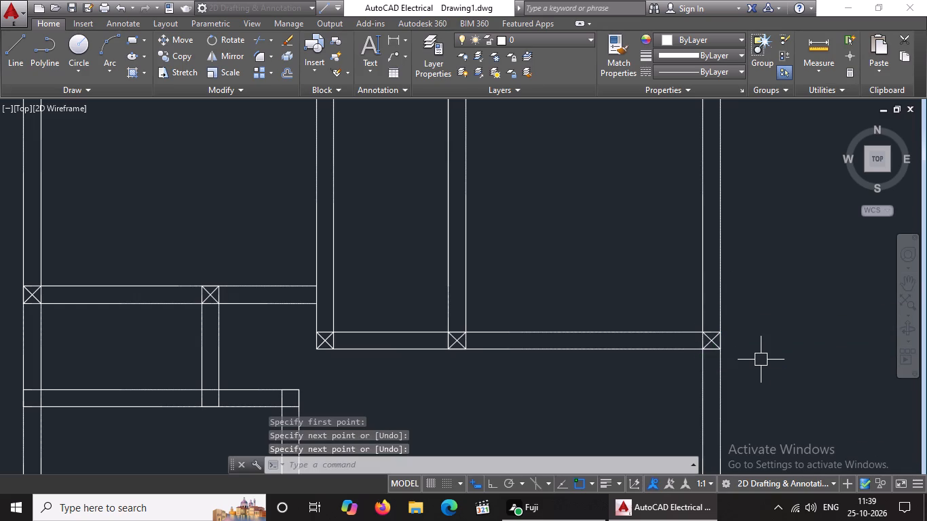
Draw two crossed diagonals in the square where the small left room's bottom wall meets the left outer wall.
{"action": "key", "text": "l"}
{"action": "key", "text": "Return"}
{"action": "scroll", "coordinate": [468, 310], "scroll_direction": "down", "scroll_amount": 3}
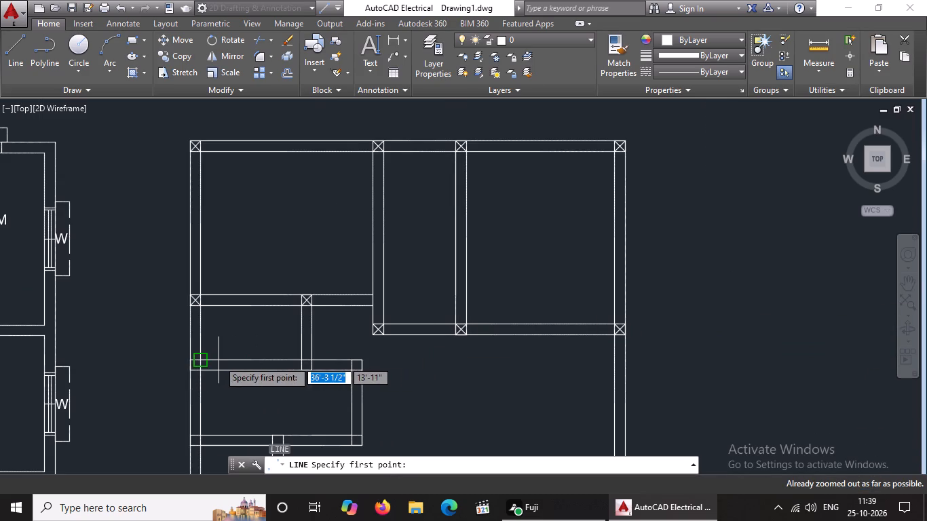
{"action": "middle_click_drag", "start_coordinate": [231, 353], "coordinate": [266, 341]}
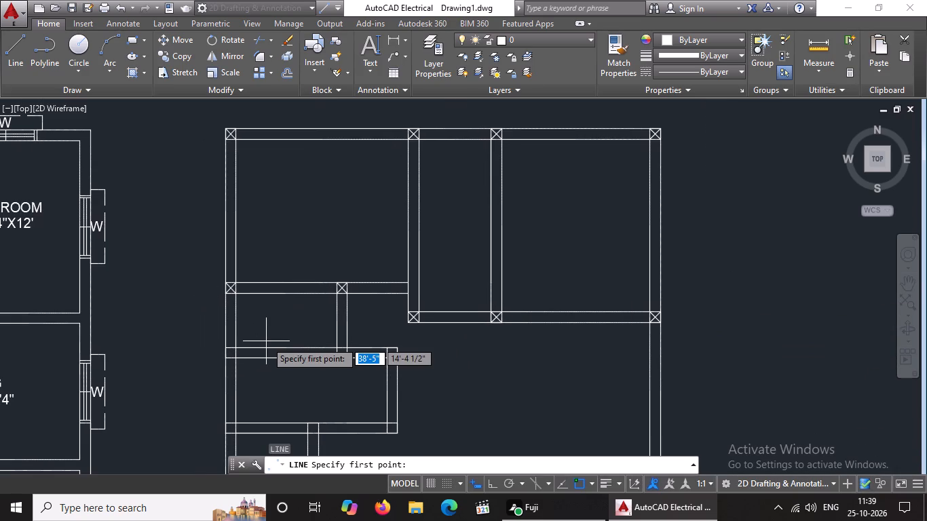
{"action": "scroll", "coordinate": [227, 353], "scroll_direction": "up", "scroll_amount": 2}
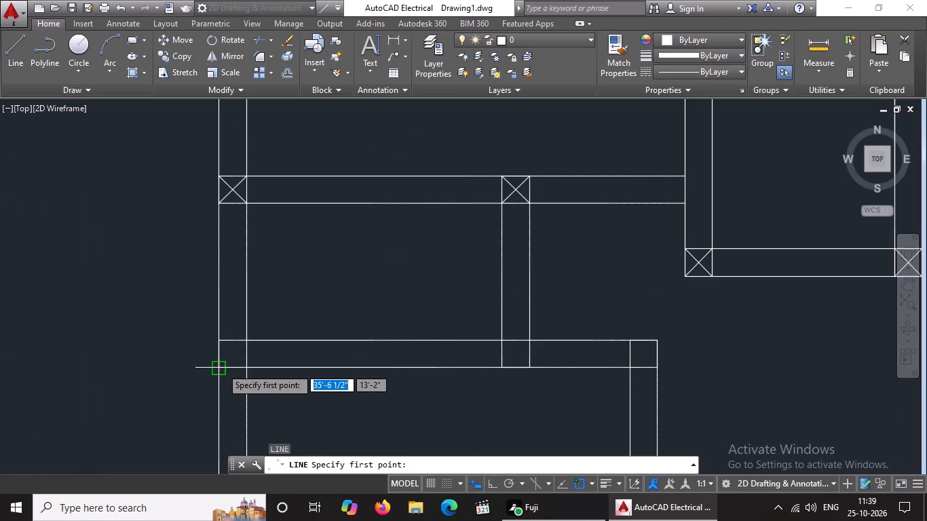
{"action": "left_click_drag", "start_coordinate": [221, 368], "coordinate": [229, 362]}
{"action": "left_click_drag", "start_coordinate": [246, 342], "coordinate": [252, 334]}
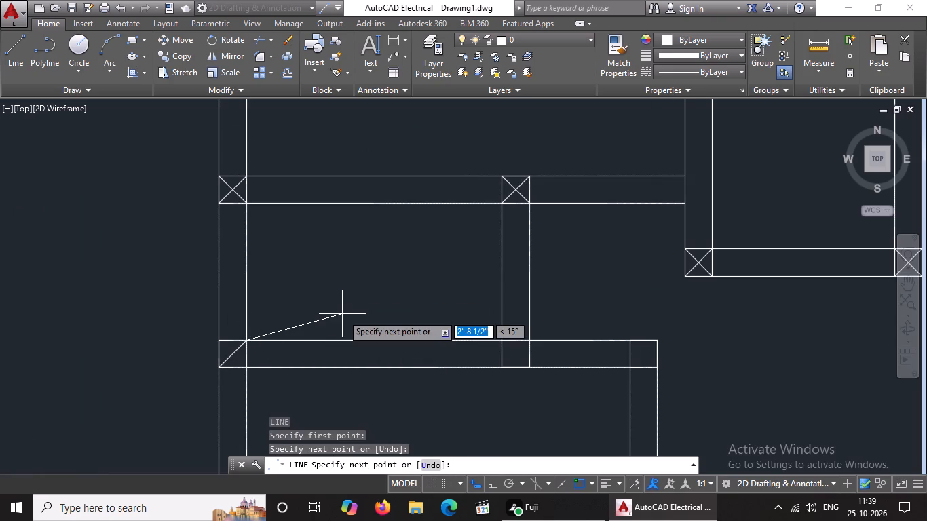
{"action": "key", "text": "Return"}
{"action": "key", "text": "l"}
{"action": "key", "text": "Return"}
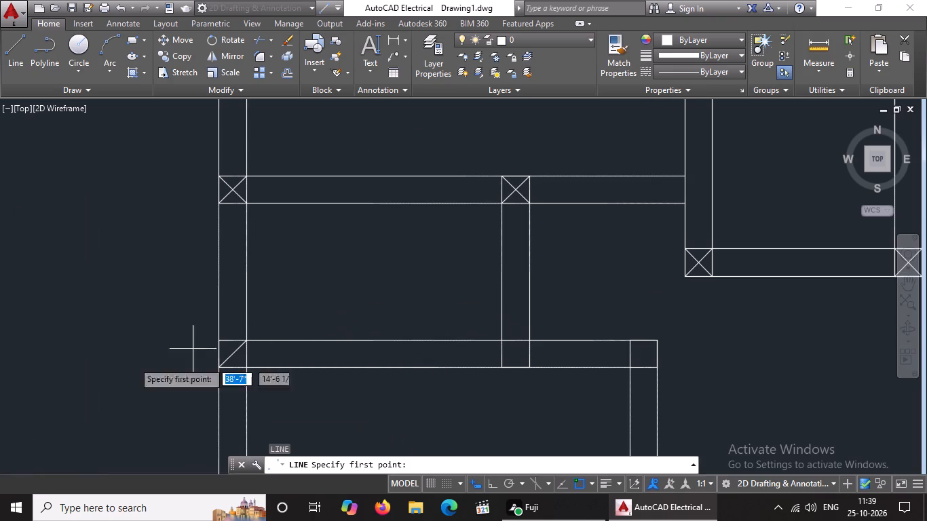
{"action": "left_click", "coordinate": [221, 341]}
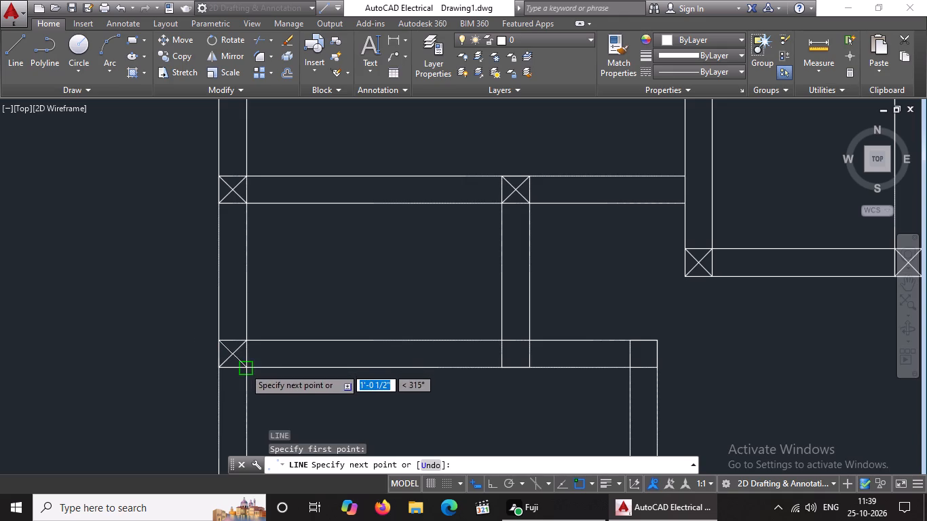
{"action": "left_click_drag", "start_coordinate": [244, 368], "coordinate": [254, 378]}
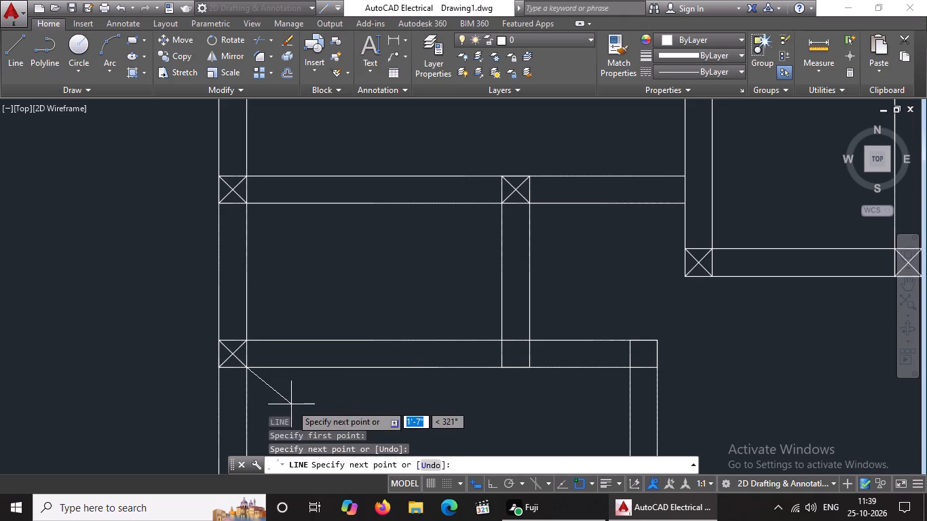
{"action": "key", "text": "Return"}
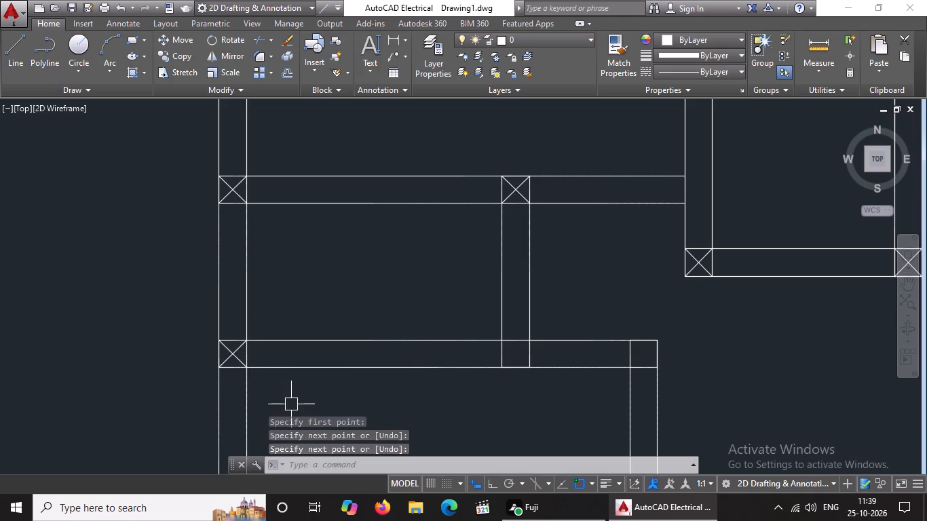
Draw two crossed diagonals in the square where the short vertical partition meets the small left room's bottom wall.
{"action": "key", "text": "l"}
{"action": "key", "text": "Return"}
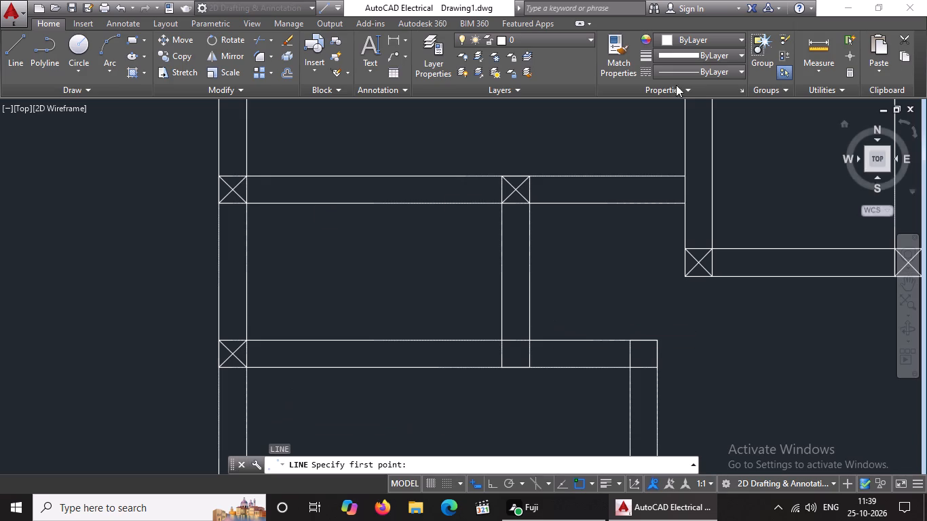
{"action": "left_click", "coordinate": [502, 369]}
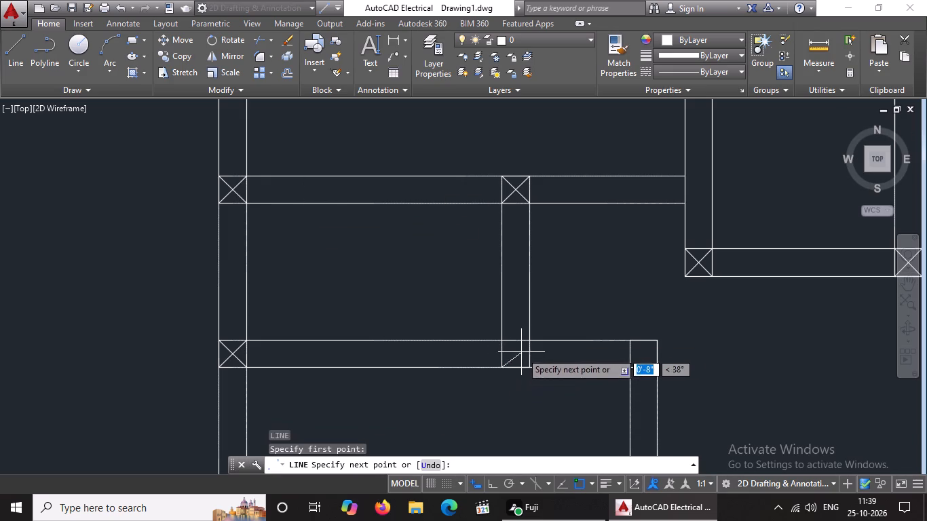
{"action": "left_click_drag", "start_coordinate": [530, 341], "coordinate": [539, 327]}
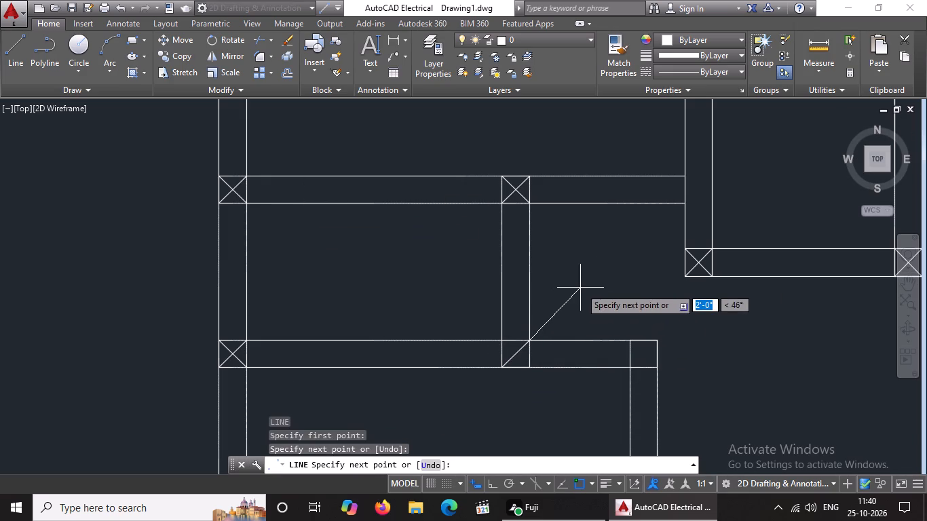
{"action": "key", "text": "Return"}
{"action": "key", "text": "l"}
{"action": "key", "text": "Return"}
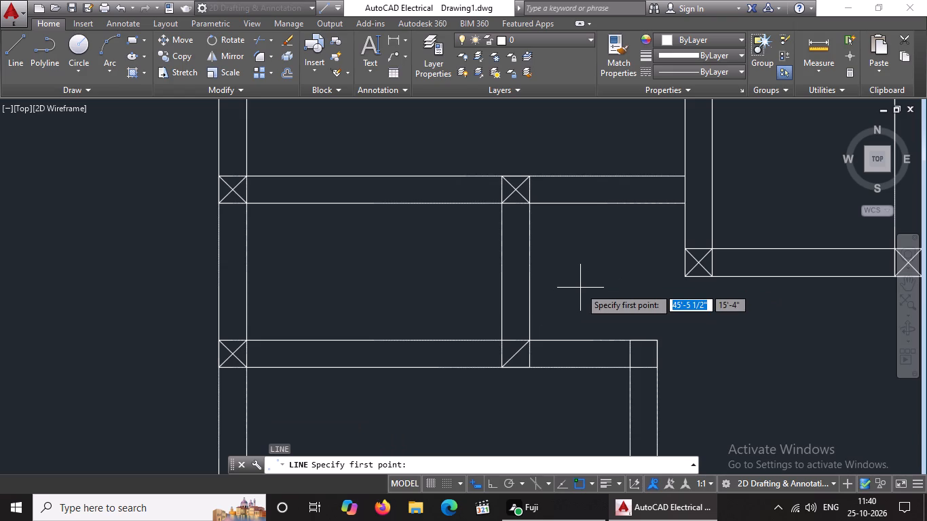
{"action": "left_click", "coordinate": [504, 341]}
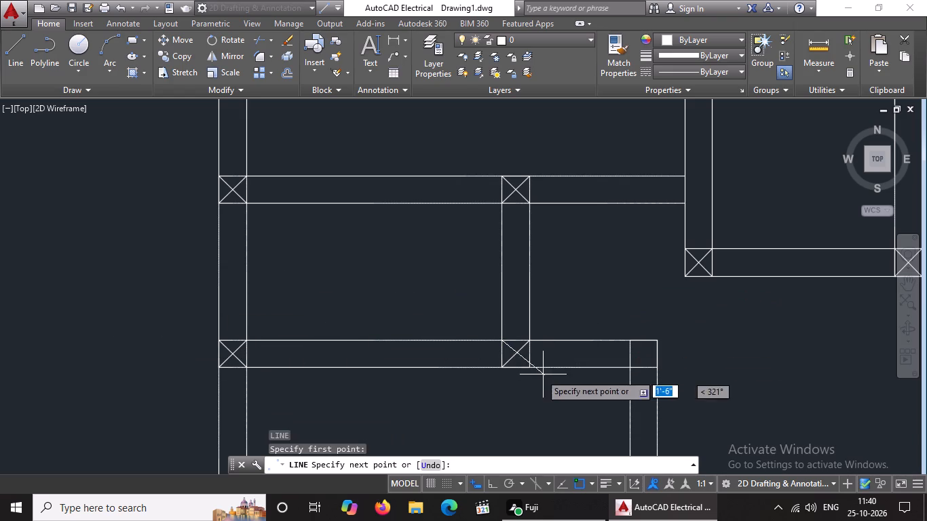
{"action": "left_click", "coordinate": [529, 368]}
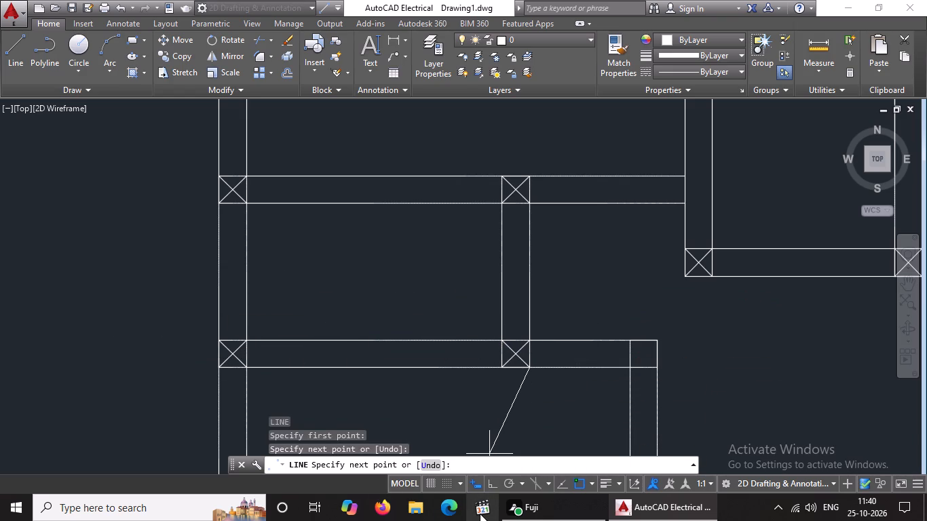
{"action": "key", "text": "Return"}
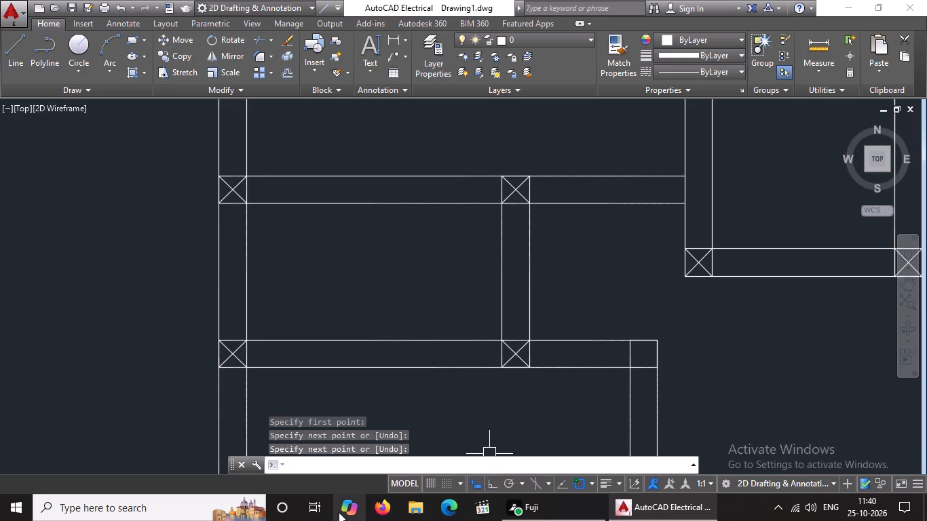
Draw two crossed diagonals in the corner square at the right end of the small left room's bottom wall.
{"action": "scroll", "coordinate": [334, 514], "scroll_direction": "down", "scroll_amount": 2}
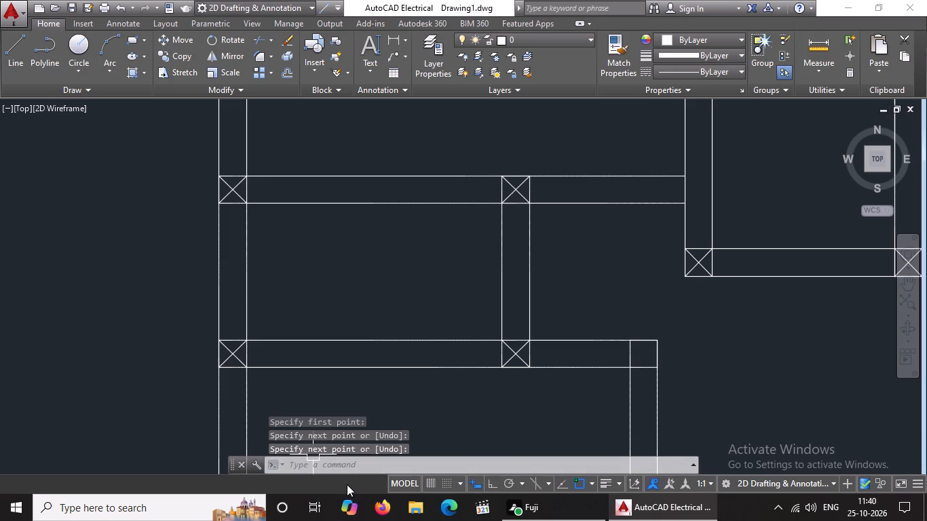
{"action": "key", "text": "l"}
{"action": "key", "text": "Return"}
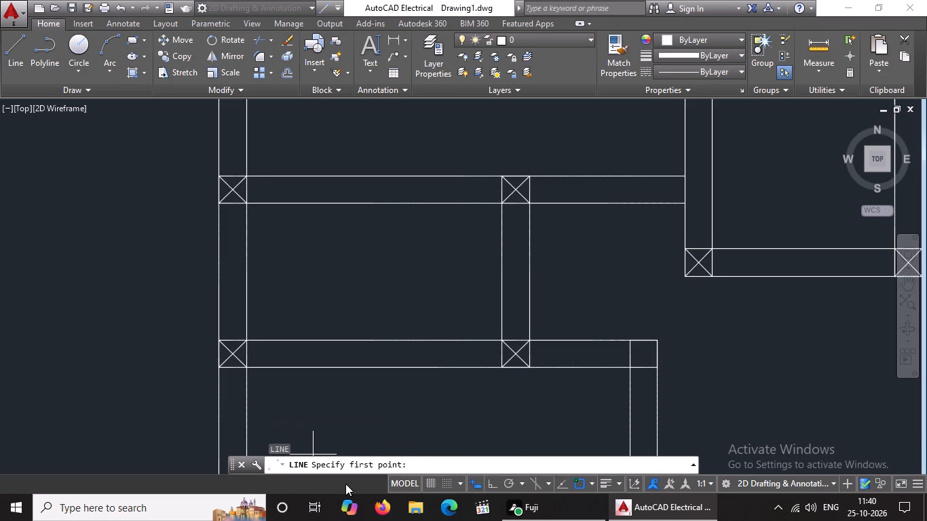
{"action": "left_click", "coordinate": [629, 367]}
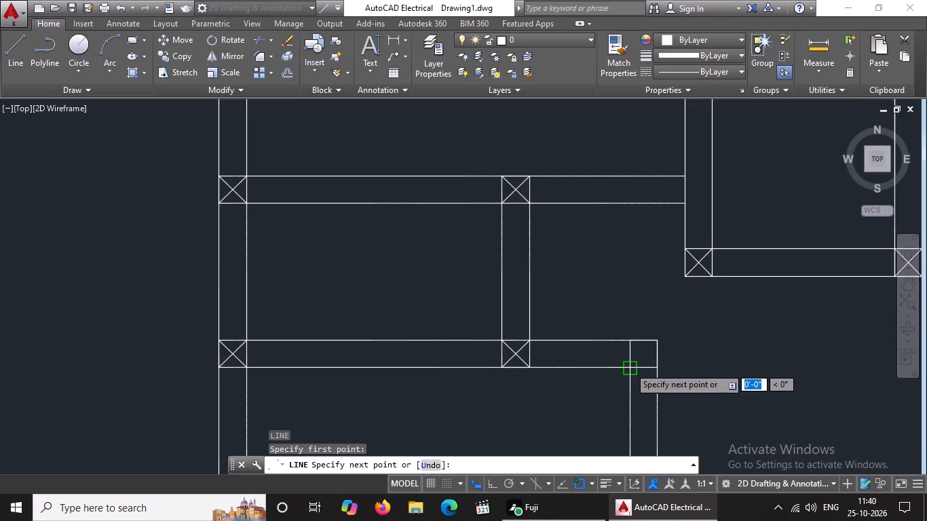
{"action": "left_click", "coordinate": [657, 343]}
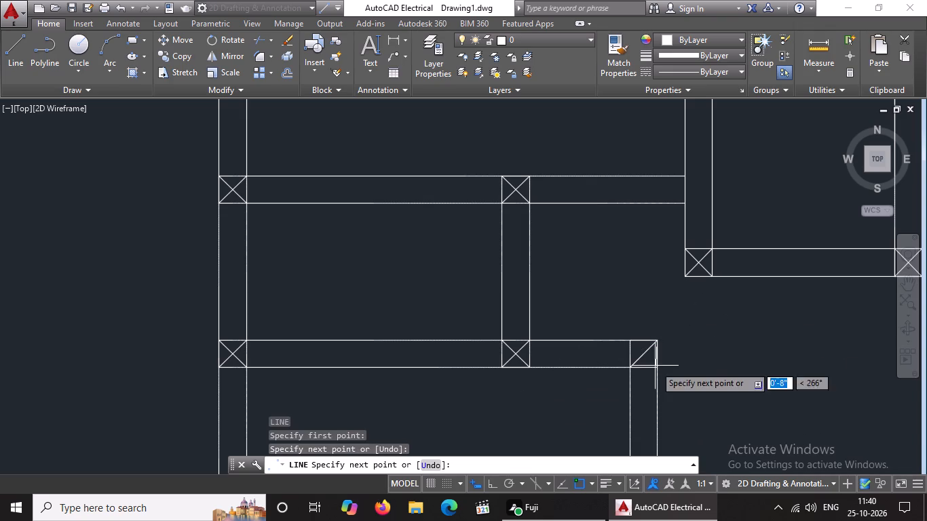
{"action": "key", "text": "Return"}
{"action": "key", "text": "l"}
{"action": "key", "text": "Return"}
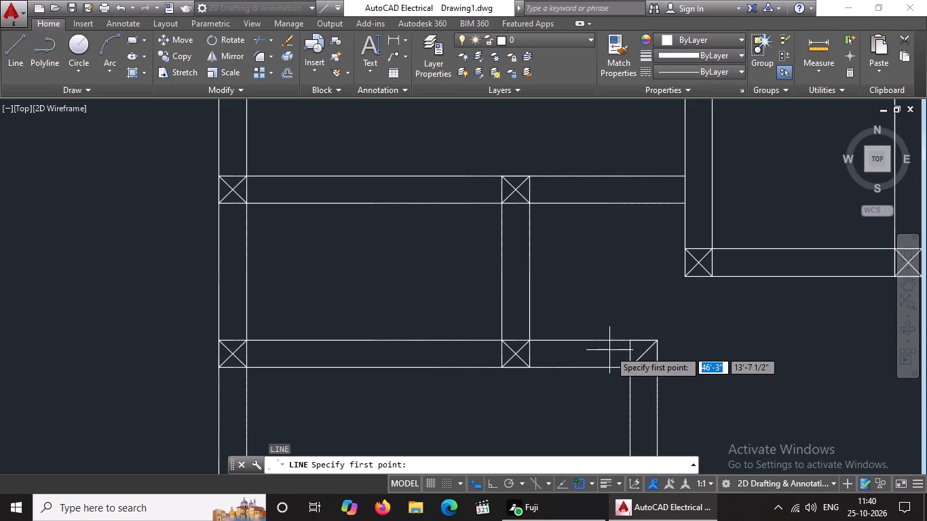
{"action": "left_click", "coordinate": [628, 341]}
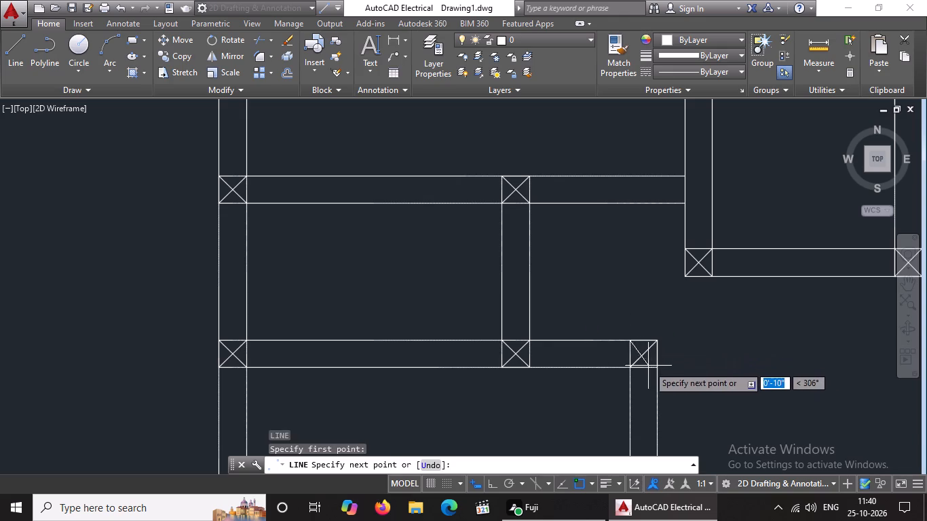
{"action": "left_click_drag", "start_coordinate": [654, 368], "coordinate": [656, 368]}
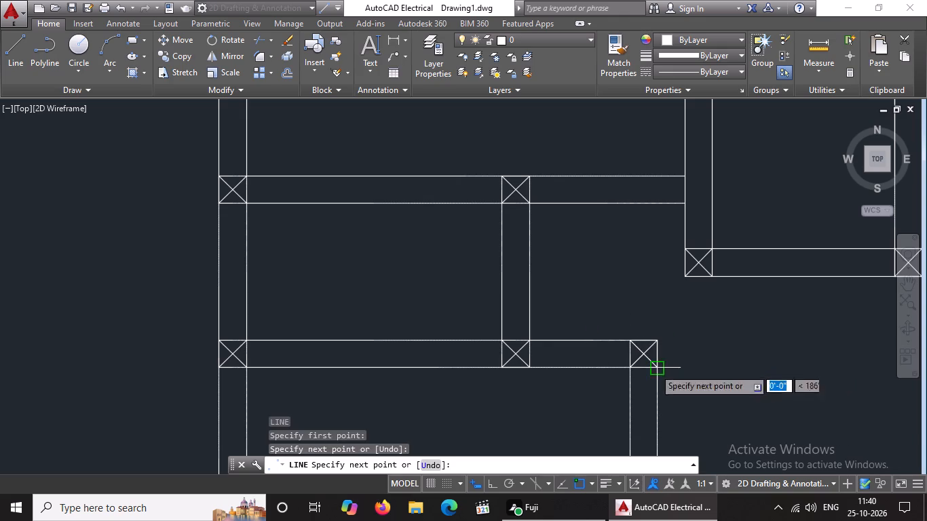
Complete the second diagonal in the corner square at the right end of the small left room's bottom wall.
{"action": "left_click_drag", "start_coordinate": [656, 368], "coordinate": [701, 363]}
{"action": "key", "text": "Return"}
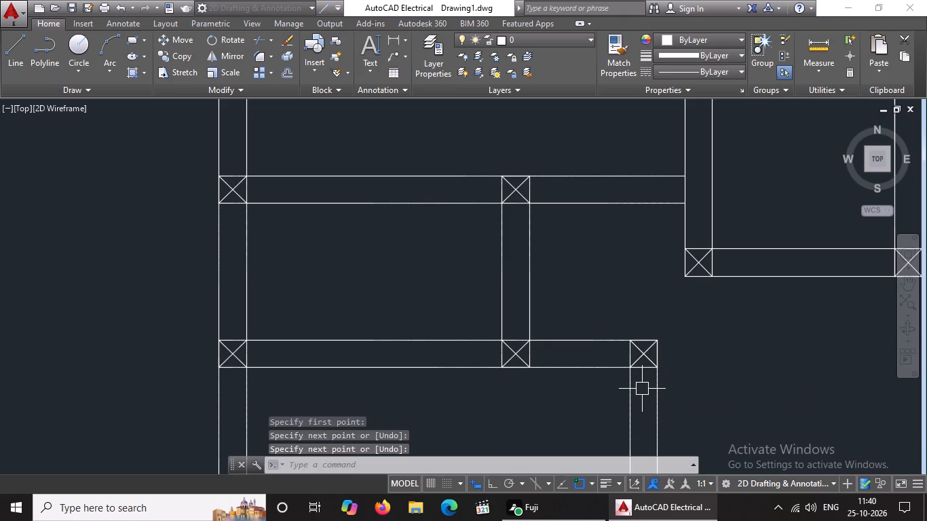
Draw two crossed diagonals where the bottom wall of the rectangular space below the small left room meets the left outer wall.
{"action": "scroll", "coordinate": [641, 389], "scroll_direction": "down", "scroll_amount": 4}
{"action": "middle_click_drag", "start_coordinate": [641, 404], "coordinate": [632, 339]}
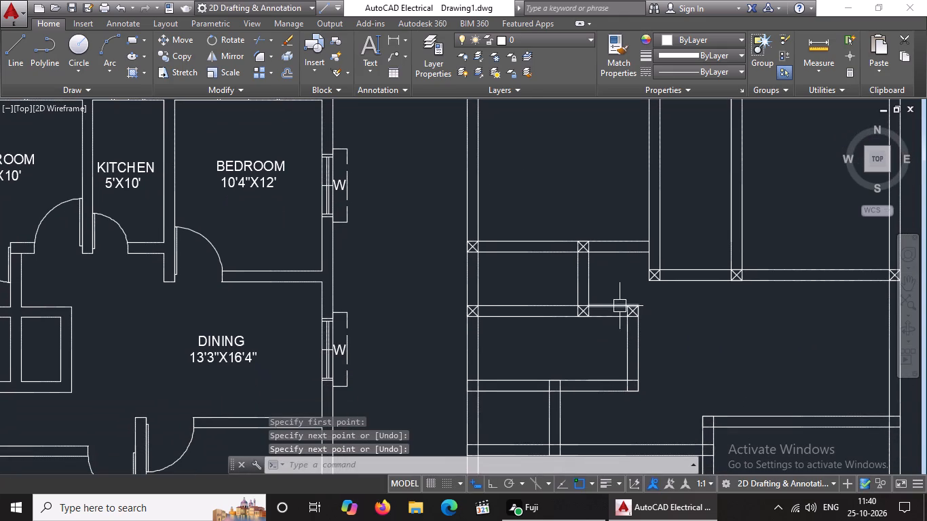
{"action": "key", "text": "l"}
{"action": "key", "text": "Return"}
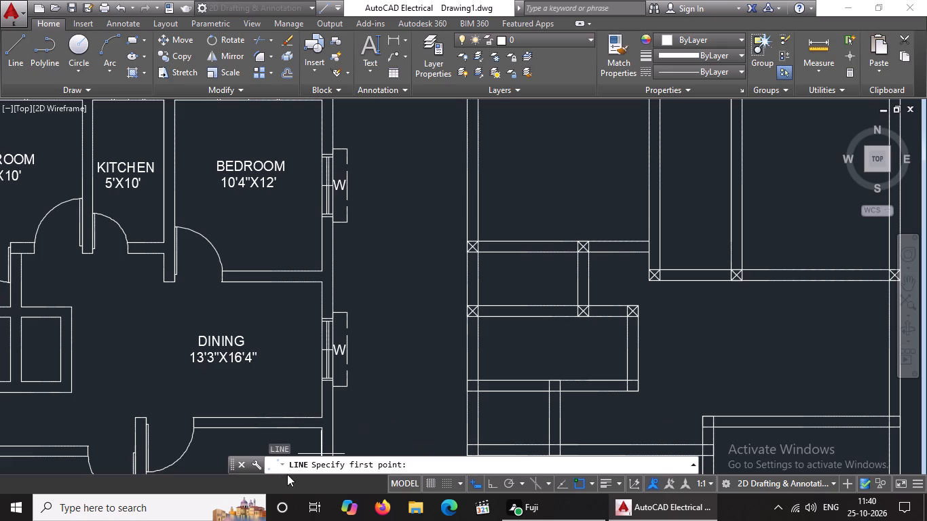
{"action": "scroll", "coordinate": [476, 389], "scroll_direction": "up", "scroll_amount": 2}
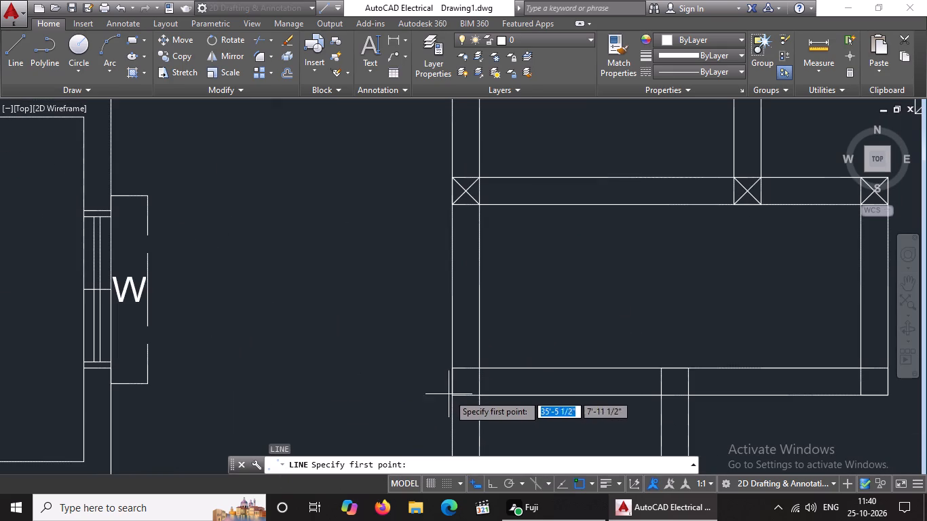
{"action": "left_click", "coordinate": [453, 396]}
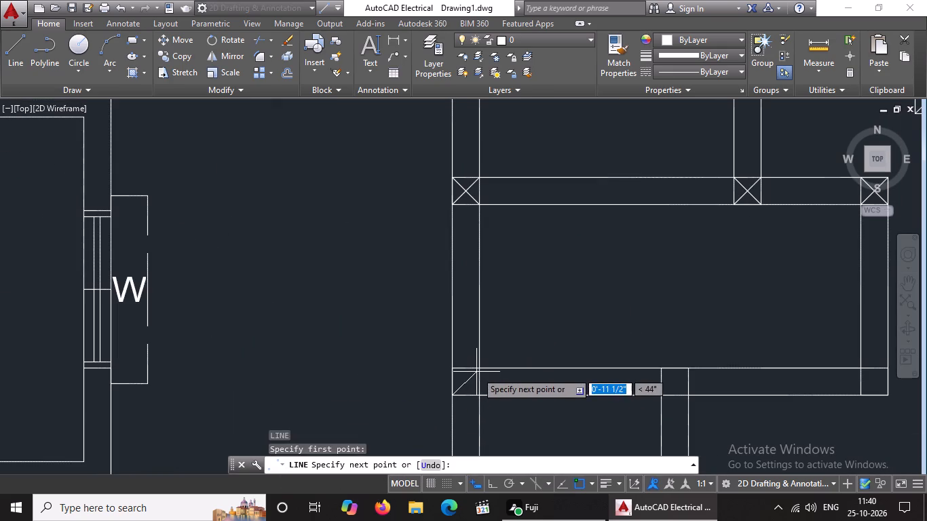
{"action": "left_click_drag", "start_coordinate": [482, 365], "coordinate": [487, 358]}
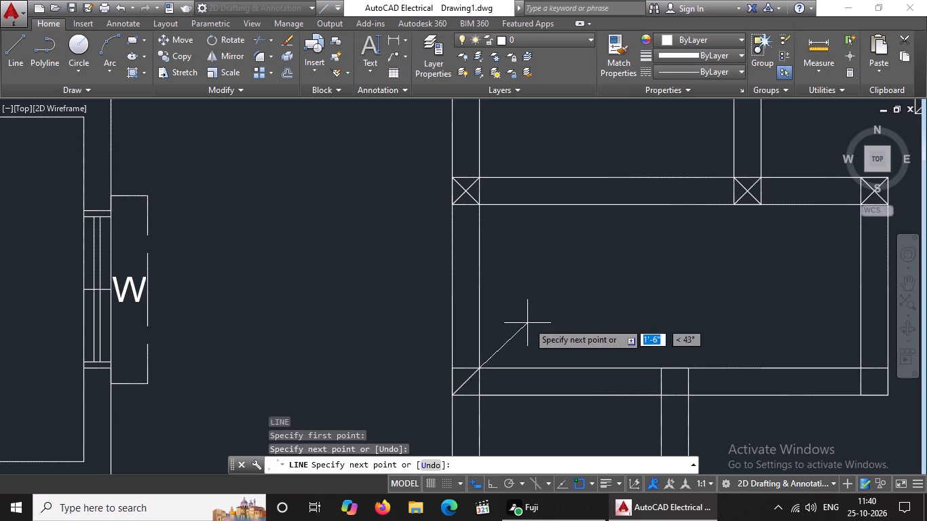
{"action": "key", "text": "Return"}
{"action": "key", "text": "l"}
{"action": "key", "text": "Return"}
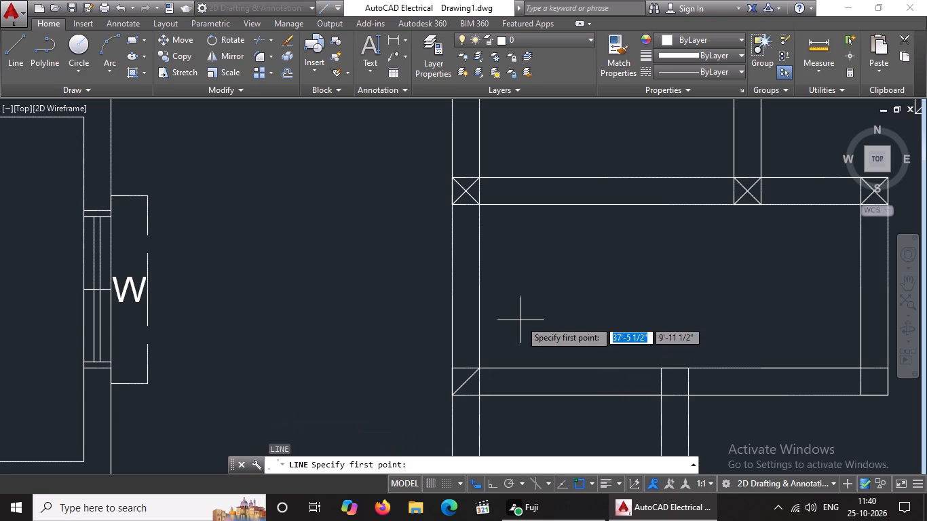
{"action": "left_click", "coordinate": [455, 366]}
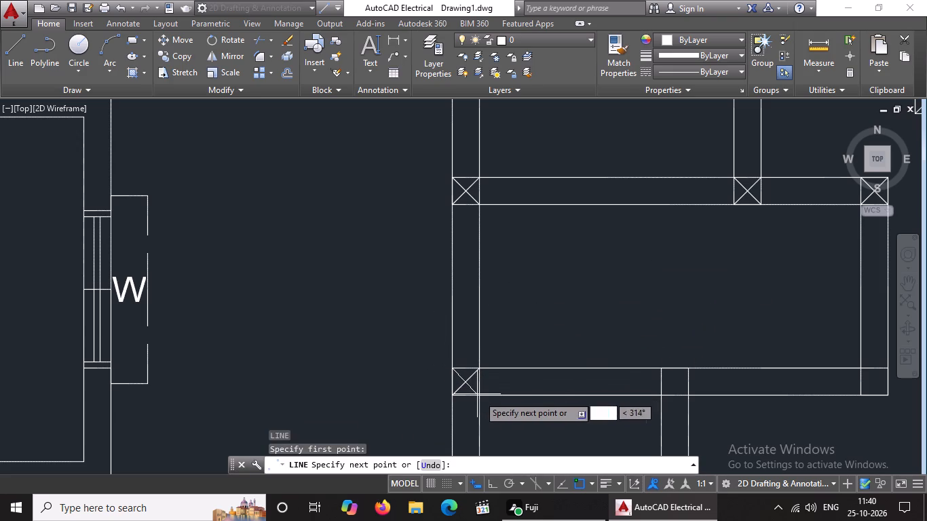
{"action": "left_click_drag", "start_coordinate": [478, 397], "coordinate": [501, 410]}
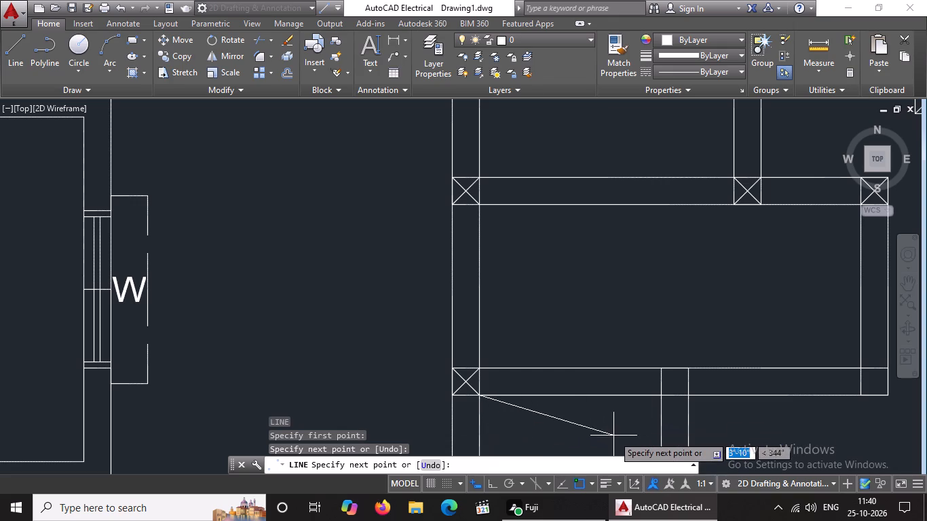
{"action": "key", "text": "Return"}
Draw two crossed diagonals in the square where the lower short vertical partition meets that rectangular space's bottom wall.
{"action": "key", "text": "l"}
{"action": "key", "text": "Return"}
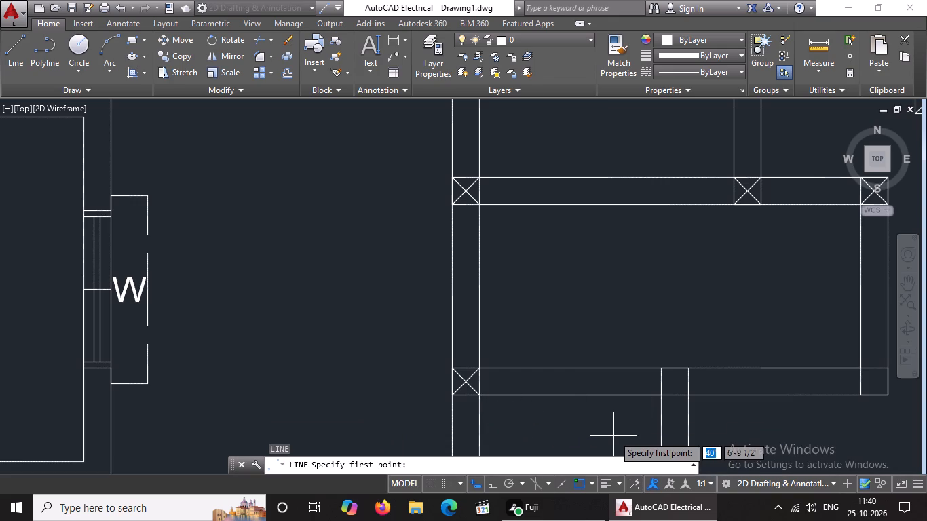
{"action": "left_click", "coordinate": [660, 393]}
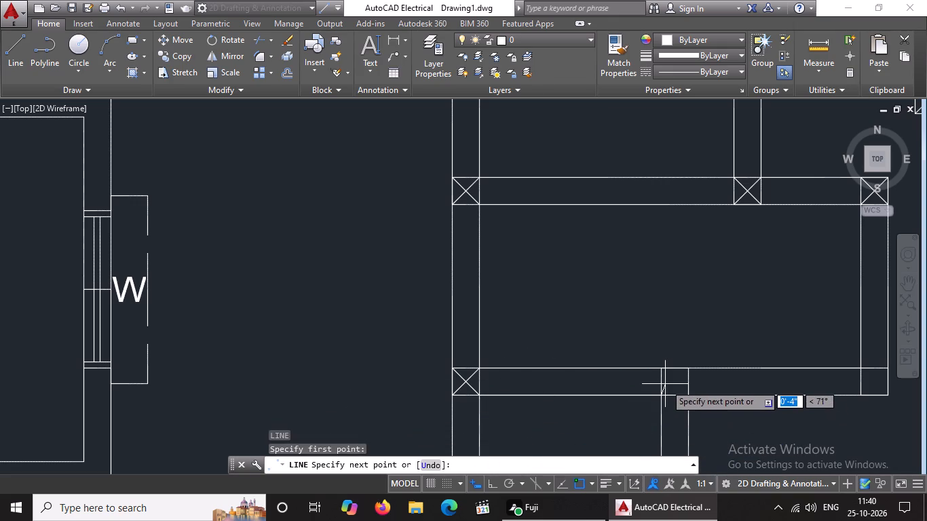
{"action": "left_click", "coordinate": [684, 369]}
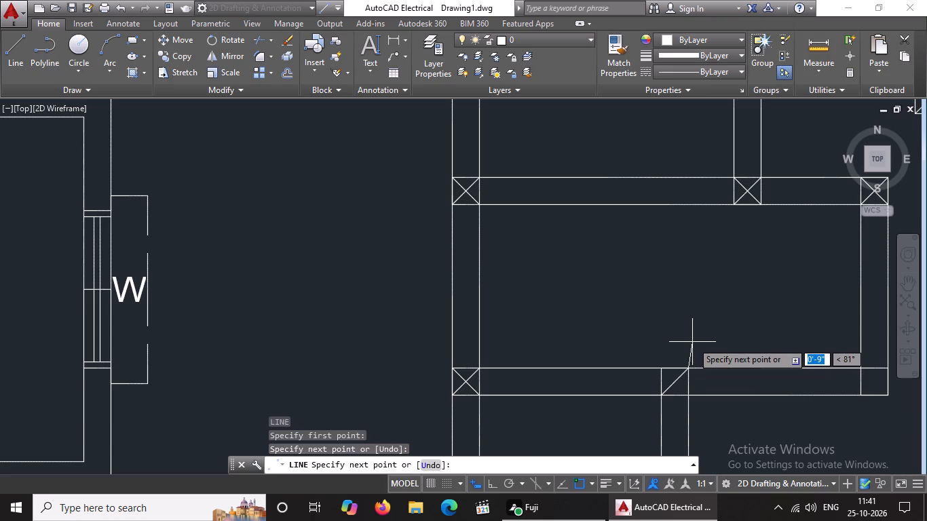
{"action": "key", "text": "Return"}
{"action": "key", "text": "l"}
{"action": "key", "text": "Return"}
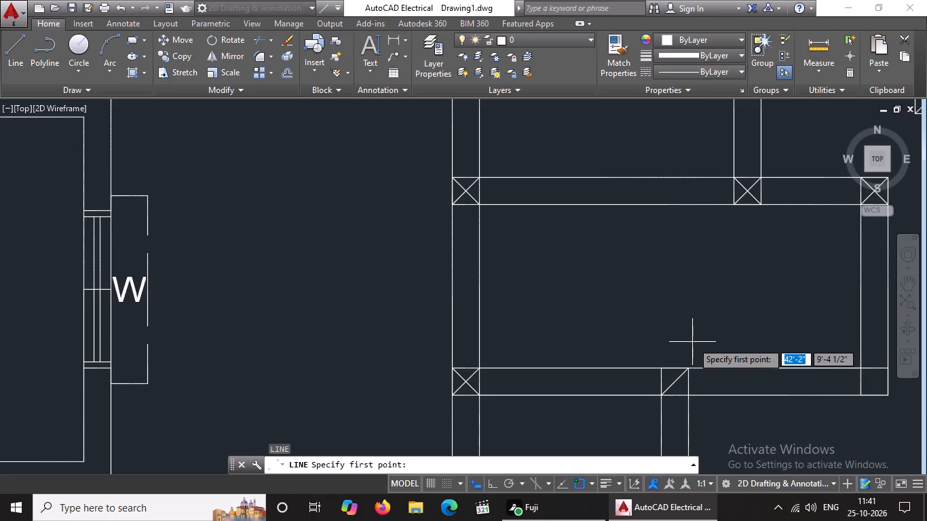
{"action": "left_click_drag", "start_coordinate": [661, 367], "coordinate": [661, 366]}
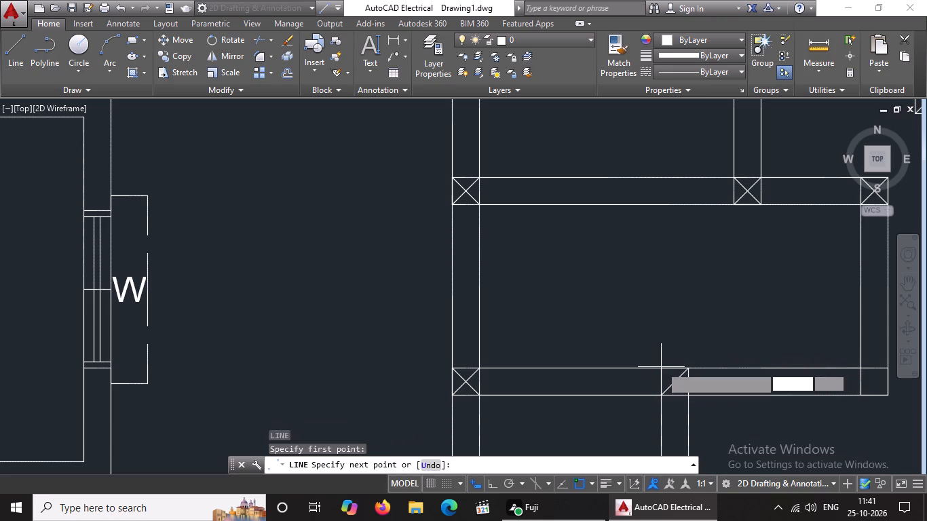
{"action": "left_click_drag", "start_coordinate": [661, 366], "coordinate": [671, 376]}
{"action": "left_click_drag", "start_coordinate": [688, 393], "coordinate": [770, 446]}
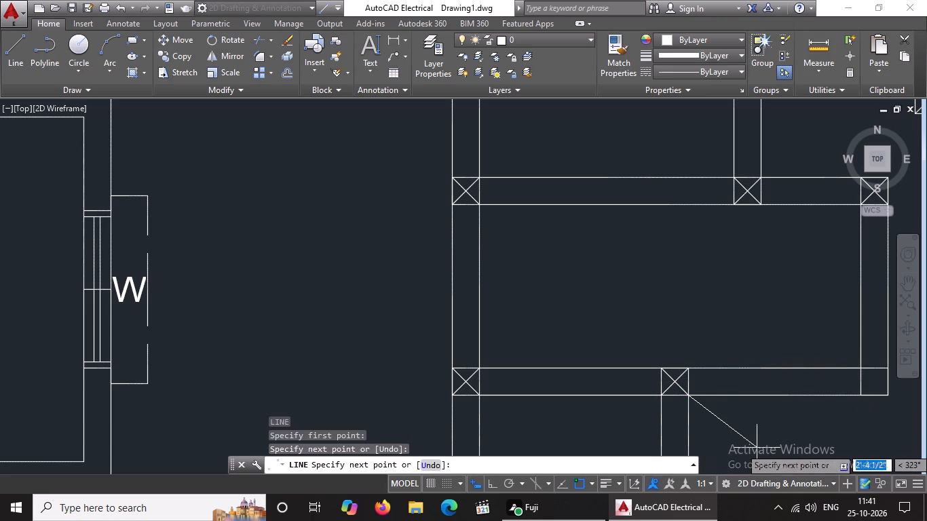
{"action": "key", "text": "Return"}
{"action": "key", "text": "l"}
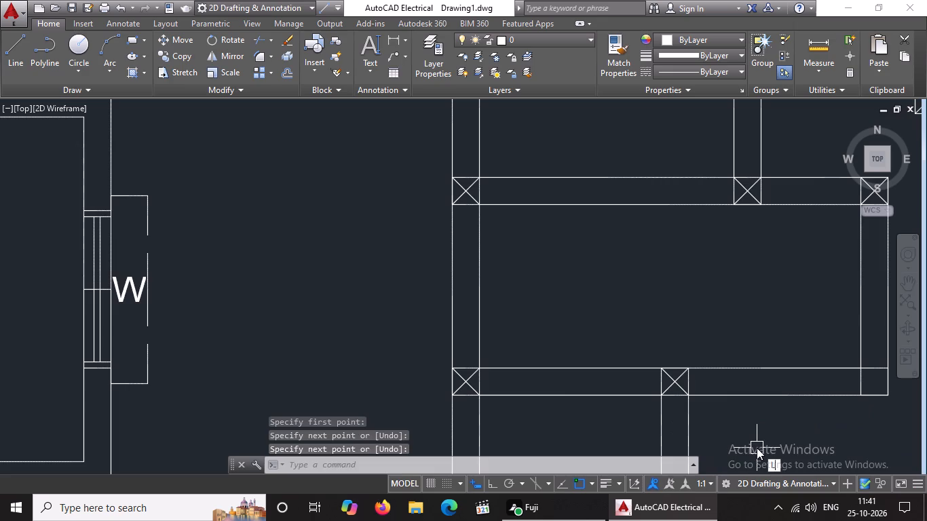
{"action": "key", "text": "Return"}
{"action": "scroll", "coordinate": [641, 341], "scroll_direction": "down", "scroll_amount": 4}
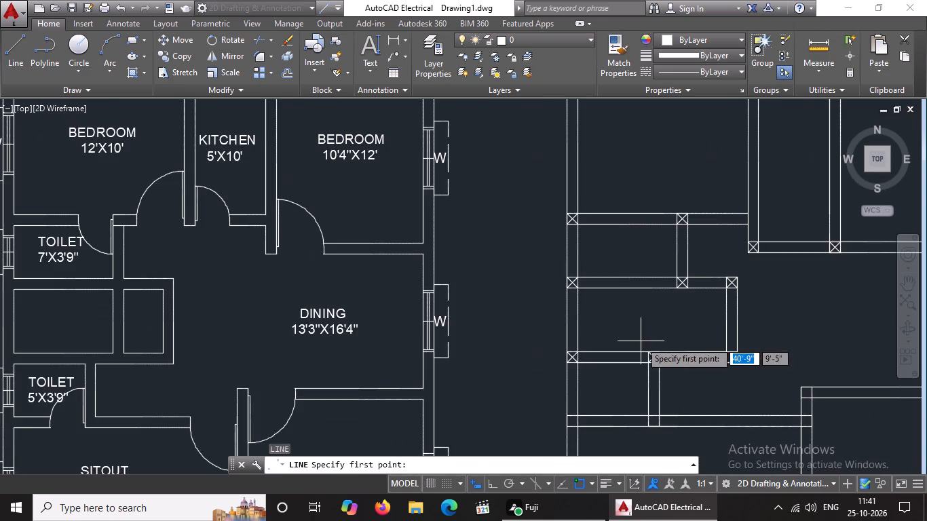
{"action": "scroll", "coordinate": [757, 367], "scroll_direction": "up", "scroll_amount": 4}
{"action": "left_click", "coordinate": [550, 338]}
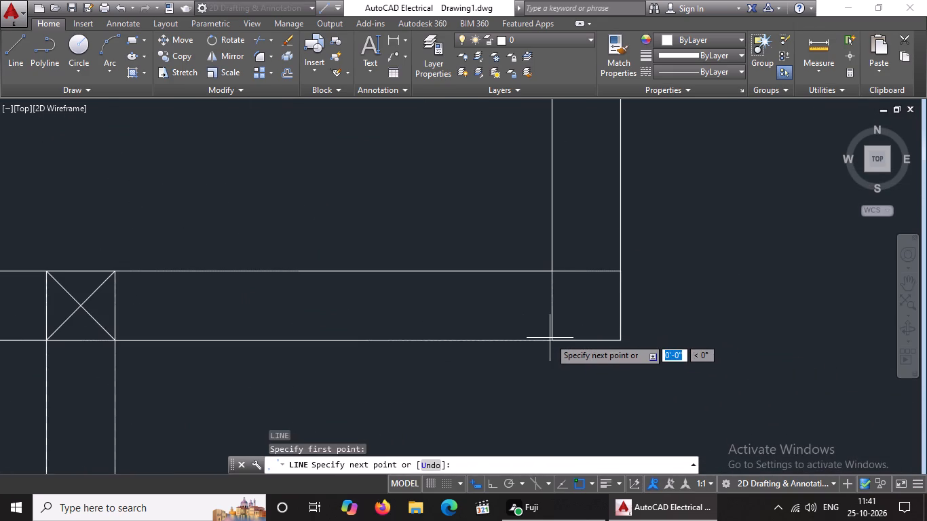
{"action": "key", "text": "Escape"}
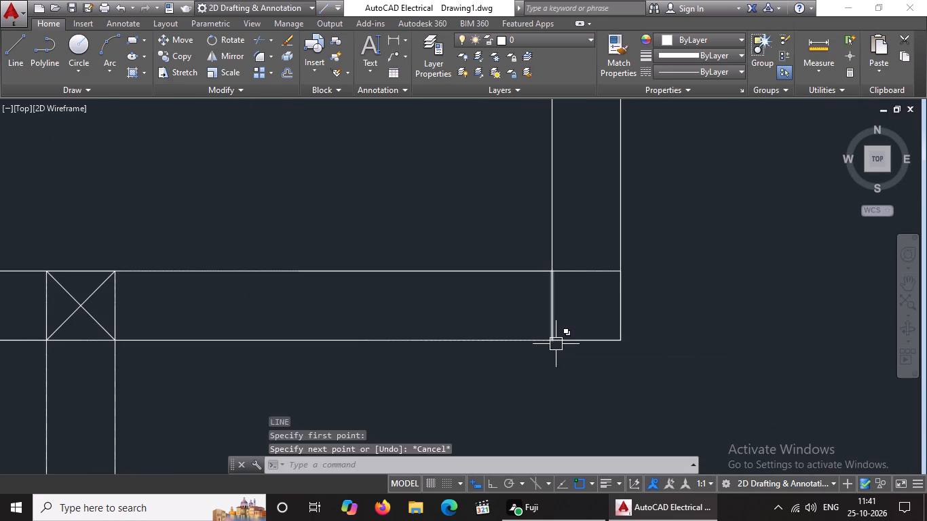
Draw two crossed diagonals in the corner square at the right end of the rectangular space's bottom wall.
{"action": "key", "text": "l"}
{"action": "key", "text": "Return"}
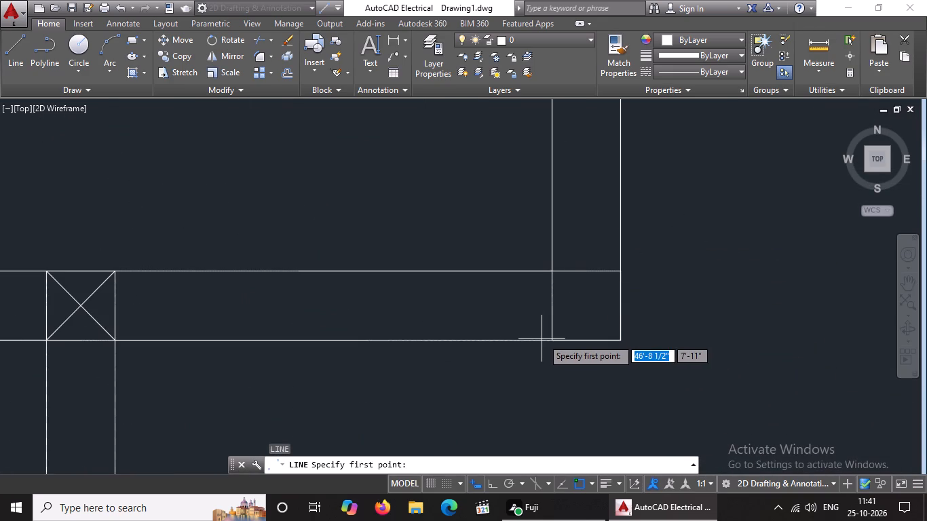
{"action": "left_click", "coordinate": [552, 341]}
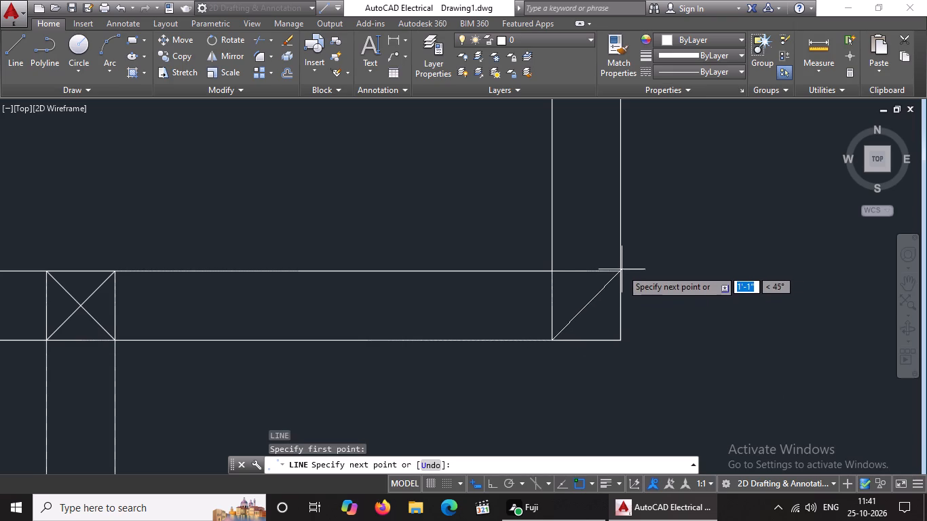
{"action": "left_click_drag", "start_coordinate": [618, 272], "coordinate": [647, 258]}
{"action": "key", "text": "Return"}
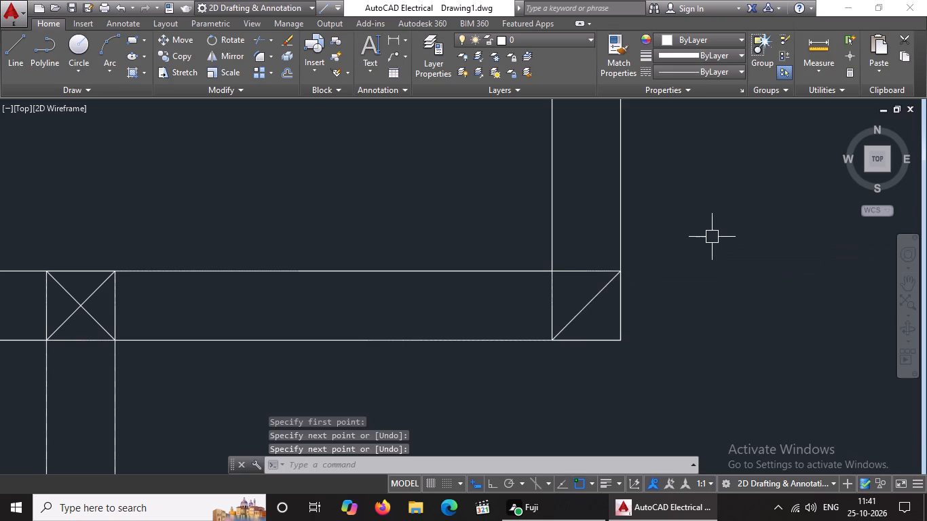
{"action": "key", "text": "l"}
{"action": "key", "text": "Return"}
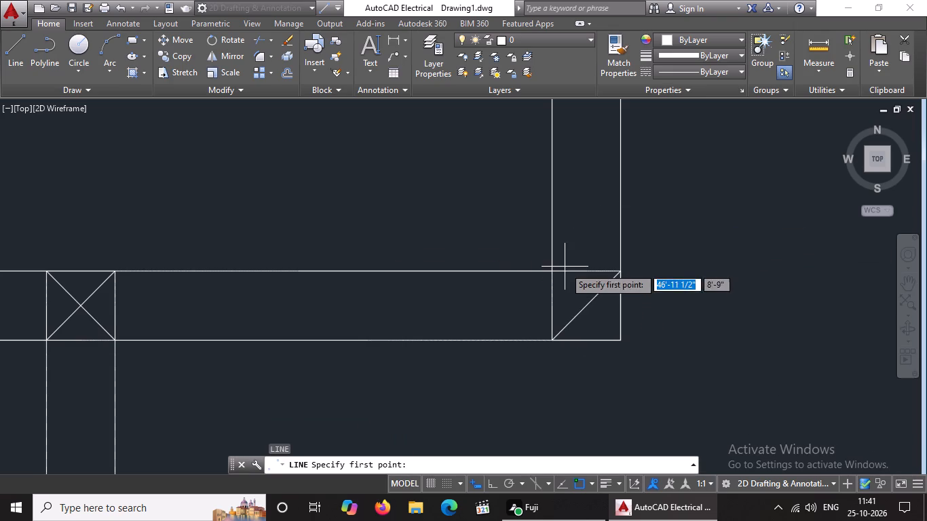
{"action": "left_click", "coordinate": [551, 269]}
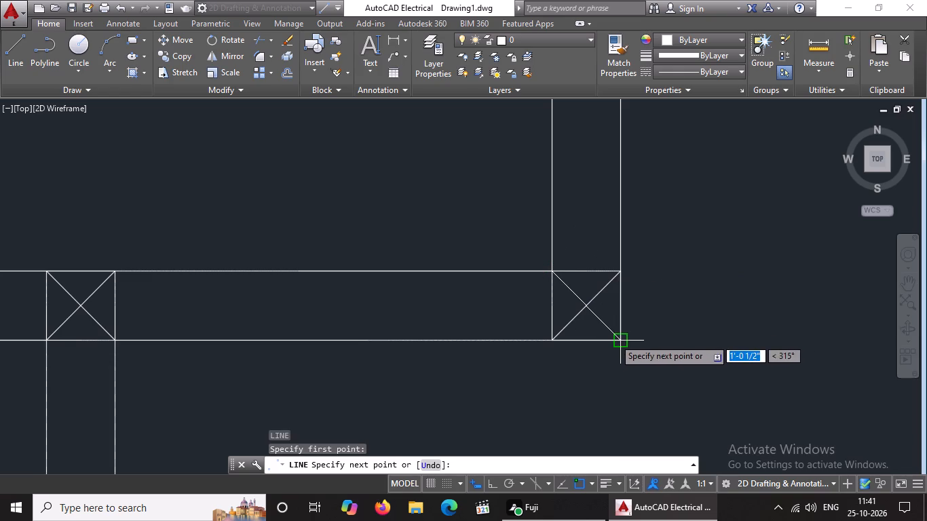
{"action": "left_click_drag", "start_coordinate": [614, 338], "coordinate": [628, 336]}
{"action": "scroll", "coordinate": [656, 329], "scroll_direction": "down", "scroll_amount": 4}
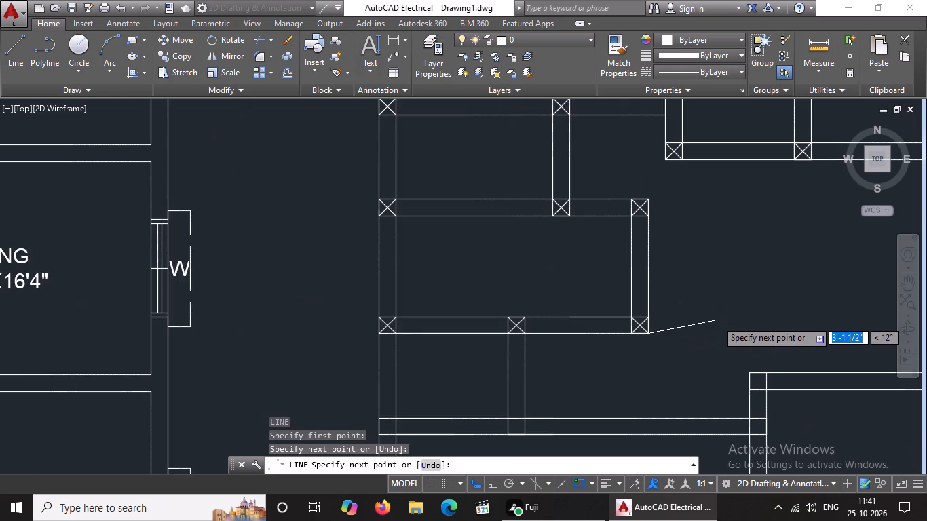
{"action": "key", "text": "Return"}
Draw two crossed diagonals in the square where the large bottom-left room's top wall meets the left outer wall.
{"action": "key", "text": "l"}
{"action": "key", "text": "Return"}
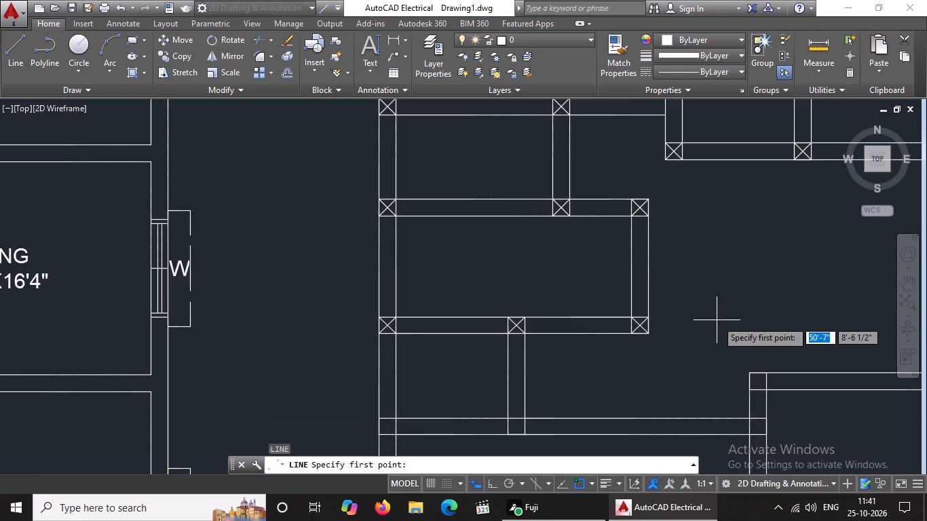
{"action": "scroll", "coordinate": [586, 296], "scroll_direction": "down", "scroll_amount": 1}
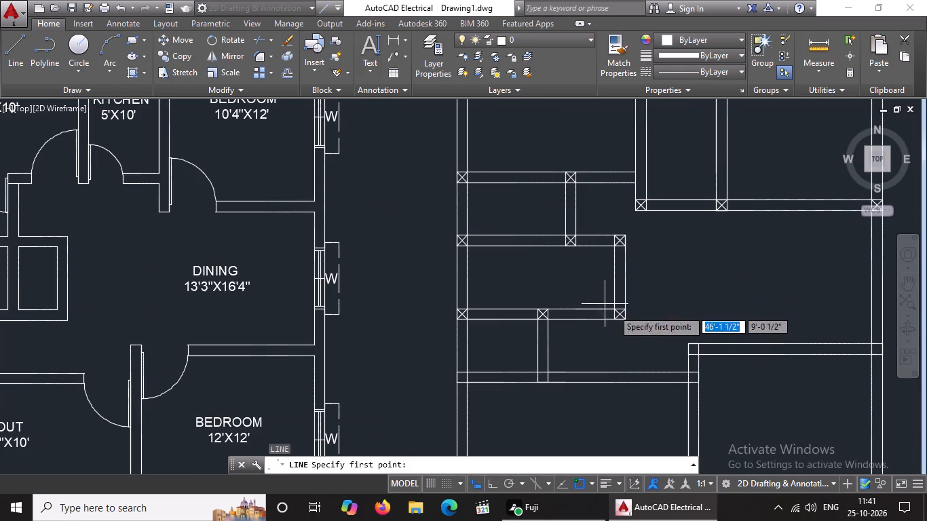
{"action": "middle_click_drag", "start_coordinate": [489, 351], "coordinate": [494, 332]}
{"action": "scroll", "coordinate": [582, 322], "scroll_direction": "down", "scroll_amount": 2}
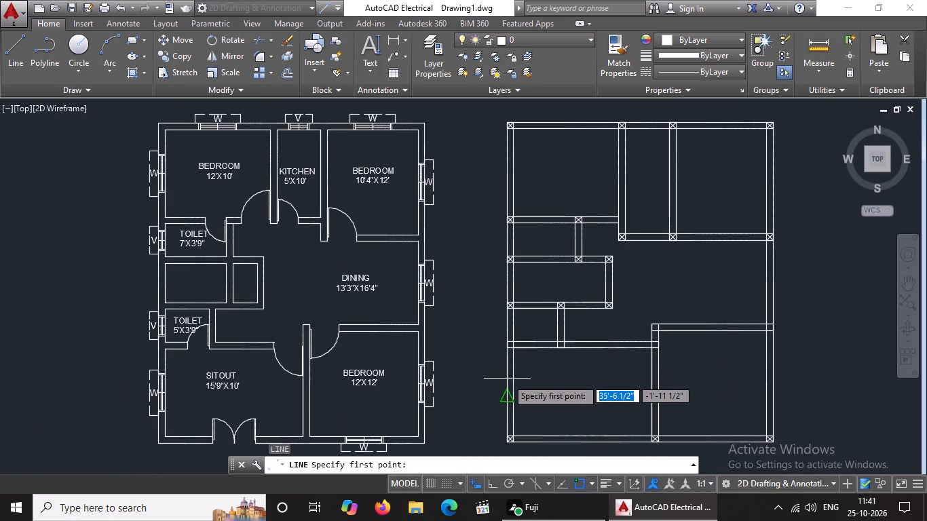
{"action": "scroll", "coordinate": [527, 346], "scroll_direction": "up", "scroll_amount": 3}
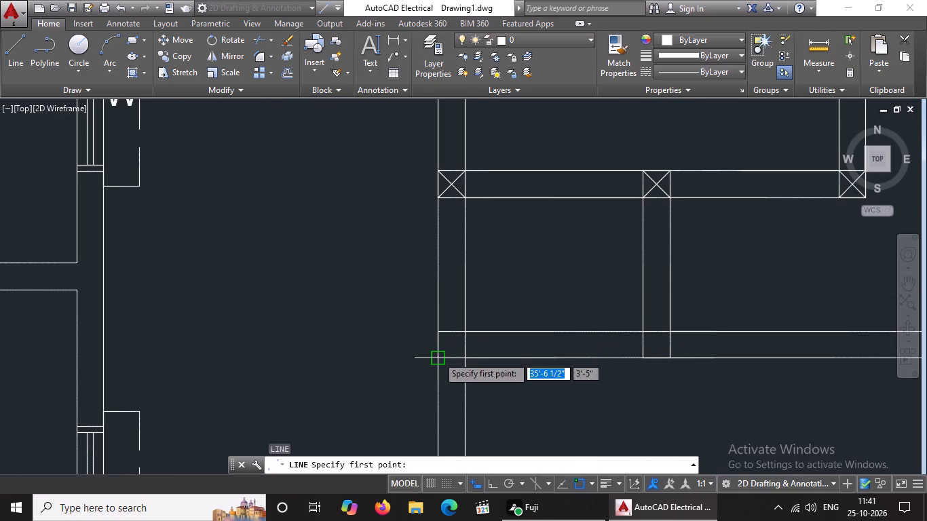
{"action": "left_click_drag", "start_coordinate": [438, 358], "coordinate": [447, 350]}
{"action": "left_click_drag", "start_coordinate": [470, 330], "coordinate": [486, 317]}
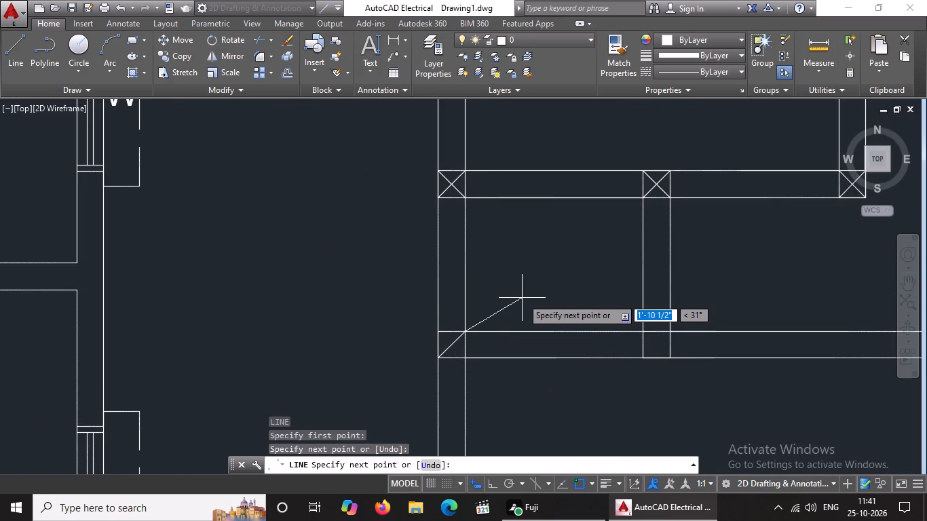
{"action": "key", "text": "Return"}
{"action": "key", "text": "l"}
{"action": "key", "text": "Return"}
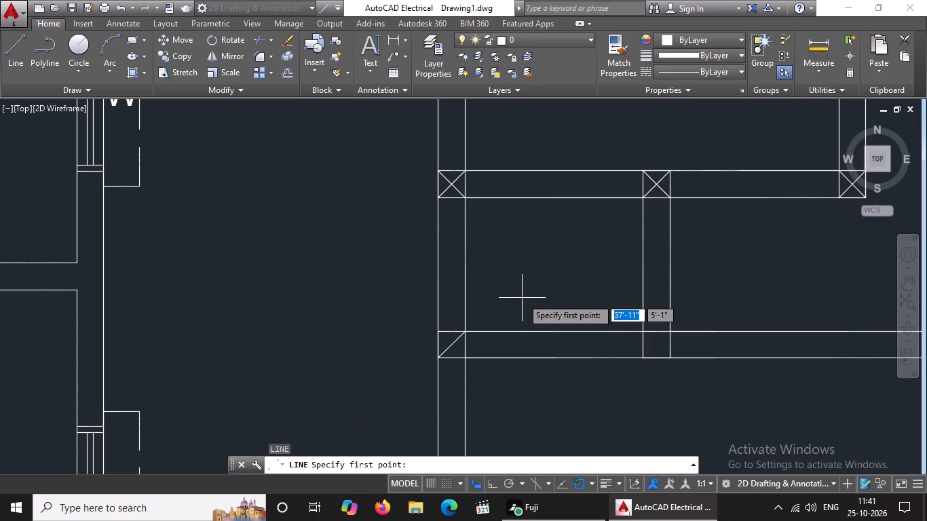
{"action": "left_click", "coordinate": [439, 332]}
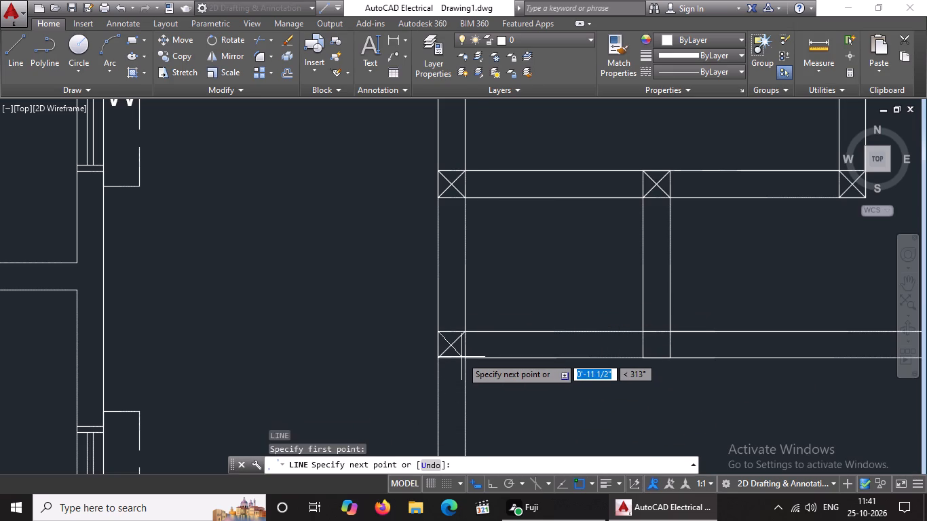
{"action": "left_click", "coordinate": [467, 358]}
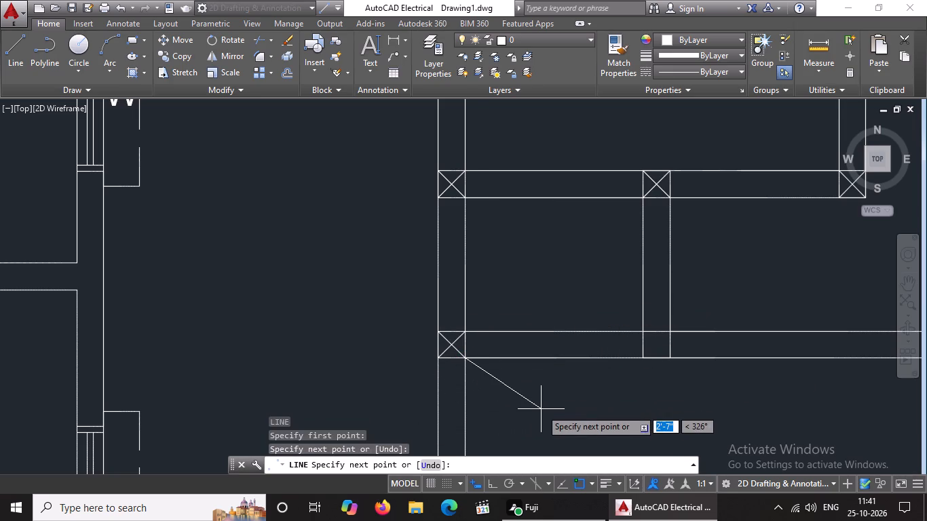
{"action": "key", "text": "Return"}
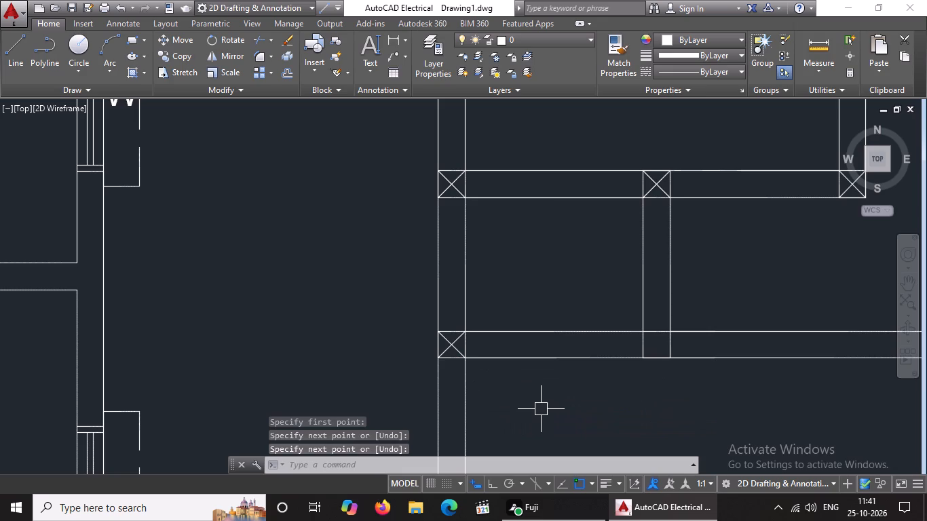
Draw two crossed diagonals in the square where the lowest short vertical partition meets the large bottom-left room's top wall.
{"action": "key", "text": "l"}
{"action": "key", "text": "Return"}
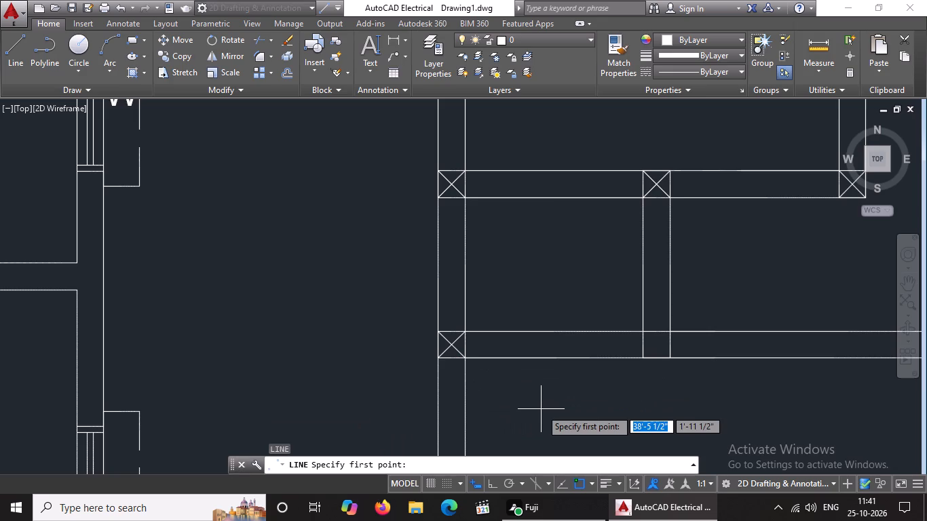
{"action": "left_click", "coordinate": [643, 352]}
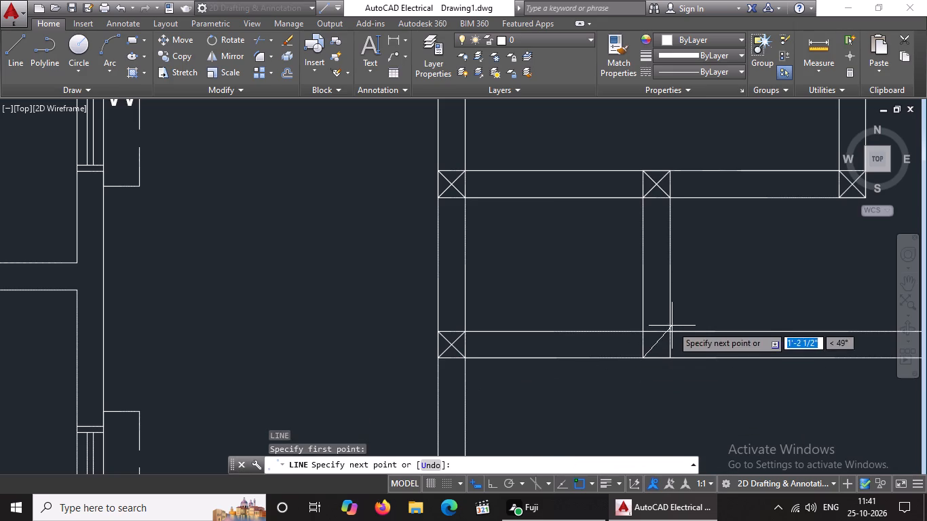
{"action": "left_click_drag", "start_coordinate": [670, 329], "coordinate": [679, 313]}
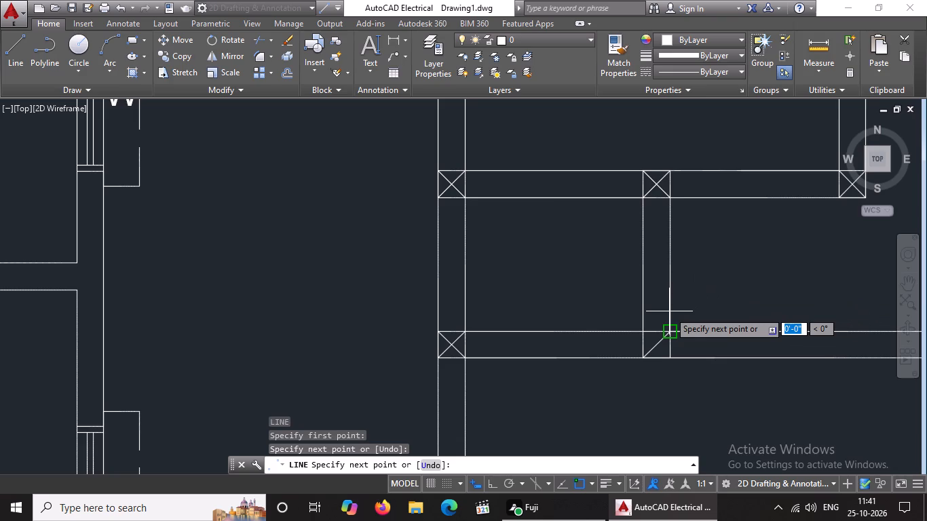
{"action": "key", "text": "Return"}
{"action": "key", "text": "l"}
{"action": "key", "text": "Return"}
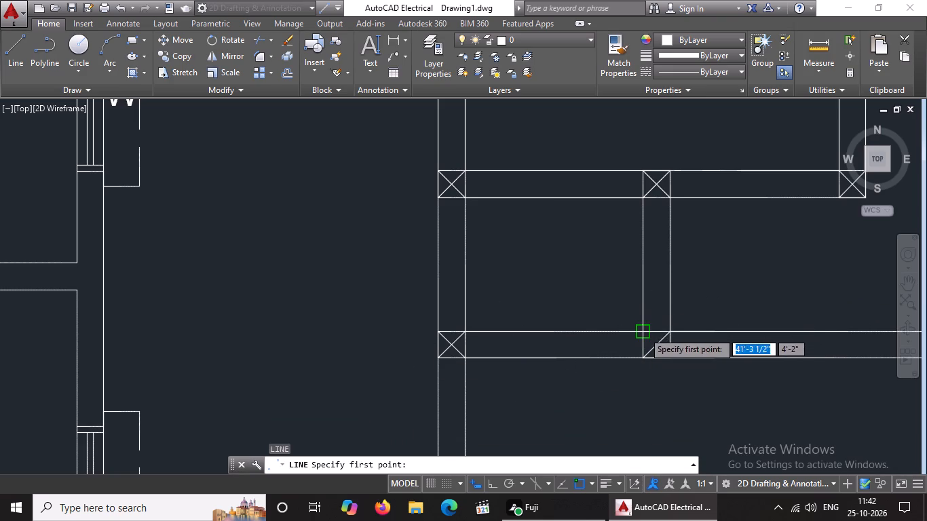
{"action": "left_click", "coordinate": [643, 332]}
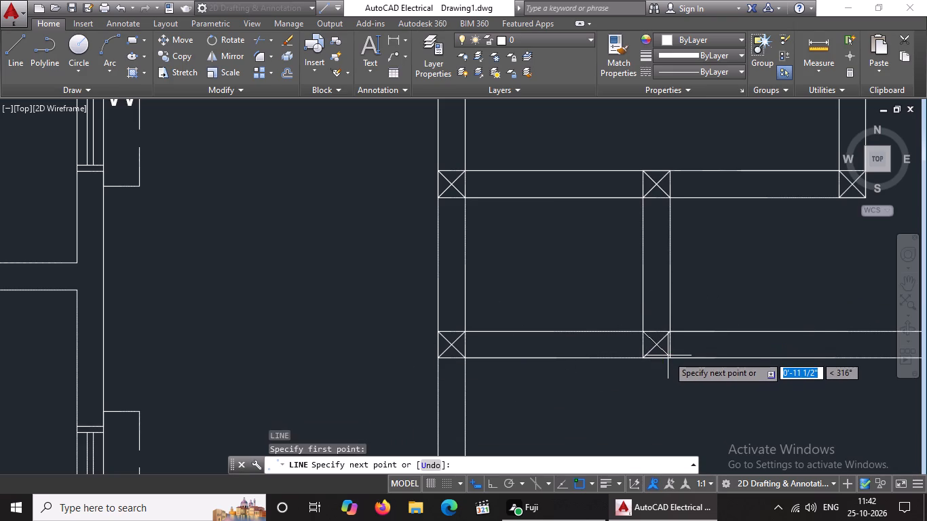
{"action": "left_click", "coordinate": [669, 360]}
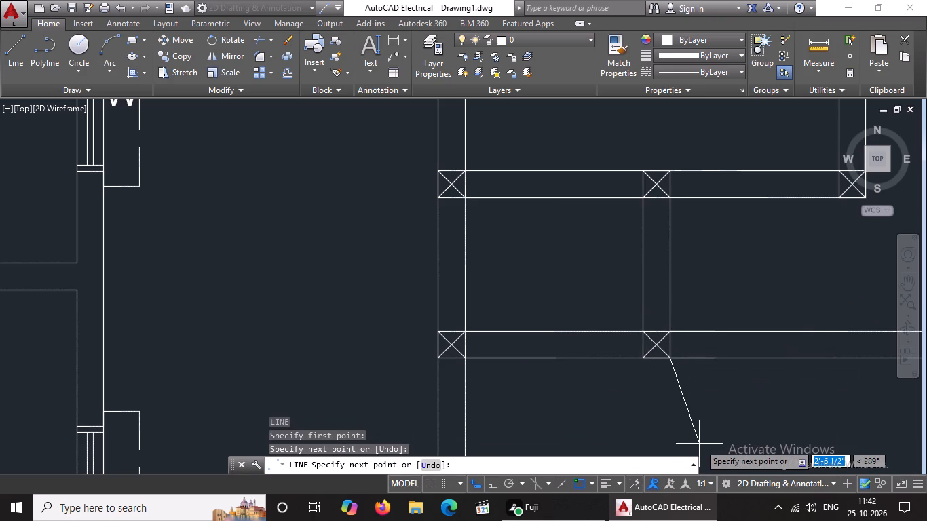
{"action": "key", "text": "Return"}
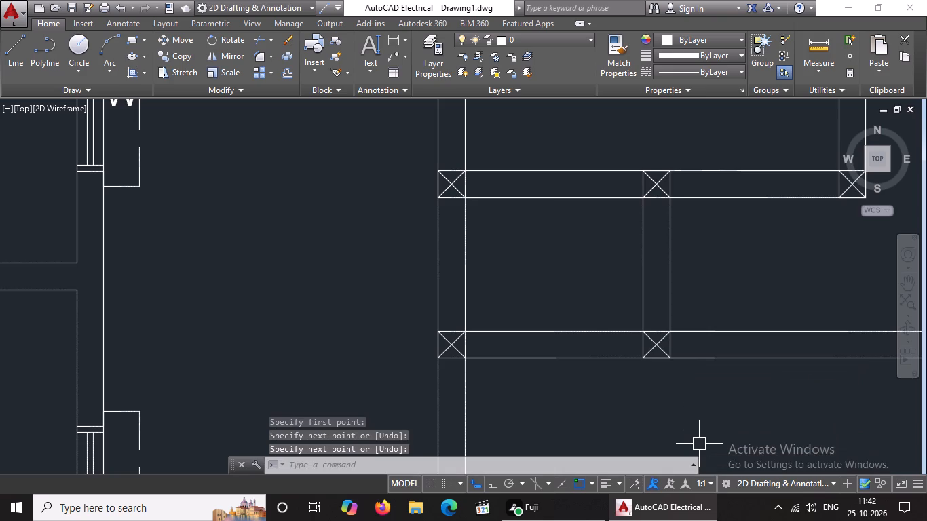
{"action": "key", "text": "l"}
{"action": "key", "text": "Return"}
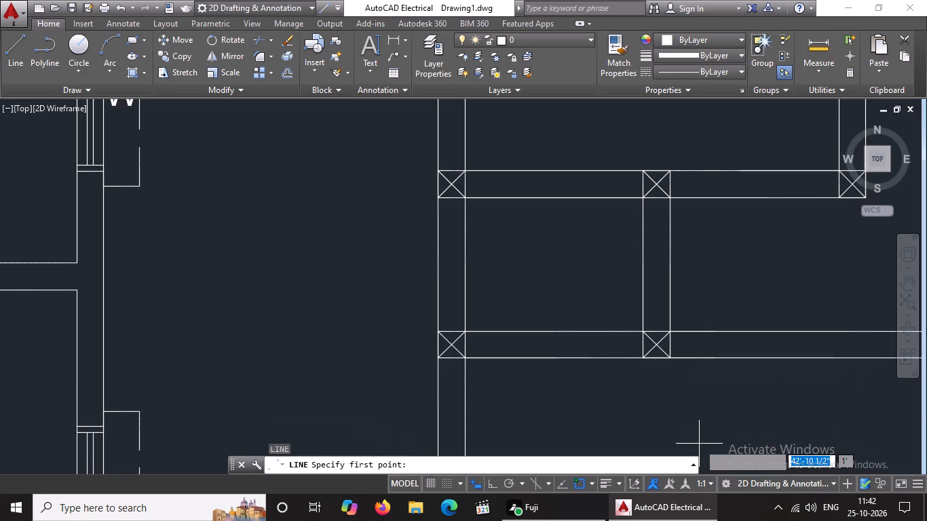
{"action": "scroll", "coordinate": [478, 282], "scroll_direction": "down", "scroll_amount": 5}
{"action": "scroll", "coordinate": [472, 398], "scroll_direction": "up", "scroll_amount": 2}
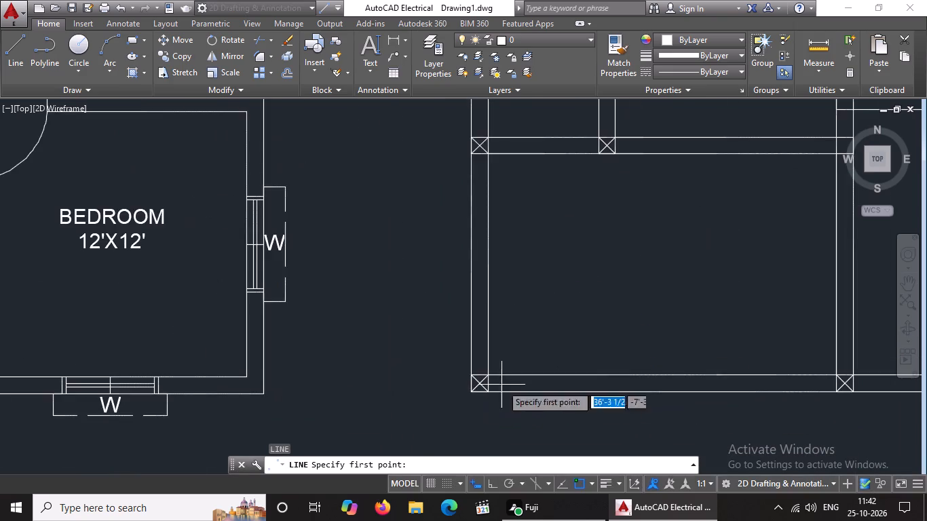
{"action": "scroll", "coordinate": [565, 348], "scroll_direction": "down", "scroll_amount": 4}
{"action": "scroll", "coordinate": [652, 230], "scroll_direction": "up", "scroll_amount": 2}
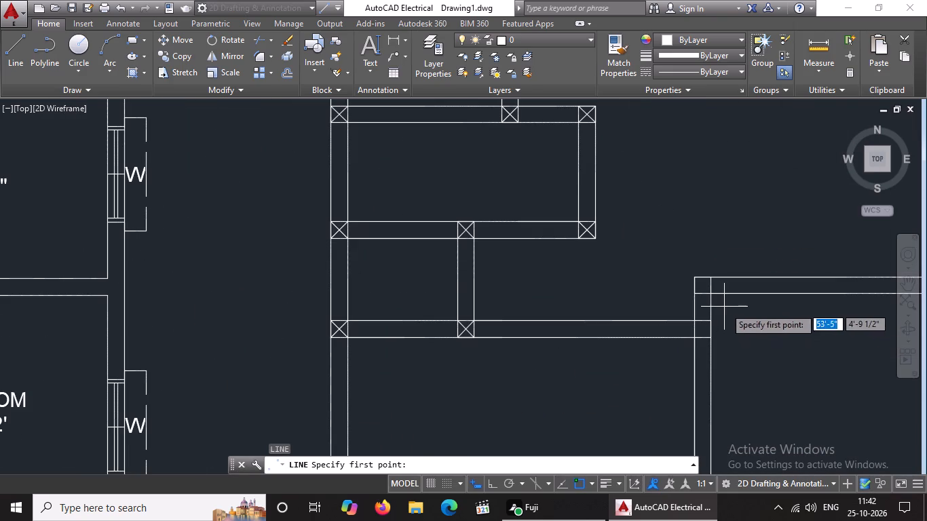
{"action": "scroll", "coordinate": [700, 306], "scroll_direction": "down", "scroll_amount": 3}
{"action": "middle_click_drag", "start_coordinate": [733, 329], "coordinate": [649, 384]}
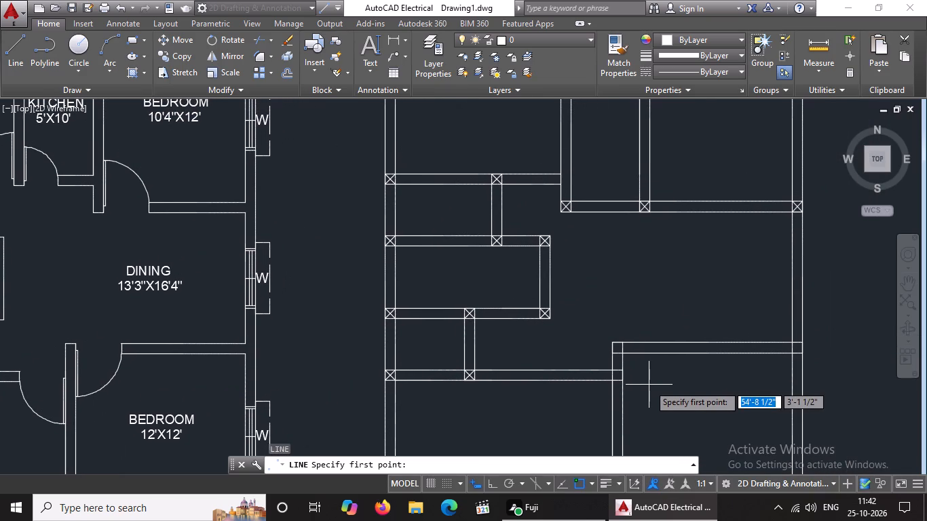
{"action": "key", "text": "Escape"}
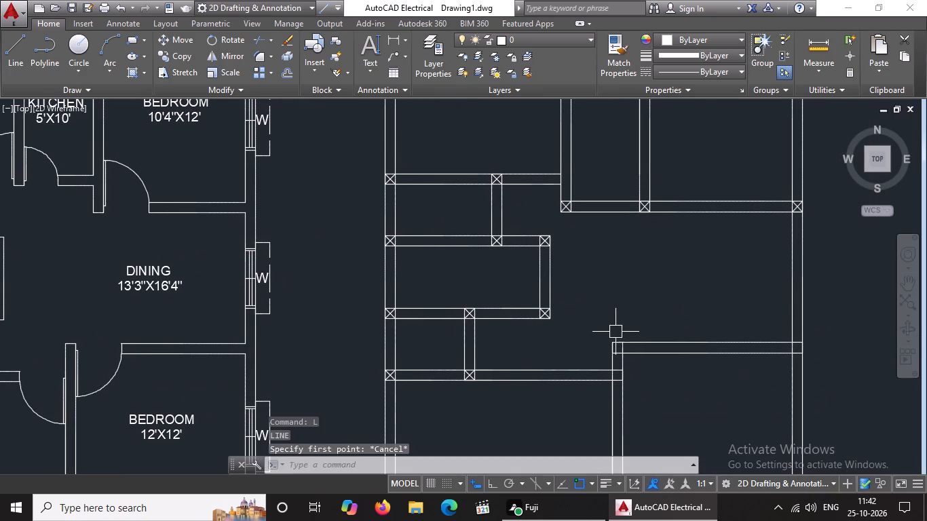
Delete the lines of the bottom-right room's top wall, including the short segments at both ends.
{"action": "left_click", "coordinate": [596, 322]}
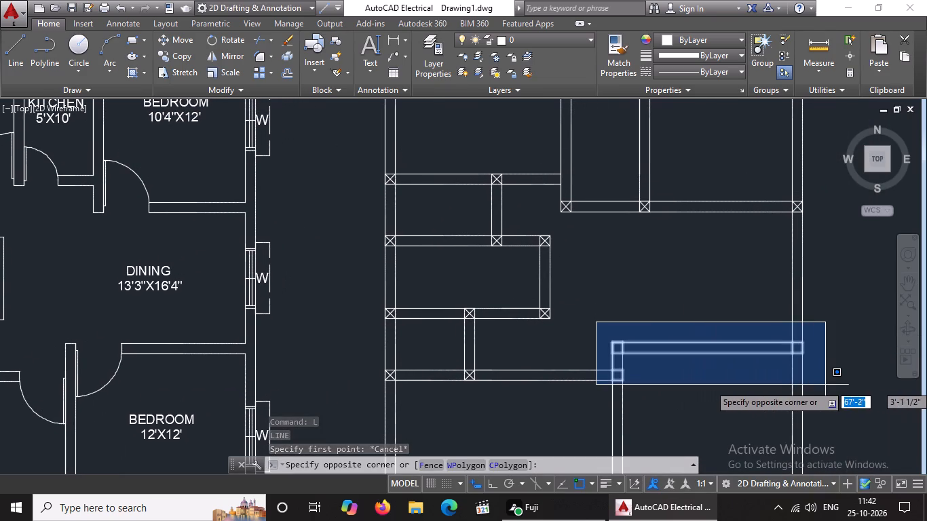
{"action": "left_click", "coordinate": [836, 362]}
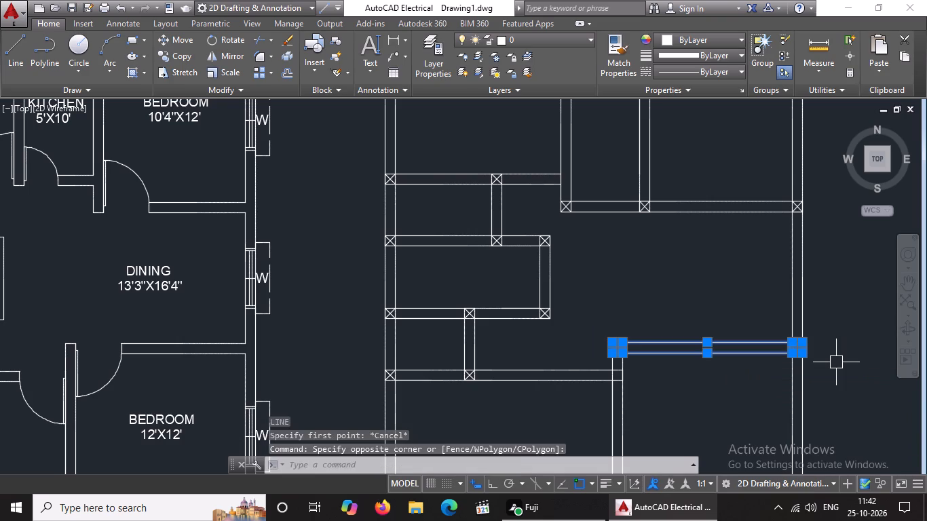
{"action": "key", "text": "Delete"}
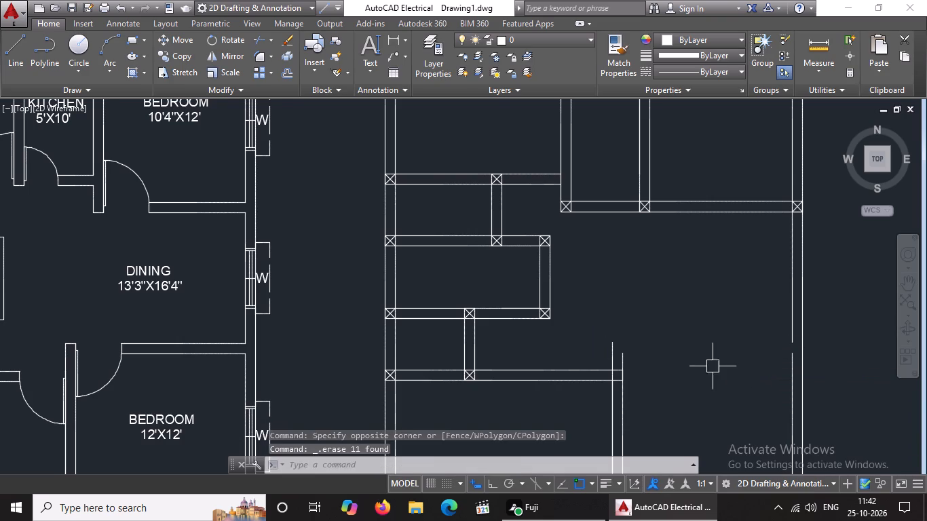
Erase and trim the two leftover vertical stubs above the right end of the large bottom-left room's top wall.
{"action": "scroll", "coordinate": [683, 370], "scroll_direction": "up", "scroll_amount": 1}
{"action": "left_click", "coordinate": [566, 347]}
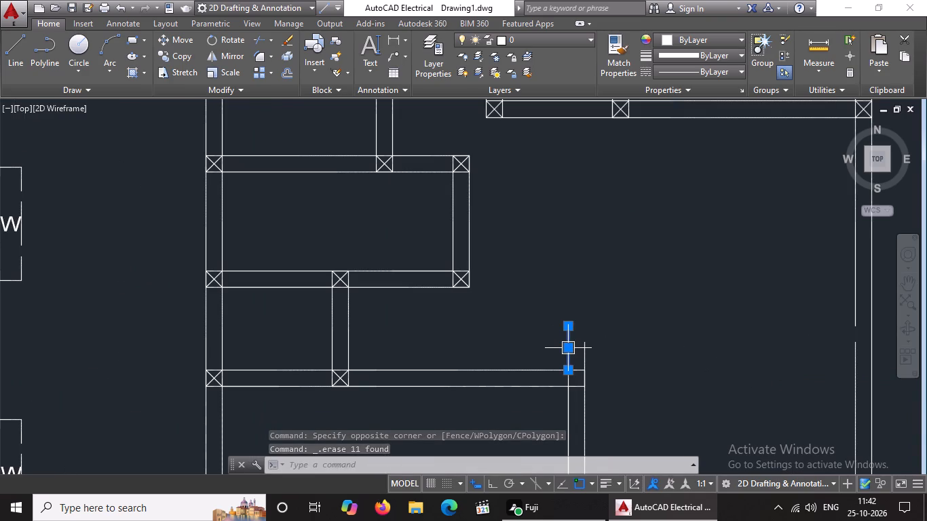
{"action": "key", "text": "Return"}
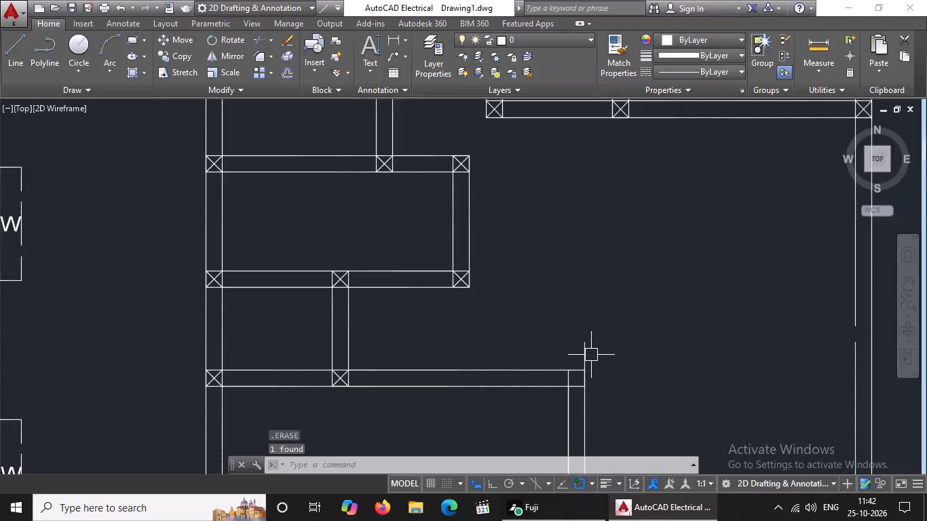
{"action": "type", "text": "TR"}
{"action": "key", "text": "Return"}
{"action": "key", "text": "Return"}
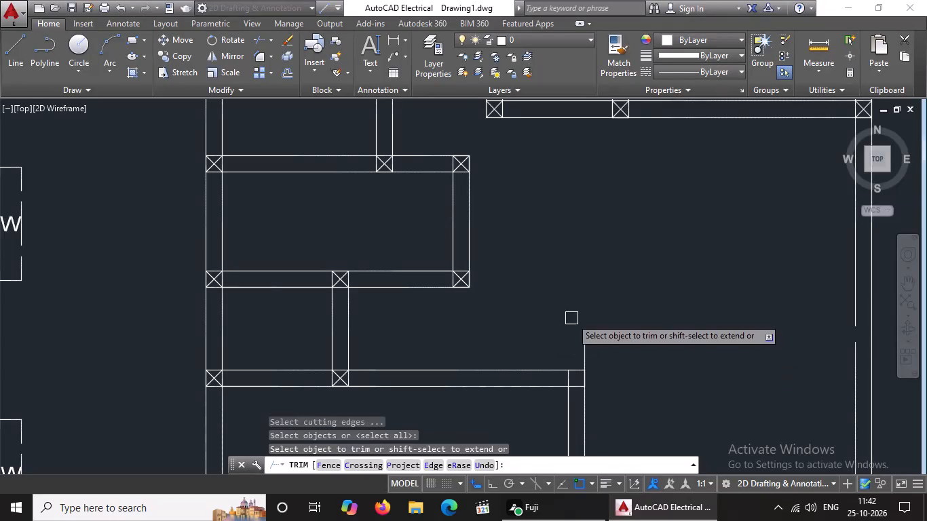
{"action": "left_click", "coordinate": [582, 351]}
{"action": "left_click", "coordinate": [584, 362]}
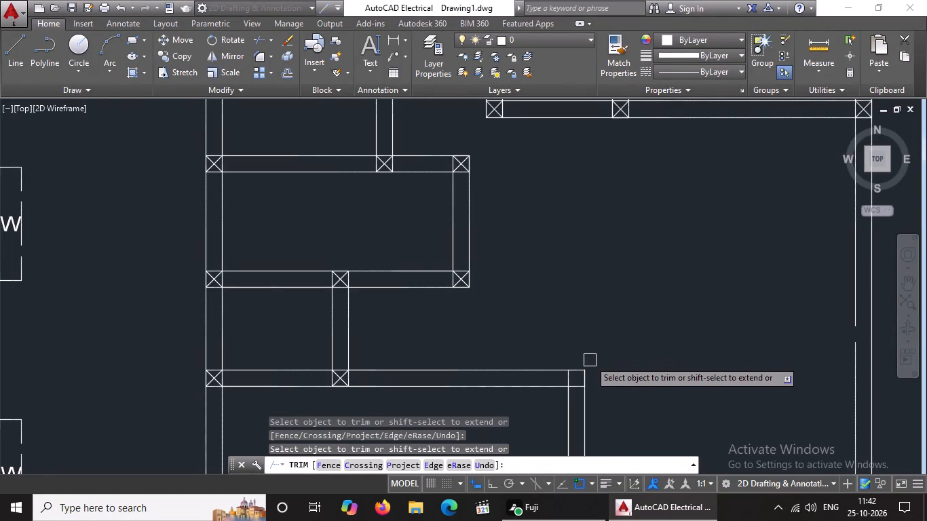
{"action": "scroll", "coordinate": [590, 360], "scroll_direction": "down", "scroll_amount": 7}
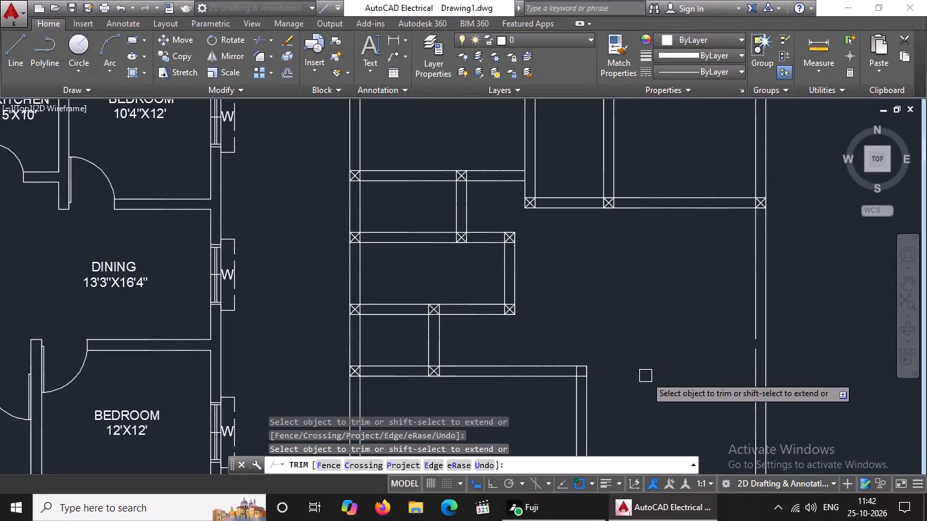
{"action": "key", "text": "Escape"}
Extend the inner line of the right outer wall upward to close the gap left by the deleted wall.
{"action": "type", "text": "EX"}
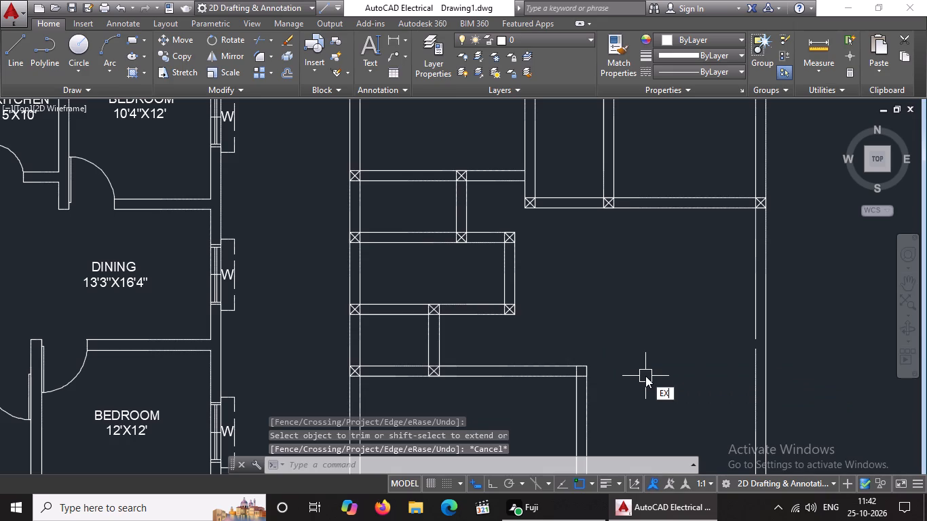
{"action": "key", "text": "Return"}
{"action": "key", "text": "Return"}
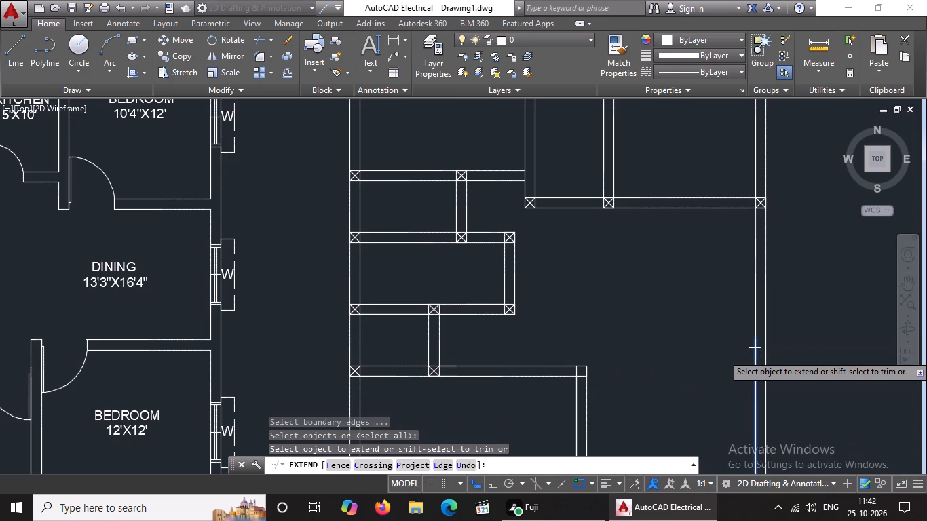
{"action": "left_click", "coordinate": [755, 354]}
{"action": "scroll", "coordinate": [628, 372], "scroll_direction": "down", "scroll_amount": 5}
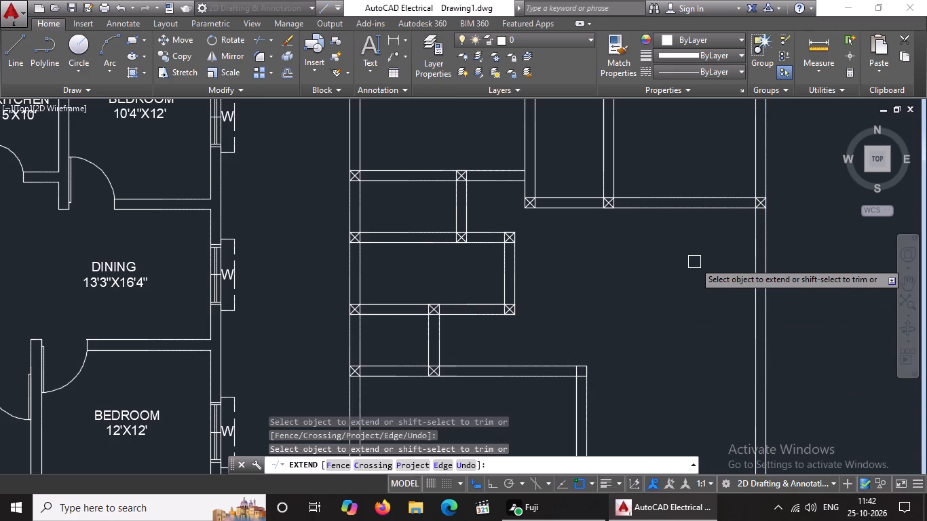
{"action": "key", "text": "Escape"}
Extend the lower line of the large bottom-left room's top wall across to the right outer wall's outer line.
{"action": "type", "text": "EX"}
{"action": "key", "text": "Return"}
{"action": "key", "text": "Return"}
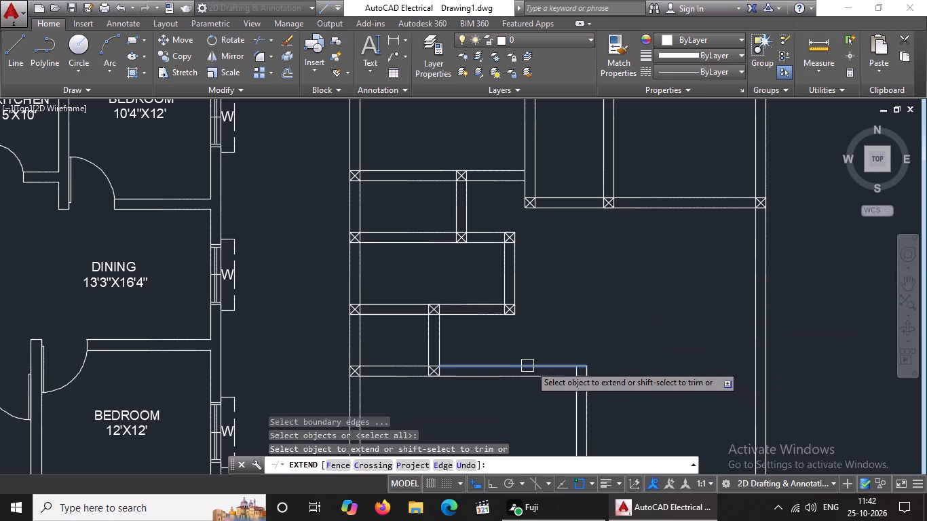
{"action": "left_click", "coordinate": [546, 379]}
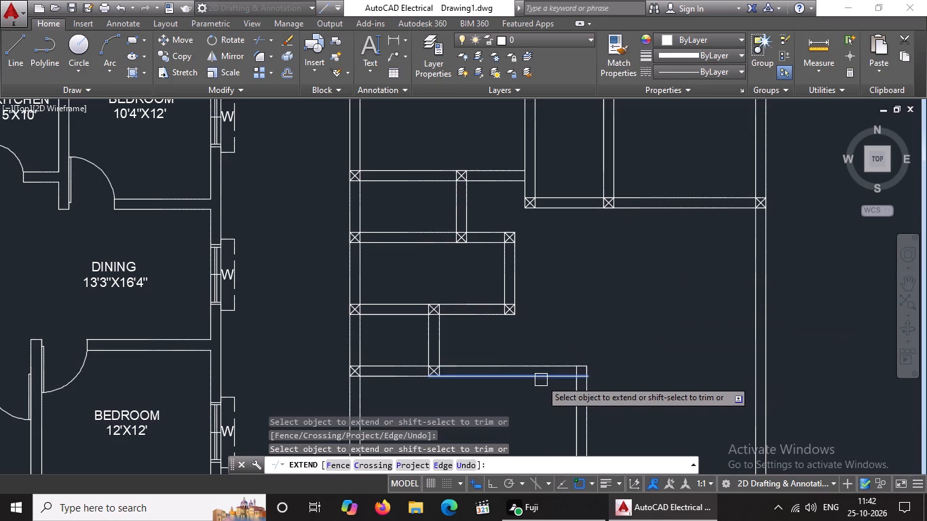
{"action": "left_click", "coordinate": [541, 380]}
{"action": "left_click", "coordinate": [549, 380]}
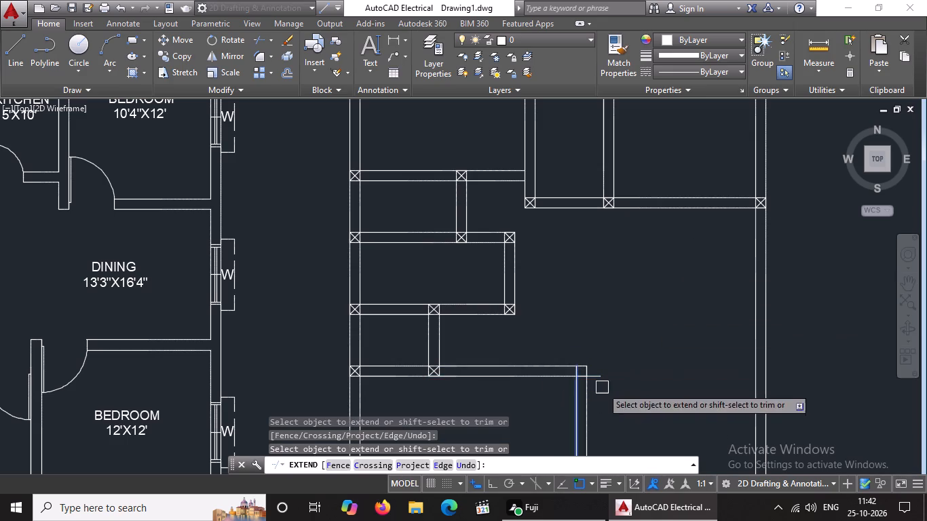
{"action": "left_click", "coordinate": [599, 377]}
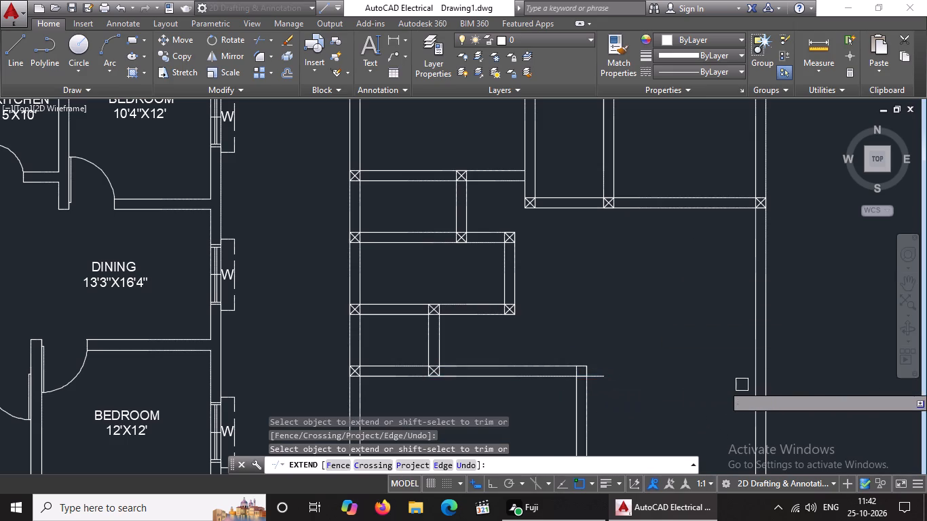
{"action": "left_click", "coordinate": [606, 375]}
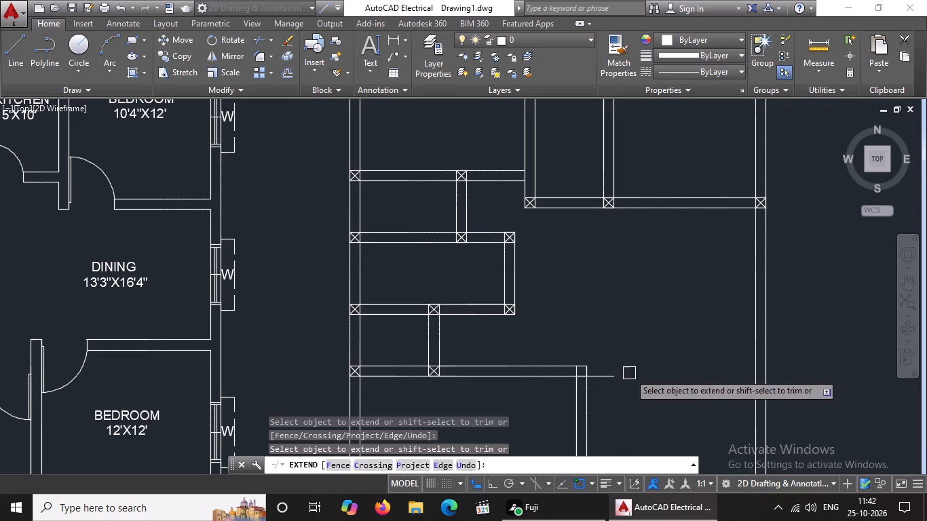
{"action": "left_click", "coordinate": [616, 376]}
{"action": "left_click", "coordinate": [646, 375]}
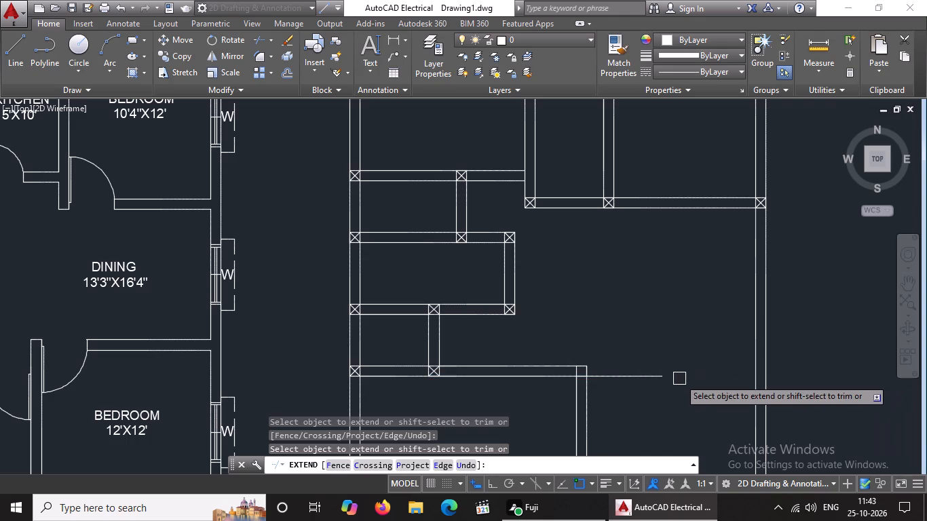
{"action": "left_click_drag", "start_coordinate": [651, 377], "coordinate": [663, 375]}
{"action": "left_click", "coordinate": [702, 379]}
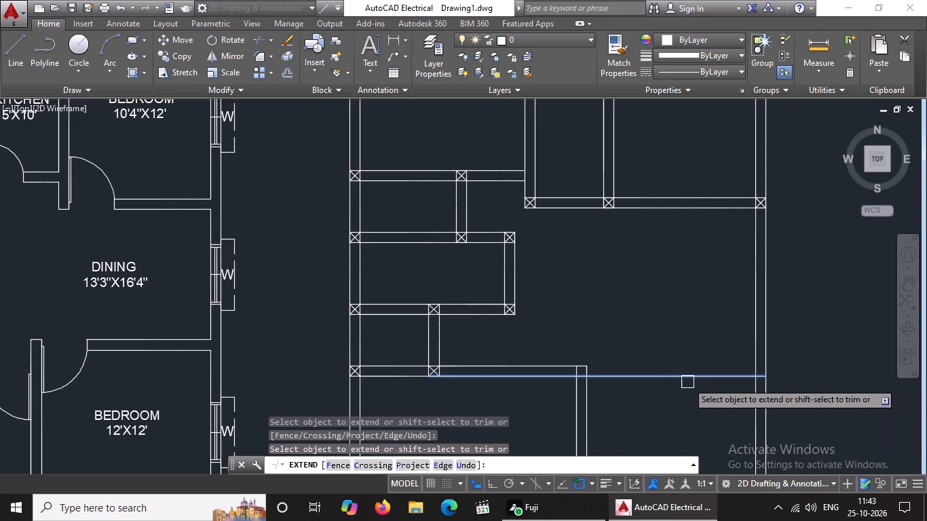
{"action": "left_click", "coordinate": [710, 379]}
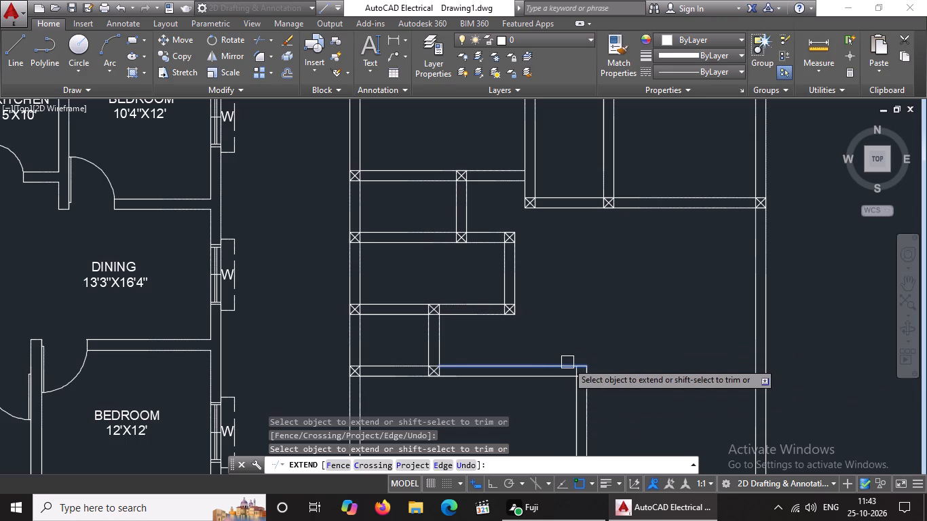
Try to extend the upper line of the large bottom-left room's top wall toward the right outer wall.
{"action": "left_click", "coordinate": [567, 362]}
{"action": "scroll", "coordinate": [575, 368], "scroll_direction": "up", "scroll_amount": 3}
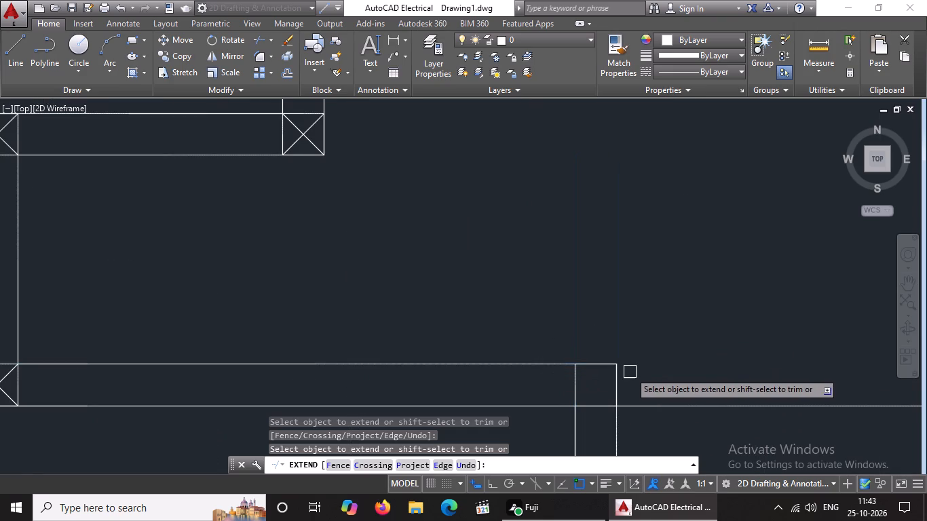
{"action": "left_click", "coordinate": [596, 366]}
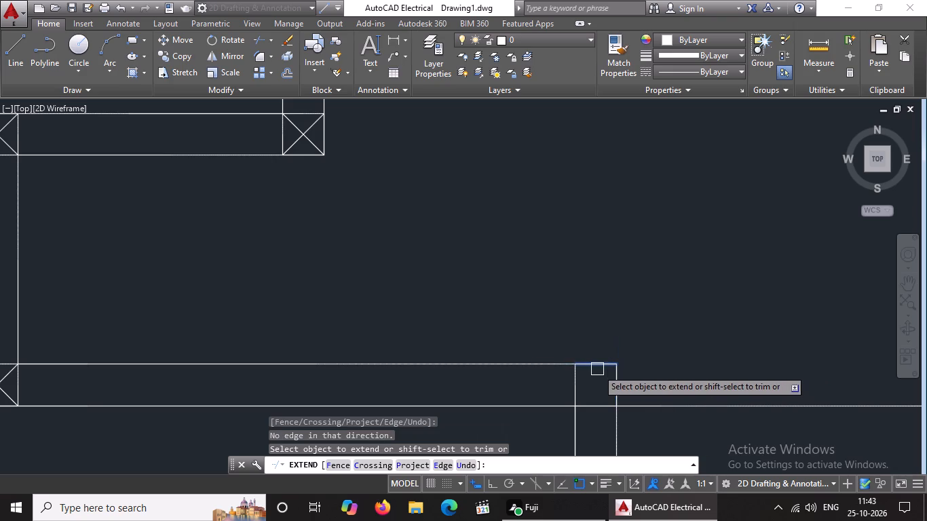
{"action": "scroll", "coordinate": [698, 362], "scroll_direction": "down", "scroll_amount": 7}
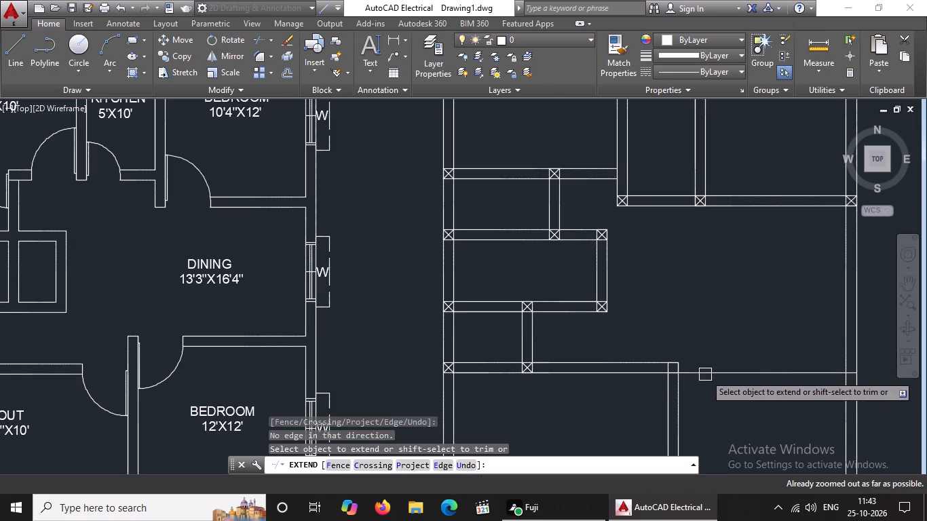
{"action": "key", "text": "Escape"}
Draw a horizontal line from the upper end of the bottom rooms' dividing wall to just past the right outer wall.
{"action": "key", "text": "l"}
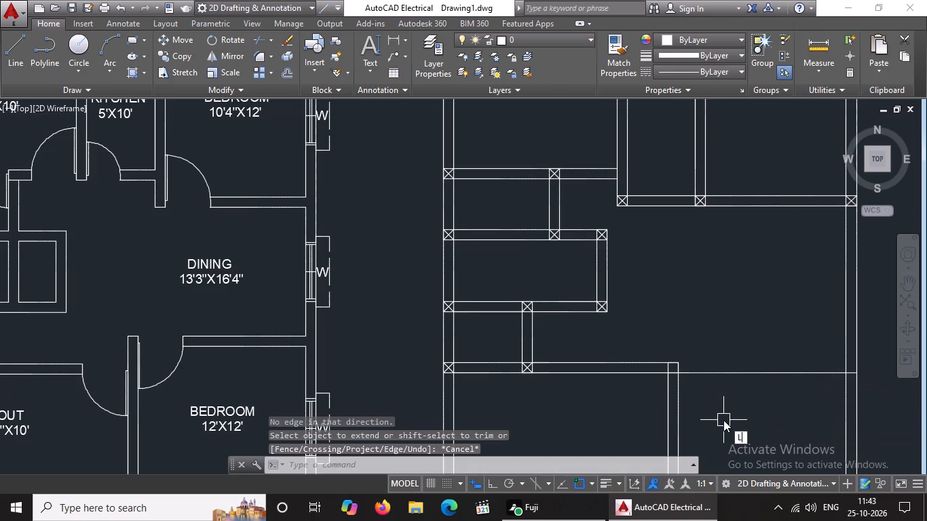
{"action": "key", "text": "Return"}
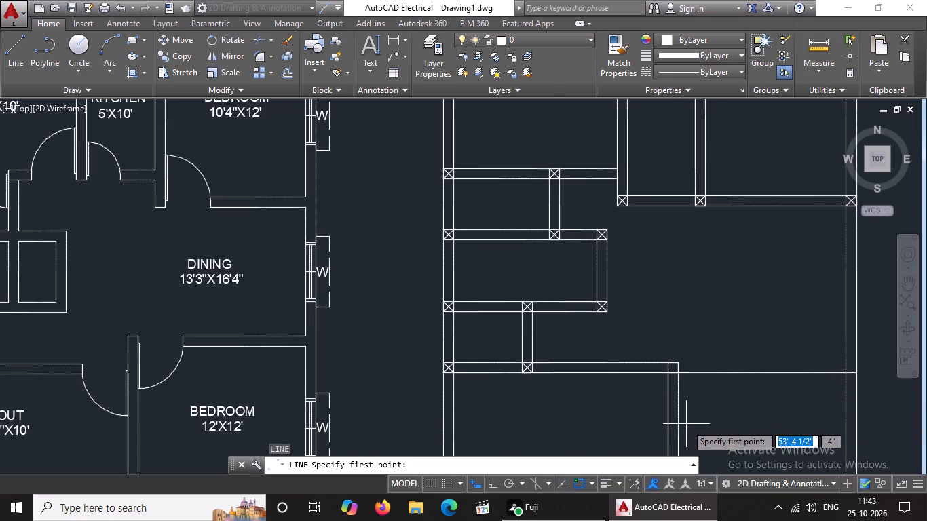
{"action": "scroll", "coordinate": [716, 359], "scroll_direction": "up", "scroll_amount": 2}
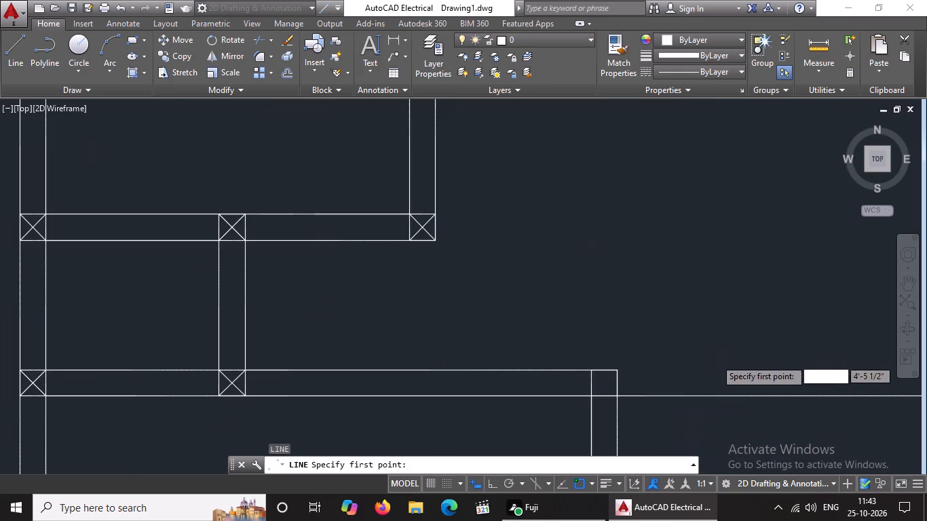
{"action": "left_click", "coordinate": [616, 371]}
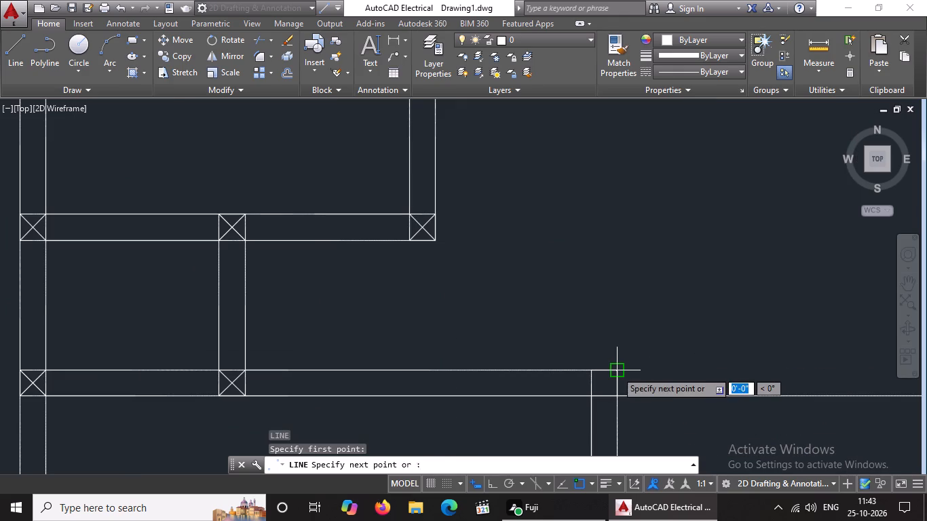
{"action": "scroll", "coordinate": [631, 365], "scroll_direction": "down", "scroll_amount": 3}
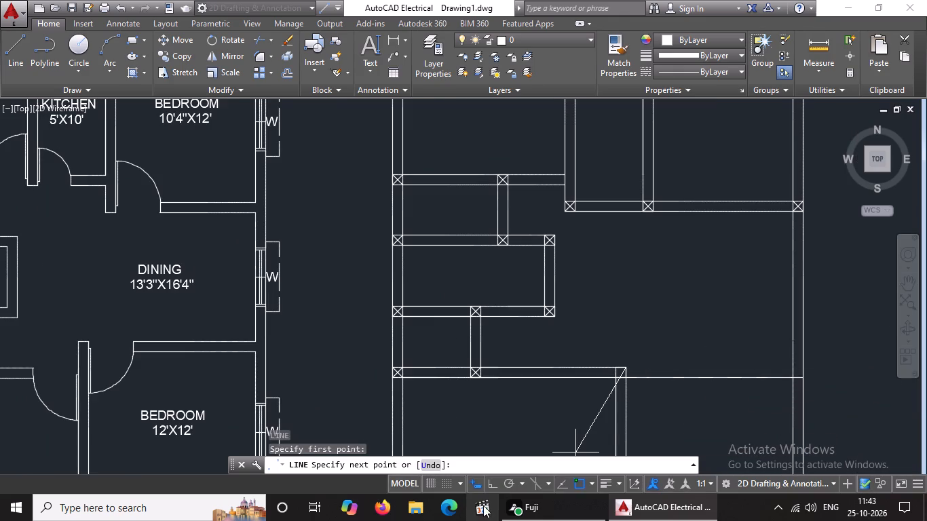
{"action": "left_click", "coordinate": [498, 482]}
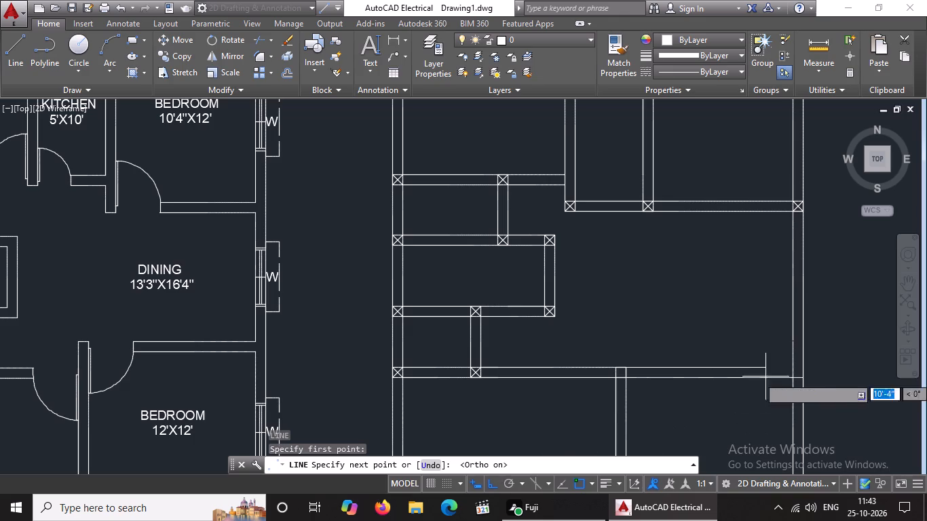
{"action": "scroll", "coordinate": [799, 372], "scroll_direction": "up", "scroll_amount": 2}
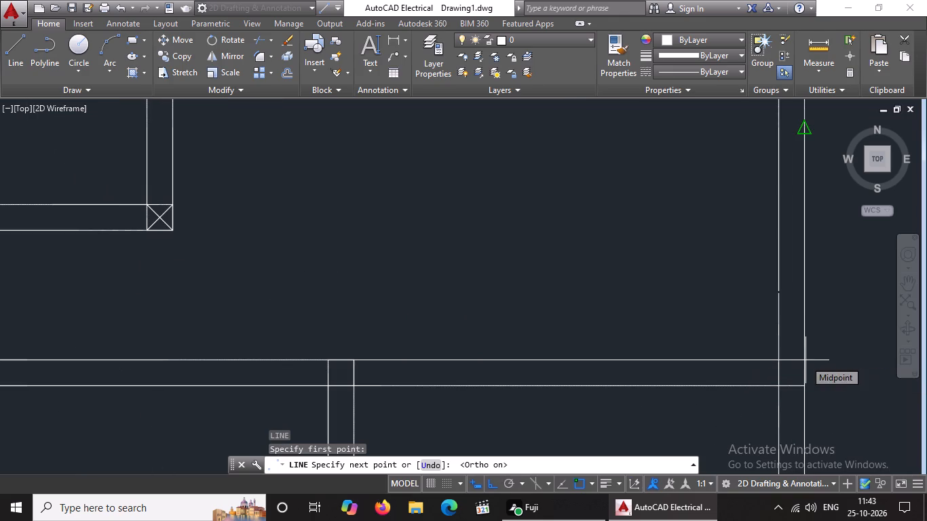
{"action": "left_click", "coordinate": [811, 359]}
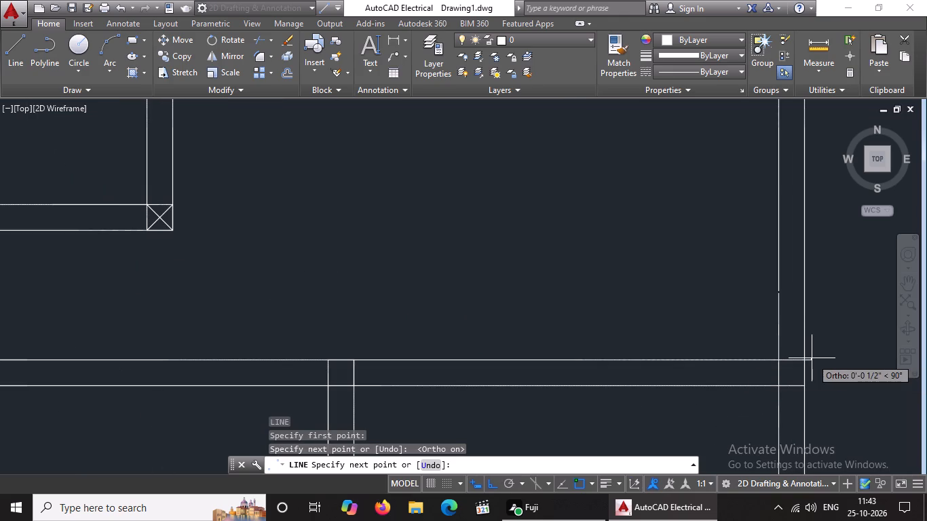
{"action": "key", "text": "Escape"}
Trim the new line's overhang beyond the outer line of the right outer wall.
{"action": "type", "text": "TR"}
{"action": "key", "text": "Return"}
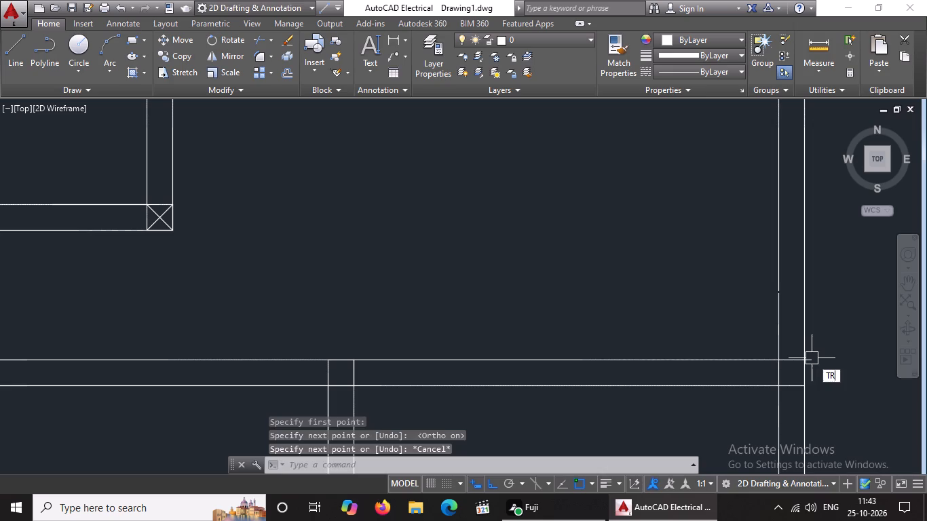
{"action": "key", "text": "Return"}
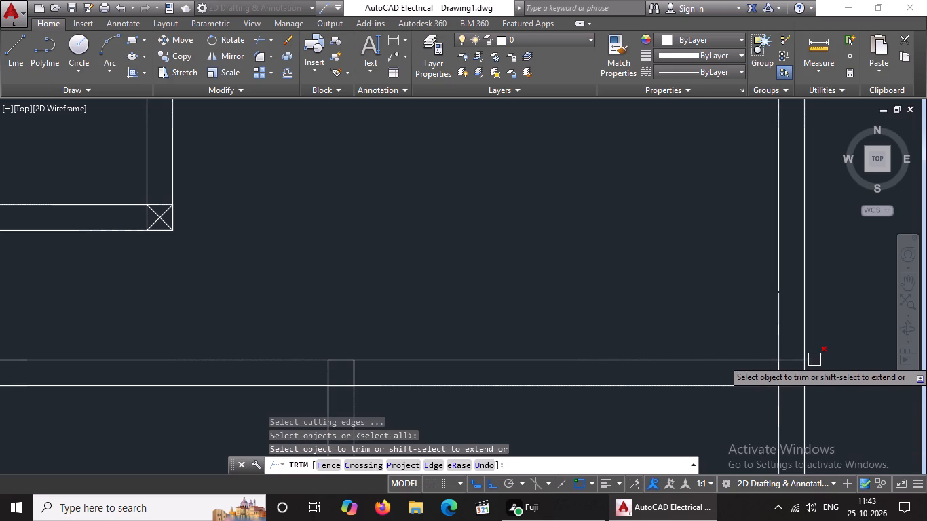
{"action": "left_click", "coordinate": [814, 360]}
{"action": "scroll", "coordinate": [751, 347], "scroll_direction": "down", "scroll_amount": 3}
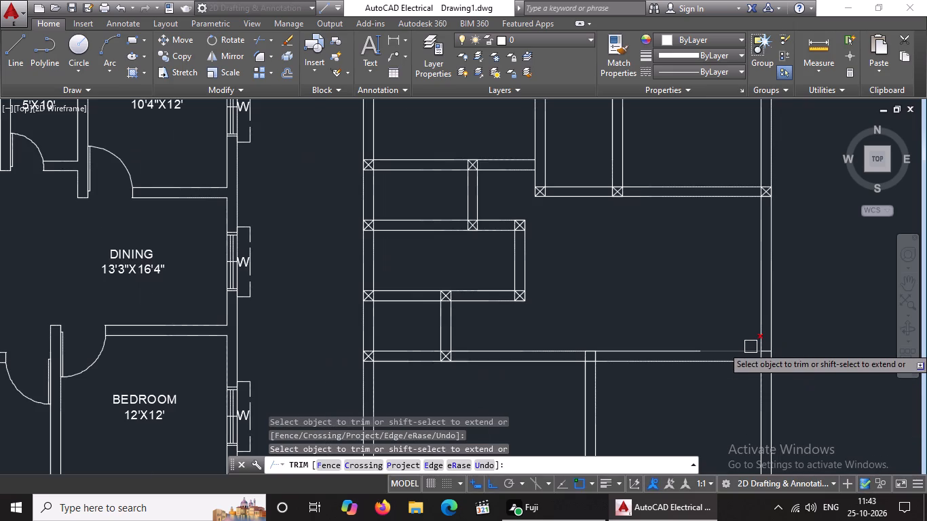
{"action": "key", "text": "Escape"}
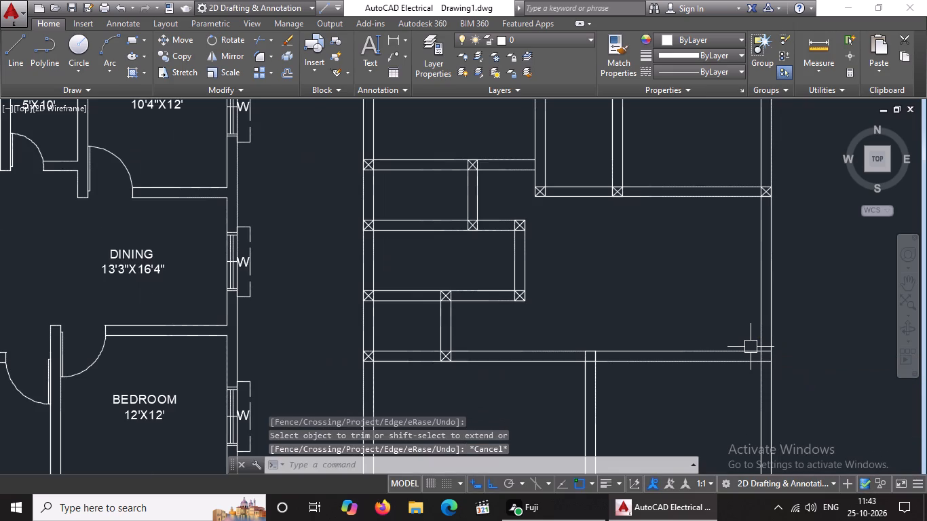
Draw two crossed diagonals in the junction where the bottom rooms' dividing wall meets their shared top wall.
{"action": "scroll", "coordinate": [743, 347], "scroll_direction": "down", "scroll_amount": 3}
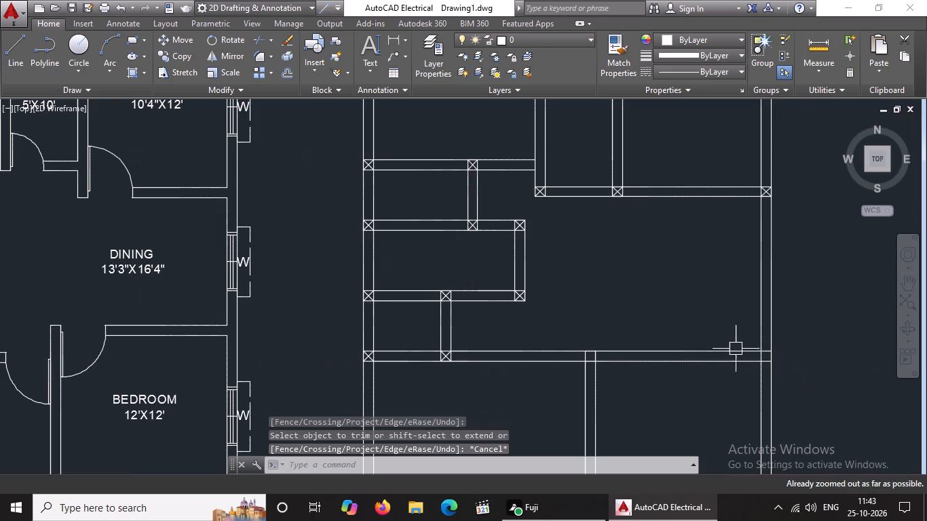
{"action": "middle_click_drag", "start_coordinate": [711, 332], "coordinate": [681, 231]}
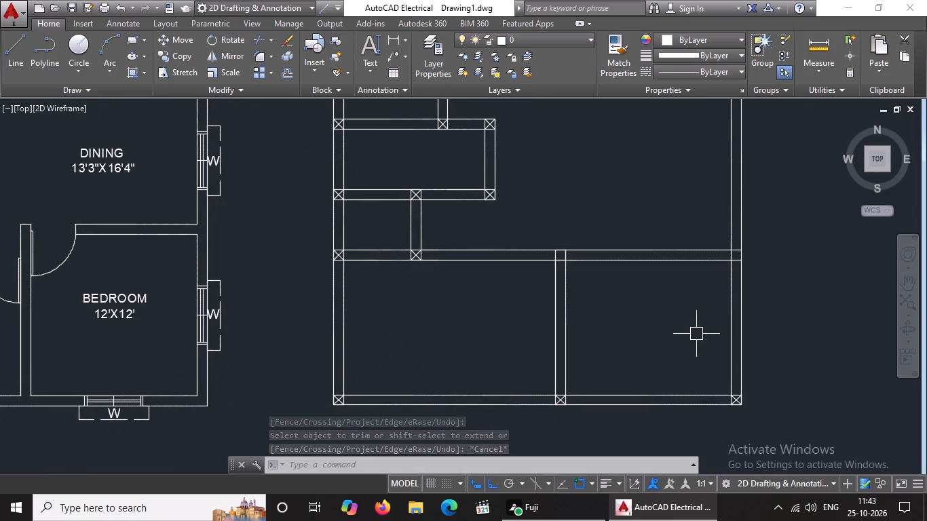
{"action": "key", "text": "l"}
{"action": "key", "text": "Return"}
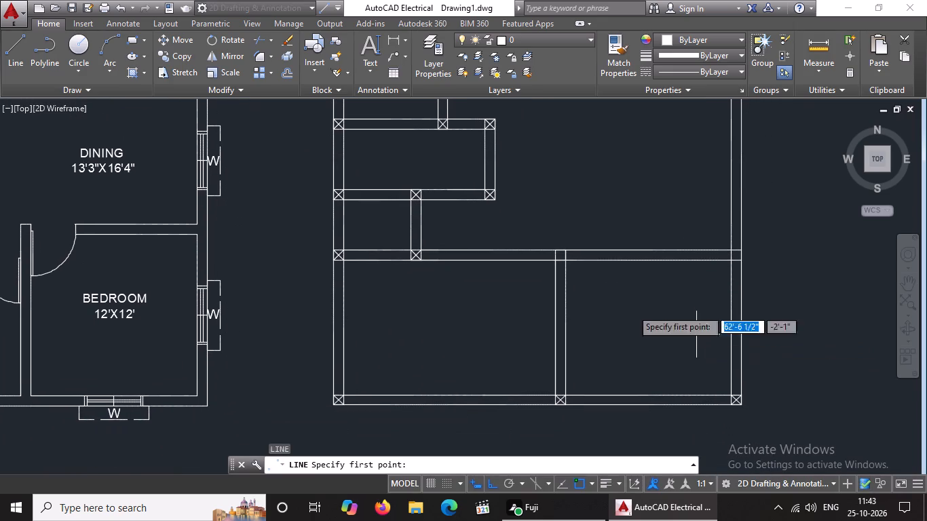
{"action": "scroll", "coordinate": [537, 252], "scroll_direction": "up", "scroll_amount": 2}
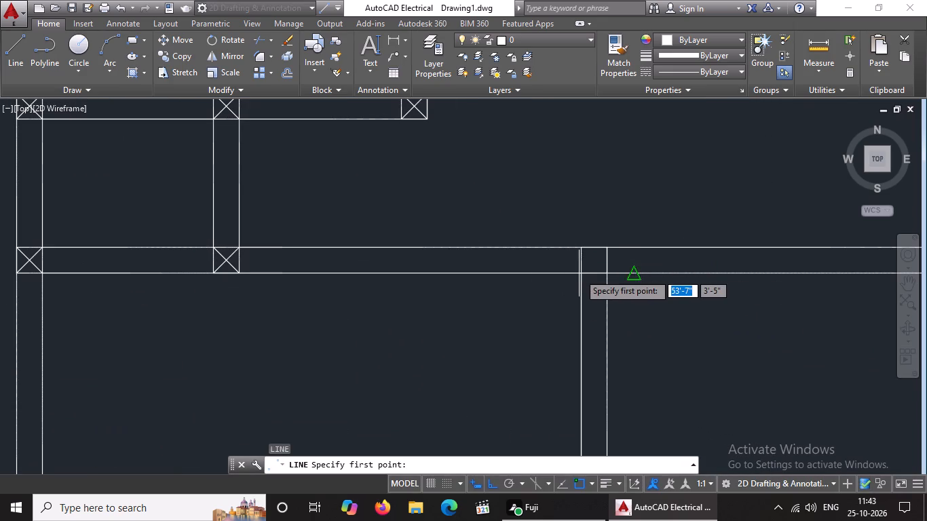
{"action": "left_click", "coordinate": [583, 270]}
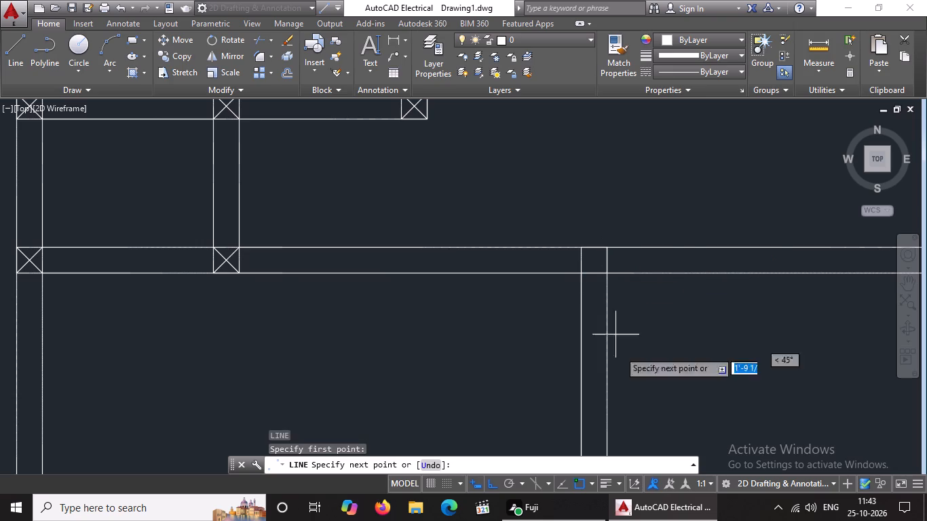
{"action": "left_click", "coordinate": [497, 483]}
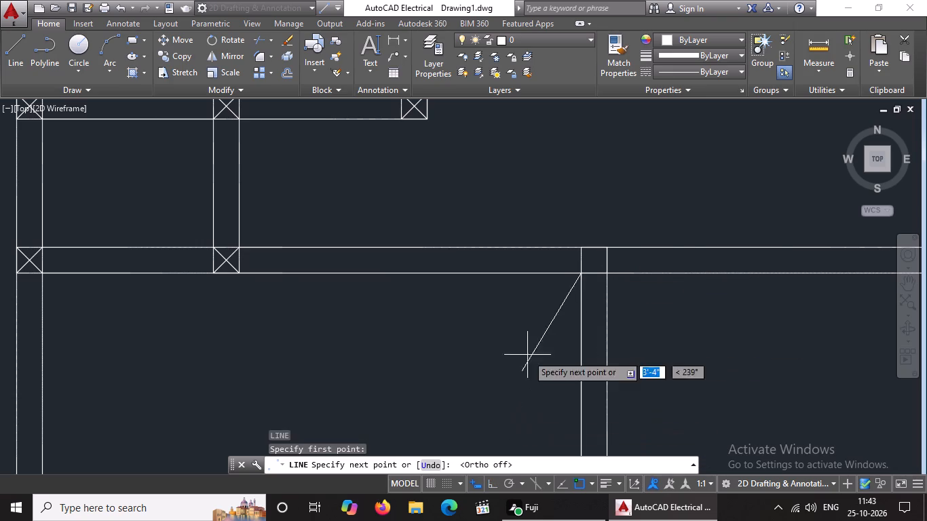
{"action": "left_click_drag", "start_coordinate": [607, 247], "coordinate": [608, 239]}
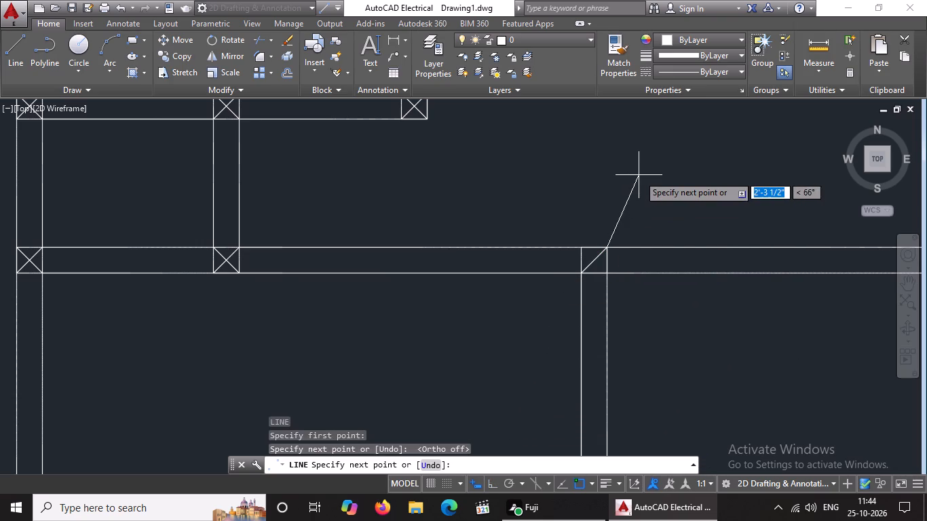
{"action": "key", "text": "Return"}
{"action": "key", "text": "l"}
{"action": "key", "text": "Return"}
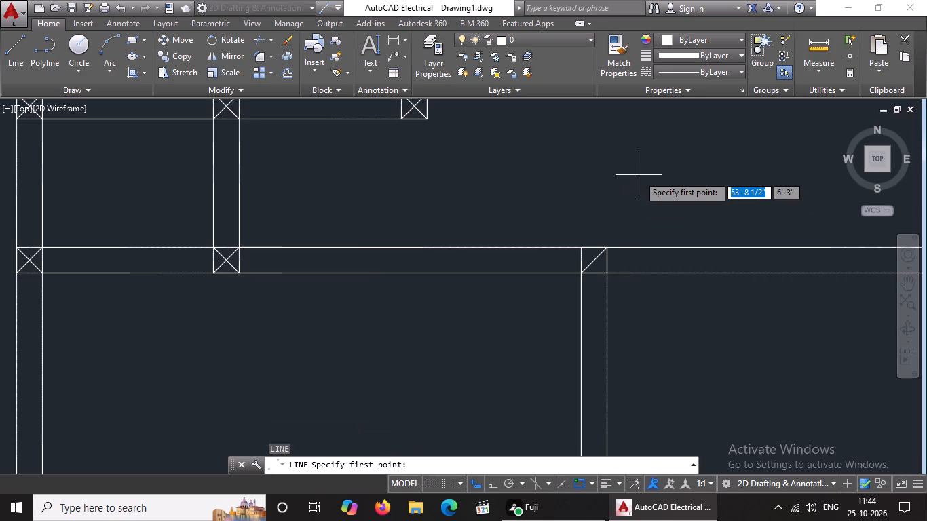
{"action": "left_click", "coordinate": [583, 248]}
{"action": "left_click_drag", "start_coordinate": [607, 269], "coordinate": [651, 338]}
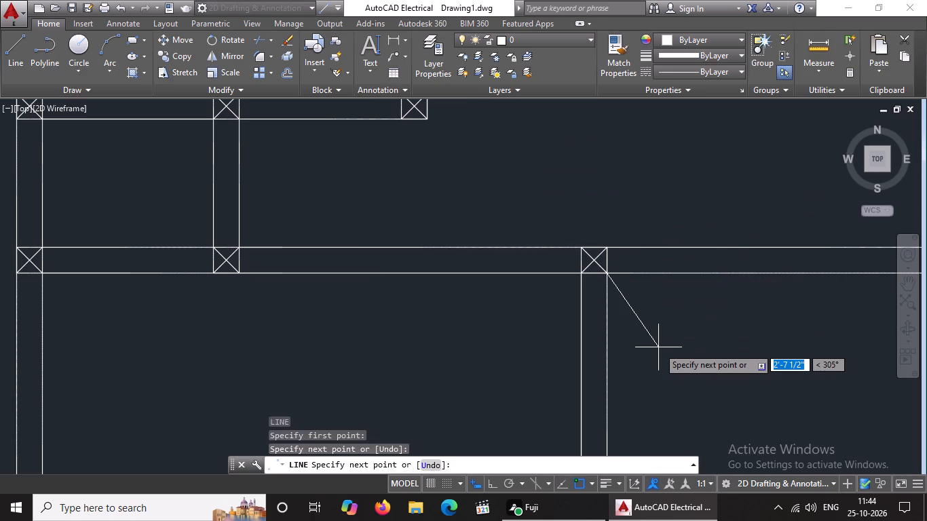
{"action": "key", "text": "Return"}
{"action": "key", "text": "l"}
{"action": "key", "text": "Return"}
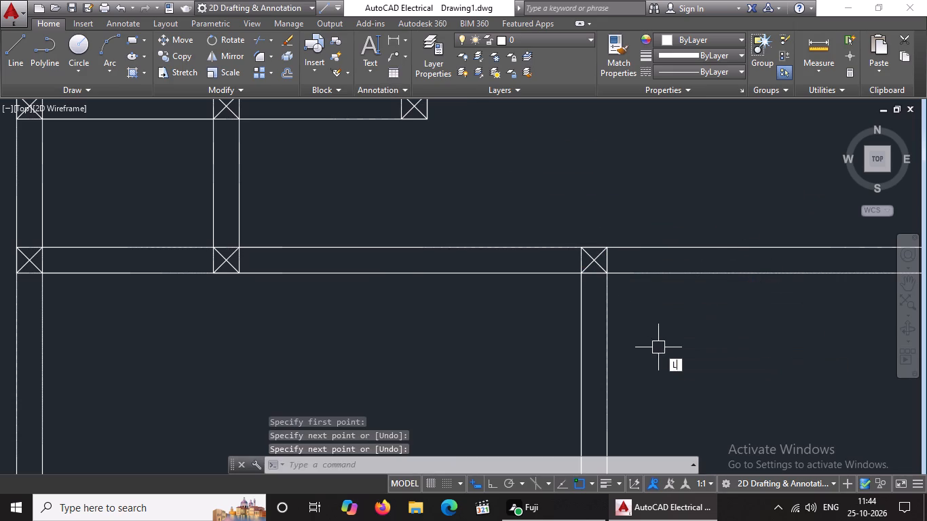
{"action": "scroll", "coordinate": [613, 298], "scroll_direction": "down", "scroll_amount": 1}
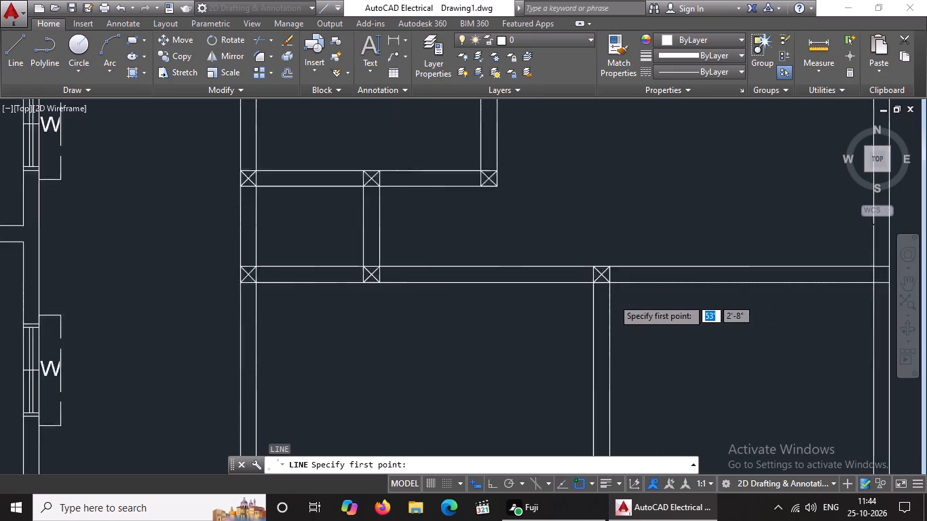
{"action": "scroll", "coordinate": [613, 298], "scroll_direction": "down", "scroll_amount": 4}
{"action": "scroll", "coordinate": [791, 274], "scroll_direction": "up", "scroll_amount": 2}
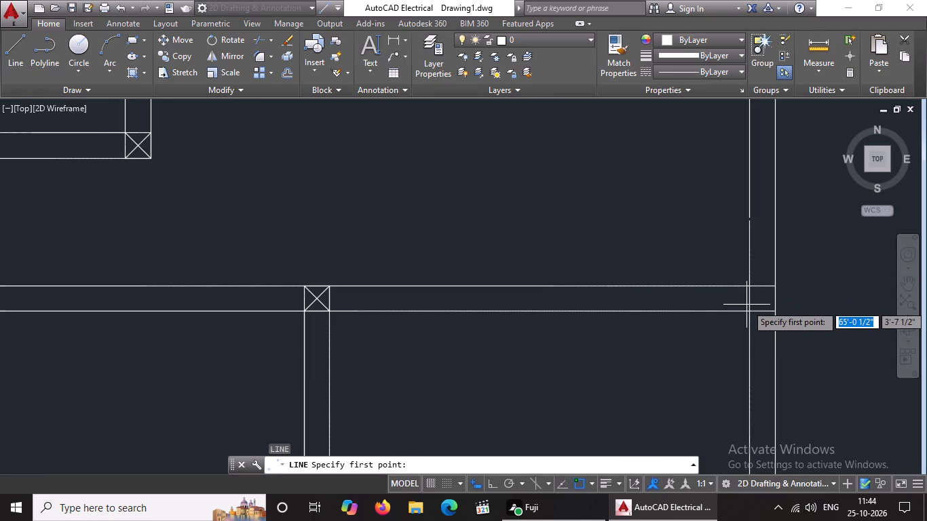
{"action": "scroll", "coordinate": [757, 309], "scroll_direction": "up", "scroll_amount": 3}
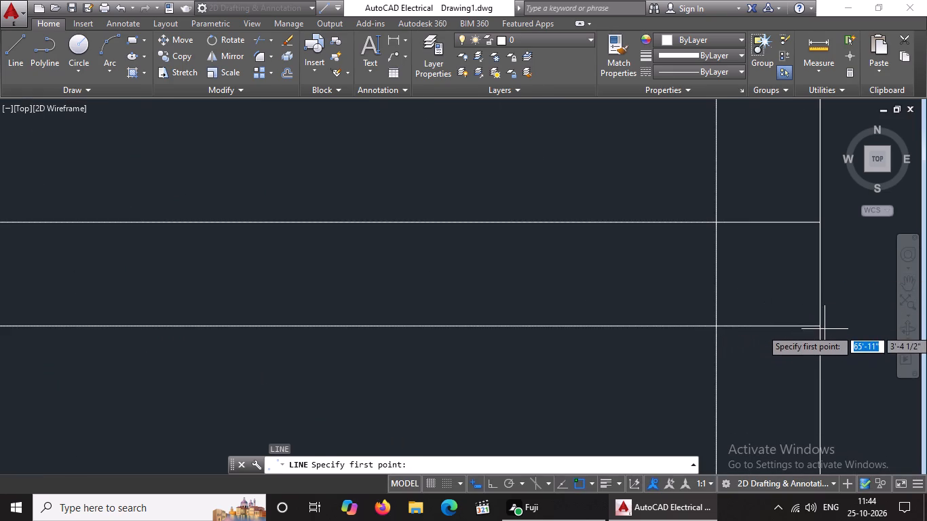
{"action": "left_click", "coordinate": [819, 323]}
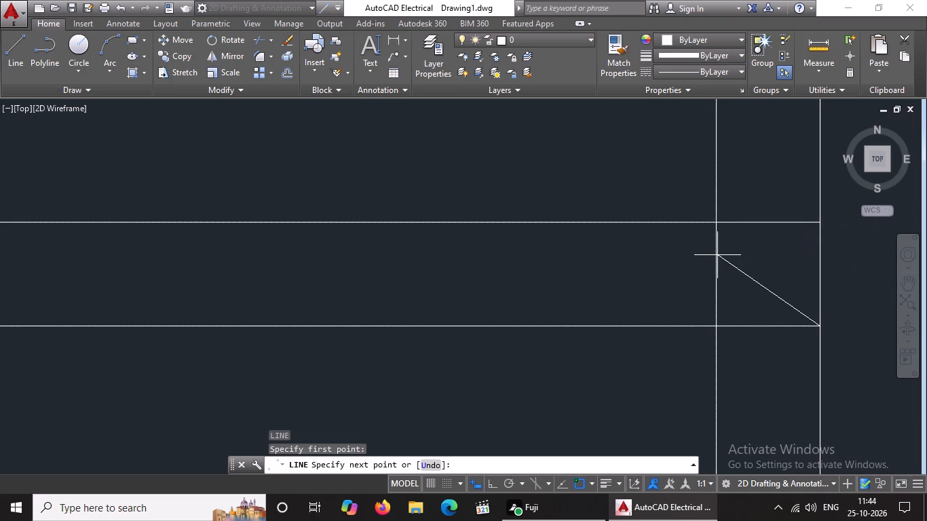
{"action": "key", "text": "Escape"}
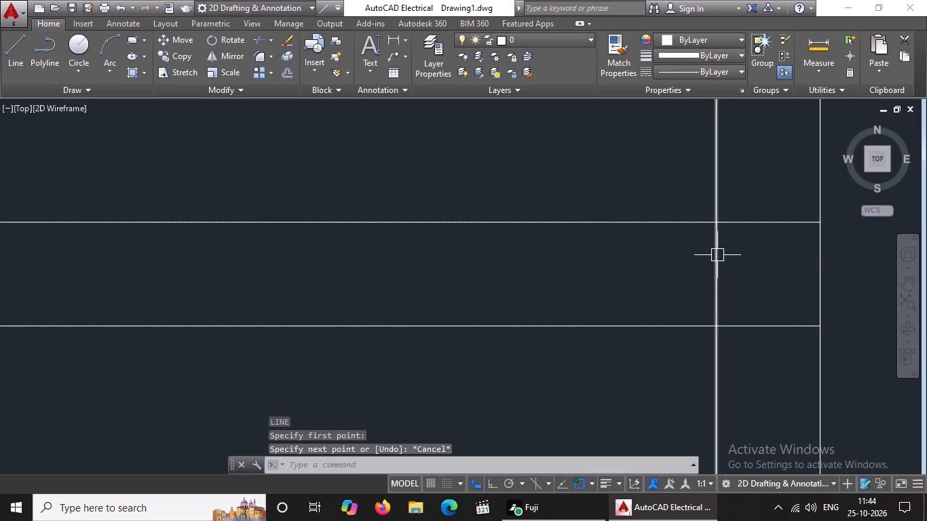
Copy the crossed column mark from the dividing wall junction horizontally to the top wall's junction with the right outer wall.
{"action": "scroll", "coordinate": [580, 299], "scroll_direction": "down", "scroll_amount": 4}
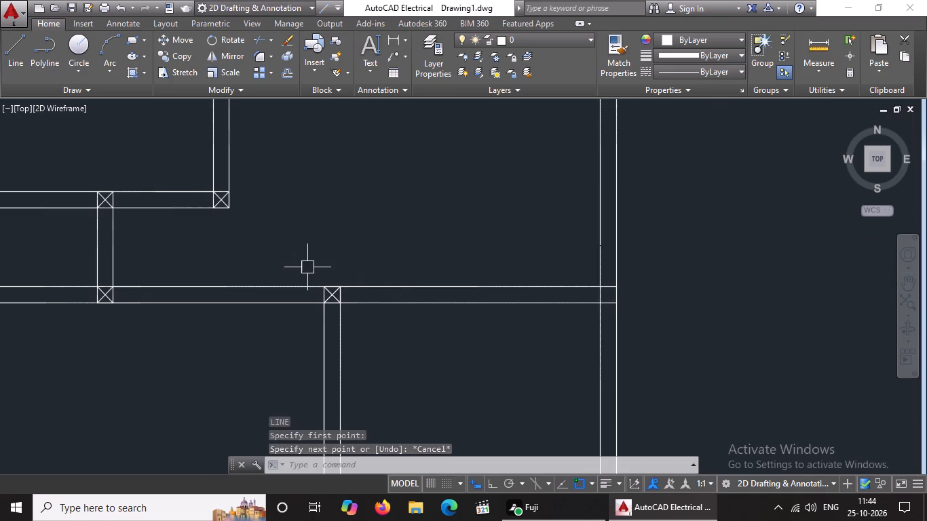
{"action": "left_click", "coordinate": [297, 272]}
{"action": "left_click", "coordinate": [375, 322]}
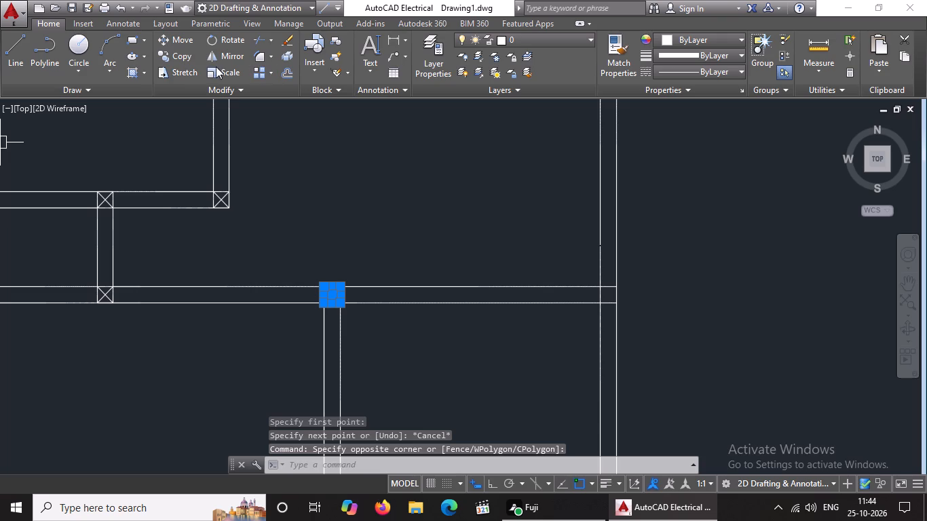
{"action": "left_click", "coordinate": [184, 54]}
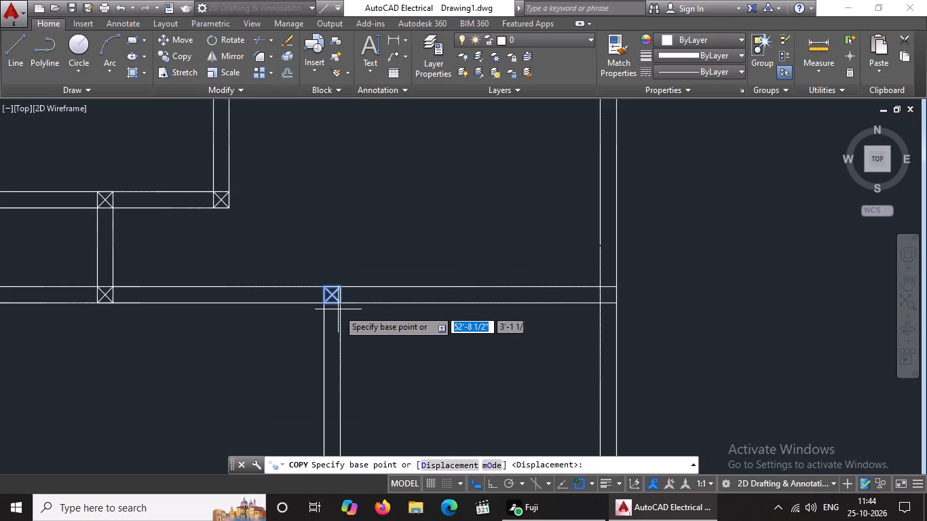
{"action": "scroll", "coordinate": [334, 300], "scroll_direction": "up", "scroll_amount": 3}
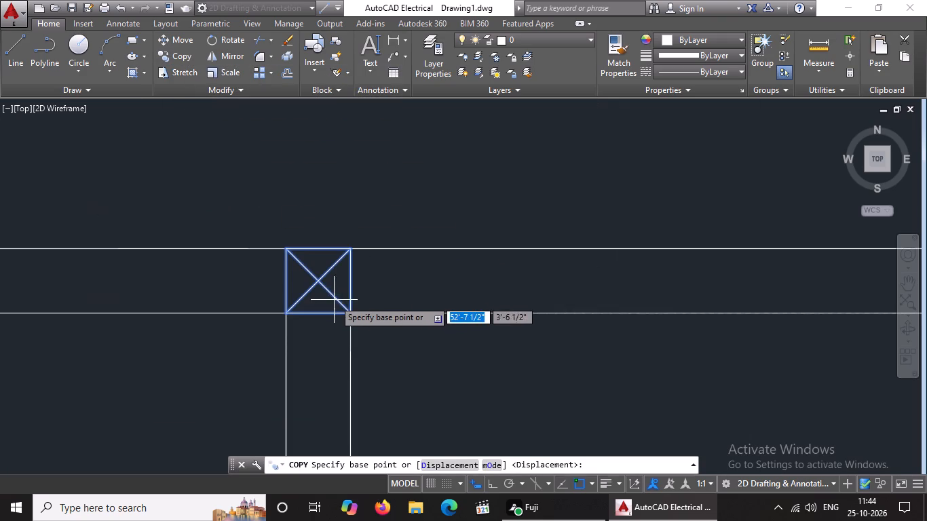
{"action": "left_click", "coordinate": [352, 313]}
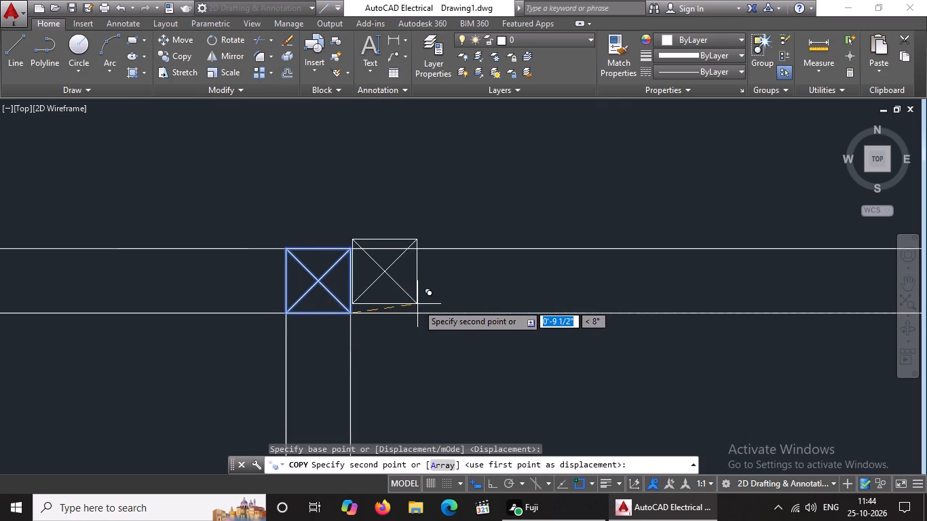
{"action": "scroll", "coordinate": [429, 296], "scroll_direction": "down", "scroll_amount": 3}
{"action": "left_click", "coordinate": [489, 479]}
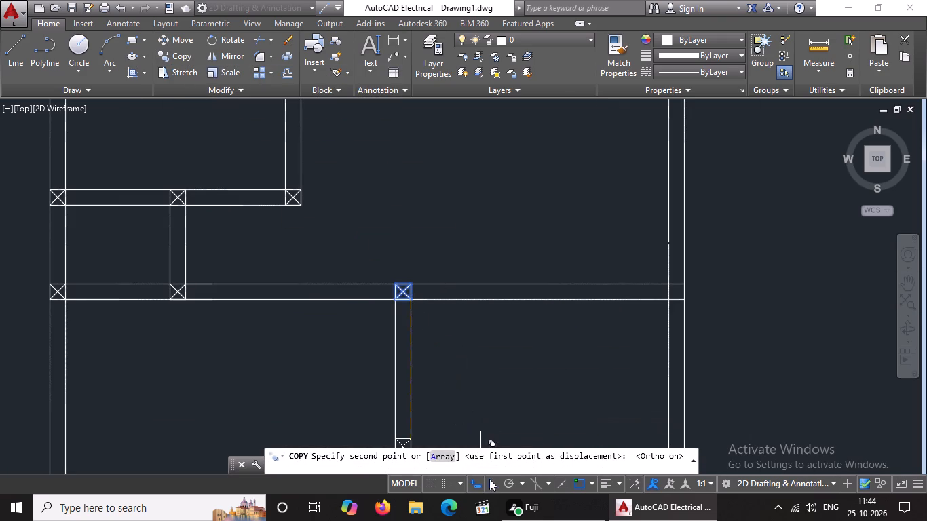
{"action": "scroll", "coordinate": [681, 300], "scroll_direction": "up", "scroll_amount": 3}
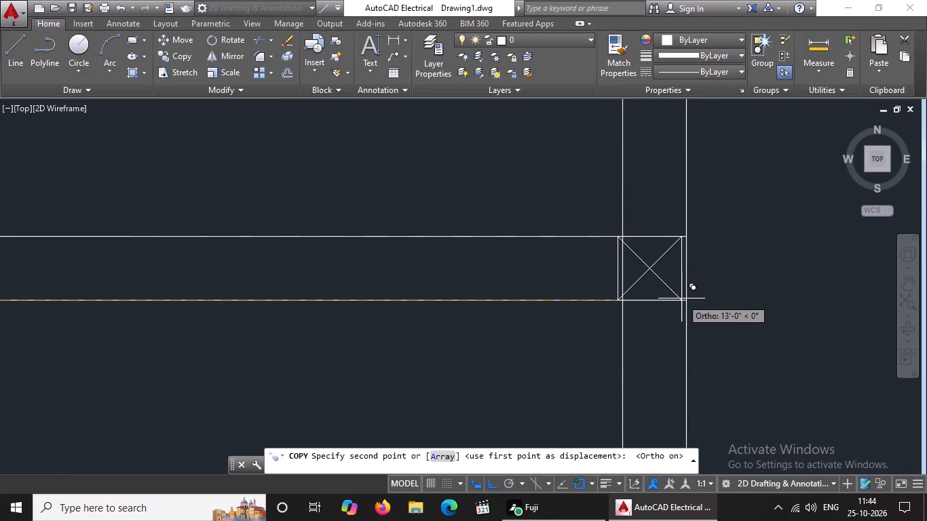
{"action": "left_click", "coordinate": [683, 300]}
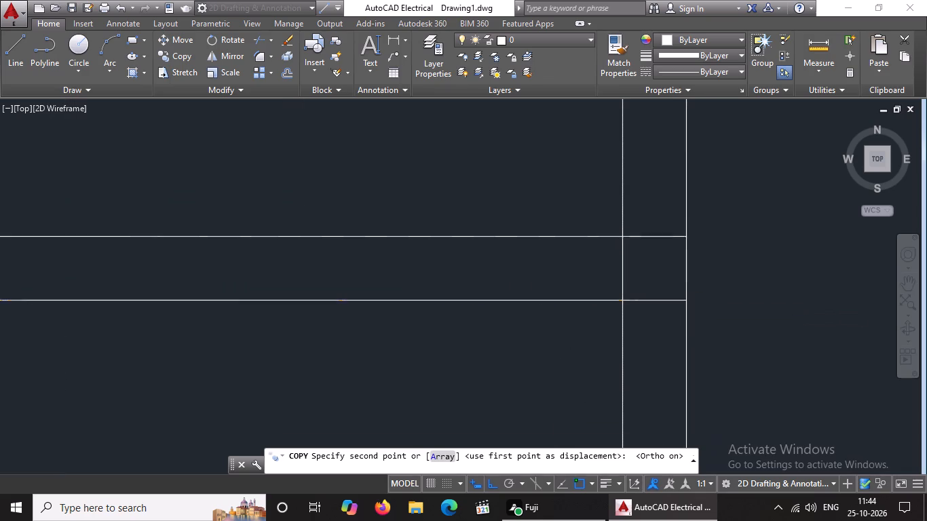
End the Copy command after placing the last crossed column mark.
{"action": "scroll", "coordinate": [732, 281], "scroll_direction": "down", "scroll_amount": 19}
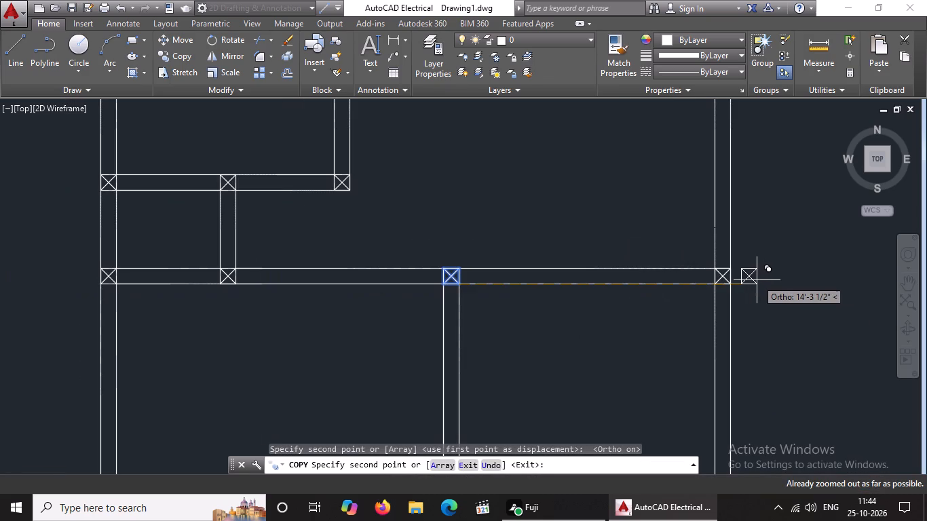
{"action": "key", "text": "Escape"}
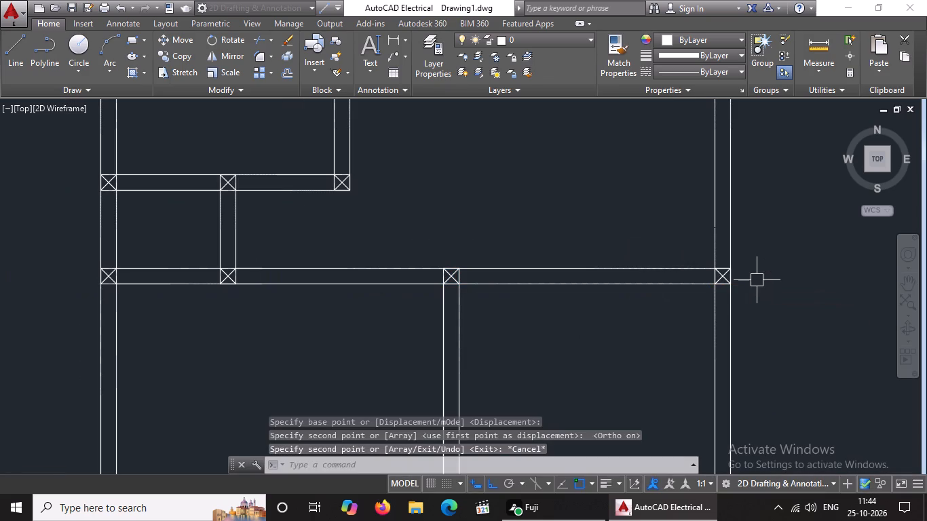
{"action": "scroll", "coordinate": [771, 250], "scroll_direction": "down", "scroll_amount": 7}
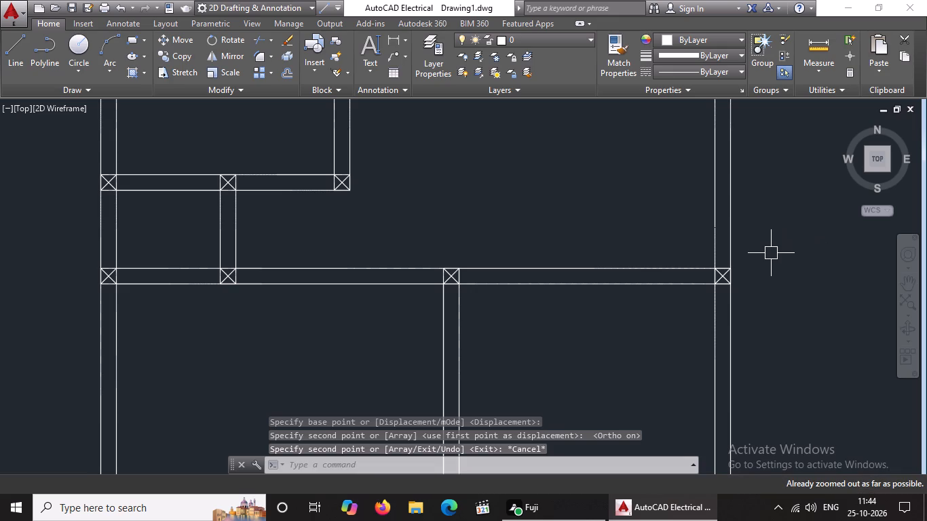
Draw a centreline along the copied layout's top outer wall, linking the four column centres from the left corner to the right corner.
{"action": "key", "text": "Escape"}
{"action": "type", "text": "Z A"}
{"action": "key", "text": "space"}
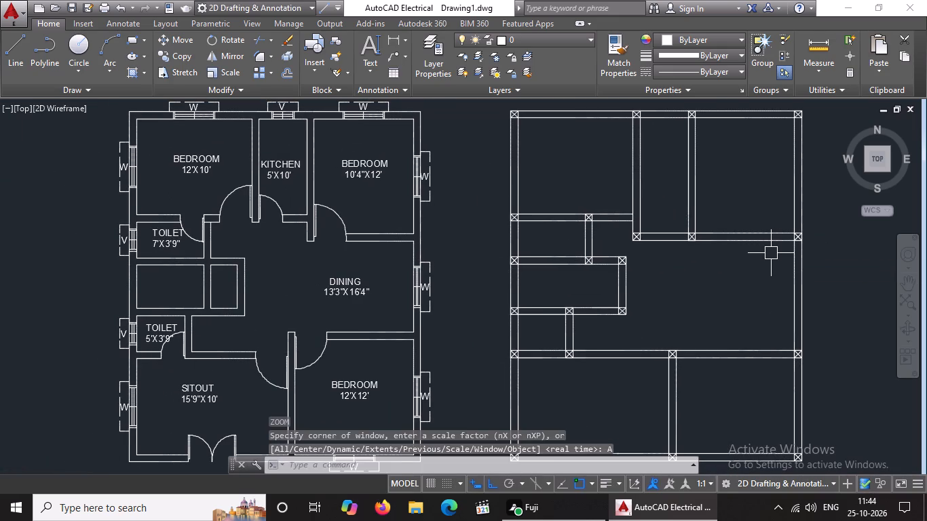
{"action": "left_click", "coordinate": [9, 47]}
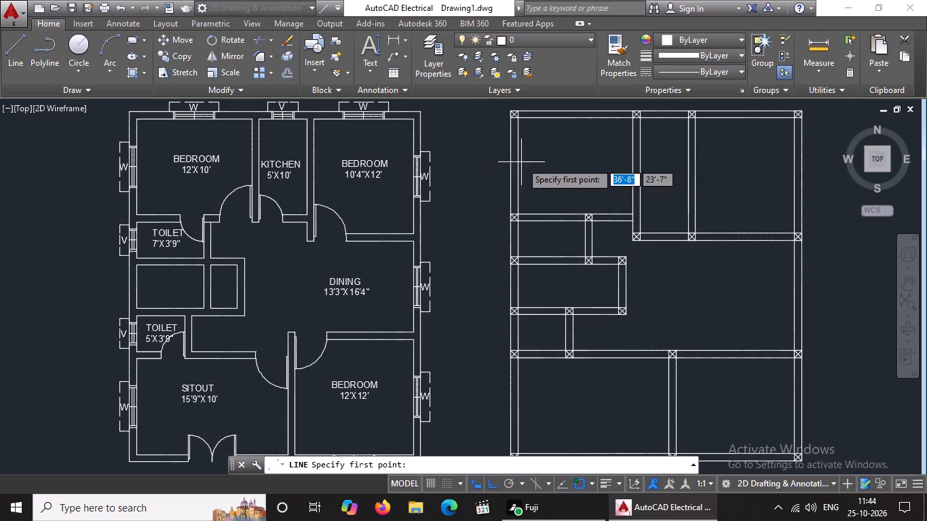
{"action": "middle_click_drag", "start_coordinate": [557, 113], "coordinate": [522, 218]}
{"action": "scroll", "coordinate": [484, 146], "scroll_direction": "up", "scroll_amount": 2}
{"action": "left_click", "coordinate": [466, 161]}
{"action": "scroll", "coordinate": [599, 170], "scroll_direction": "down", "scroll_amount": 2}
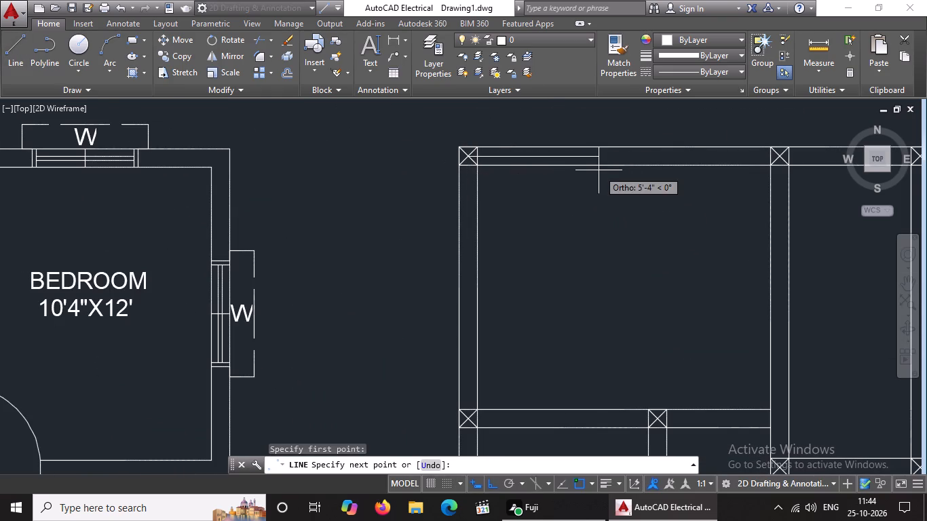
{"action": "scroll", "coordinate": [599, 170], "scroll_direction": "down", "scroll_amount": 1}
{"action": "middle_click_drag", "start_coordinate": [770, 149], "coordinate": [548, 154]}
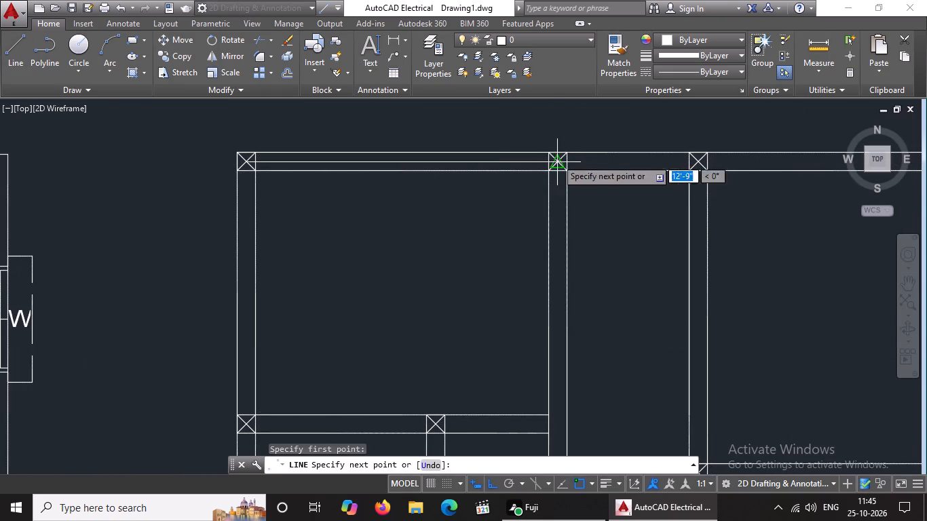
{"action": "left_click", "coordinate": [560, 162]}
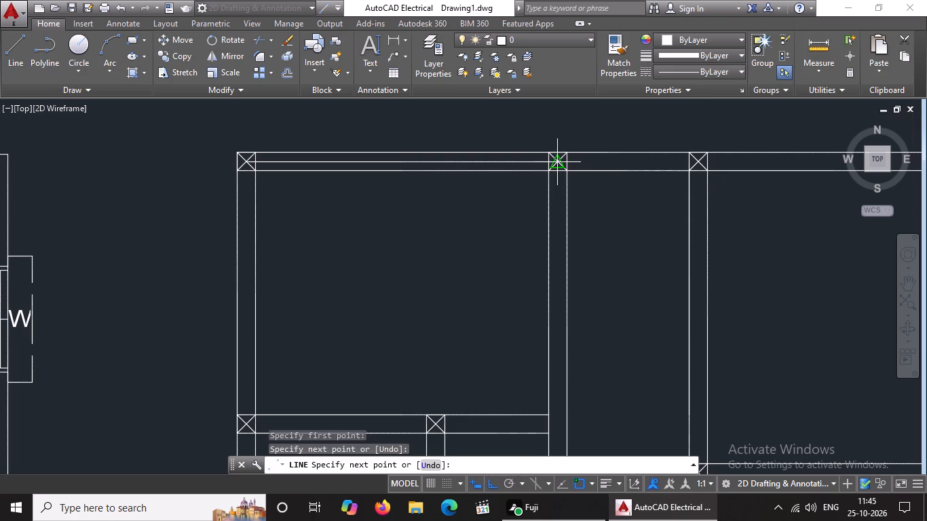
{"action": "scroll", "coordinate": [561, 166], "scroll_direction": "down", "scroll_amount": 4}
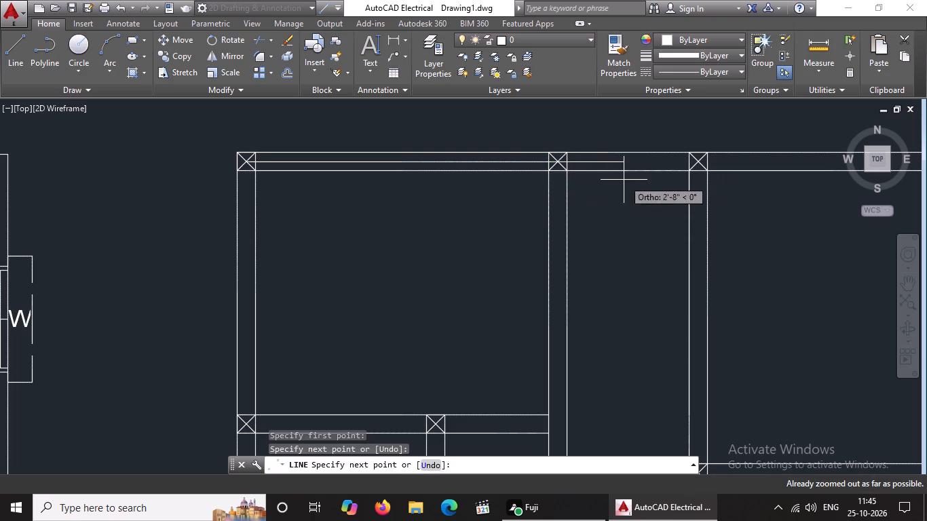
{"action": "middle_click_drag", "start_coordinate": [624, 178], "coordinate": [381, 187]}
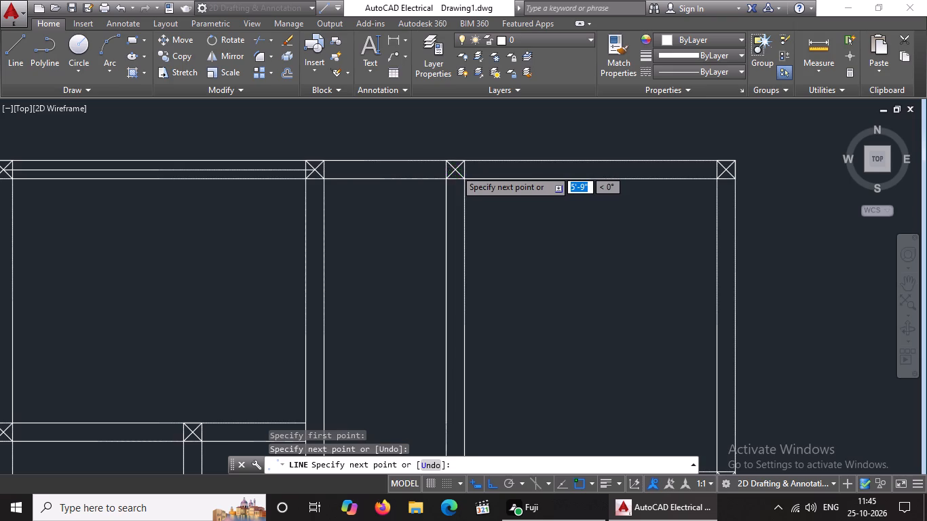
{"action": "left_click", "coordinate": [455, 170]}
{"action": "left_click", "coordinate": [726, 172]}
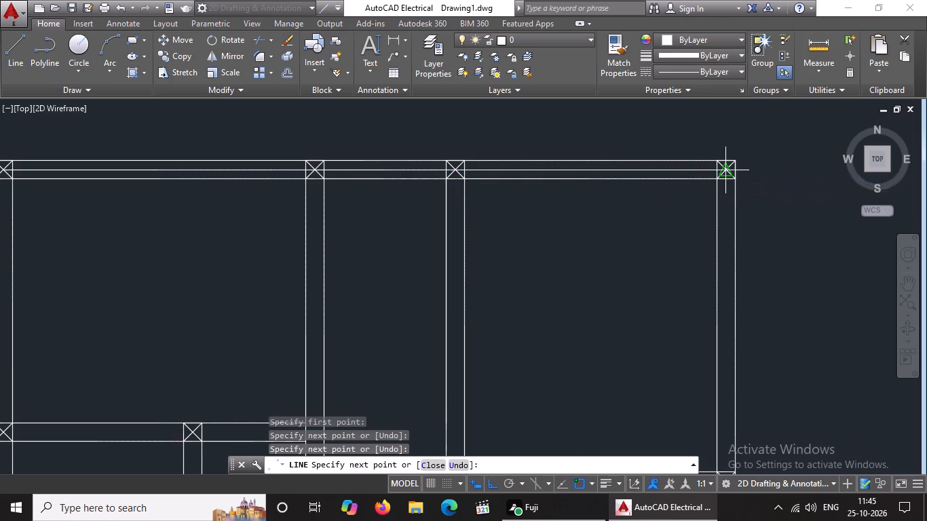
Continue the centreline down the right outer wall through each column centre to the bottom-right corner column.
{"action": "middle_click_drag", "start_coordinate": [726, 264], "coordinate": [778, 119]}
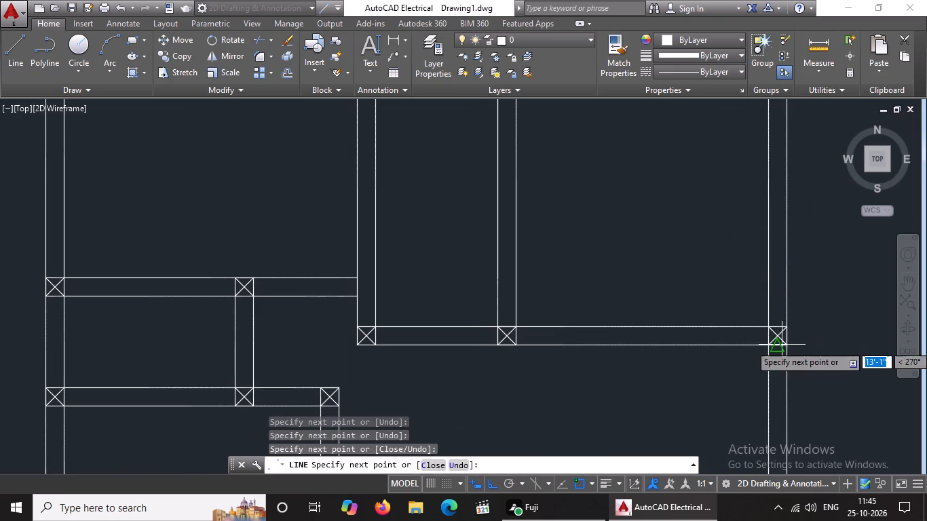
{"action": "left_click", "coordinate": [779, 338]}
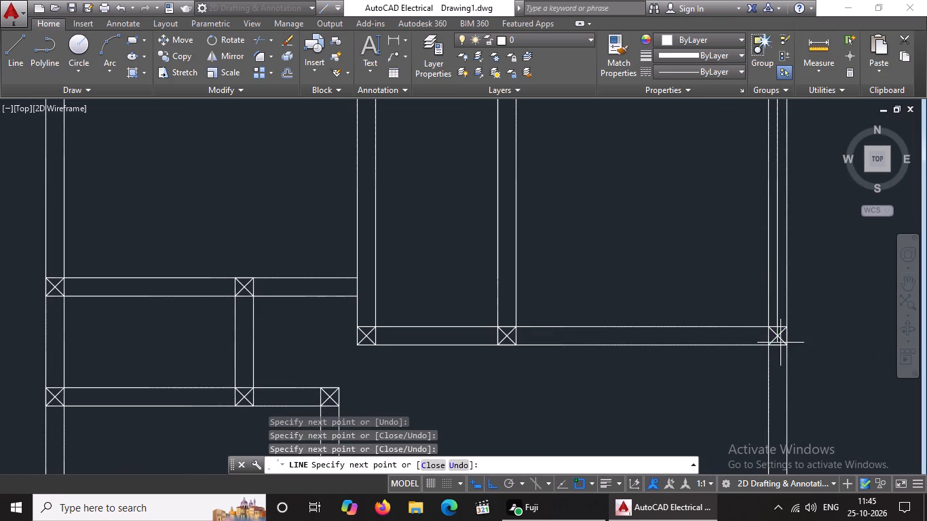
{"action": "middle_click_drag", "start_coordinate": [780, 342], "coordinate": [754, 192]}
{"action": "scroll", "coordinate": [754, 191], "scroll_direction": "up", "scroll_amount": 1}
{"action": "scroll", "coordinate": [762, 245], "scroll_direction": "down", "scroll_amount": 4}
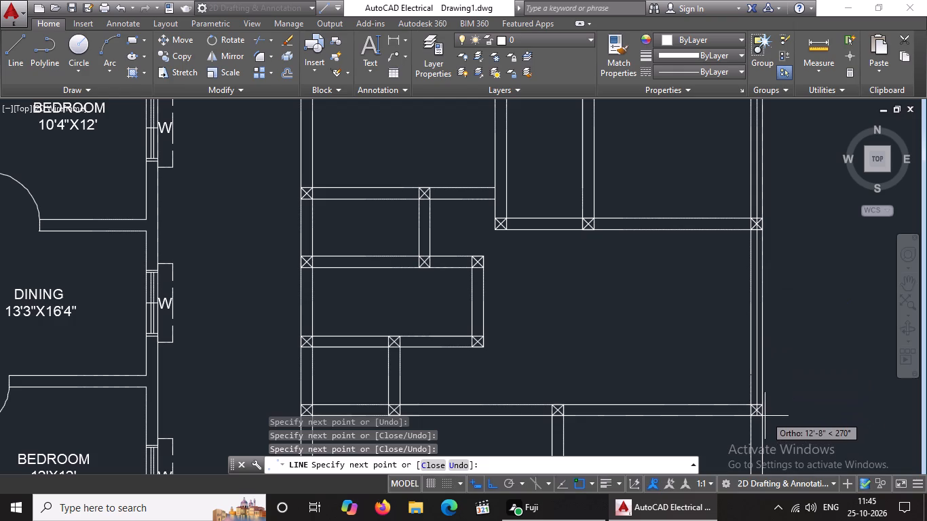
{"action": "left_click", "coordinate": [758, 410]}
{"action": "middle_click_drag", "start_coordinate": [766, 310], "coordinate": [760, 274]}
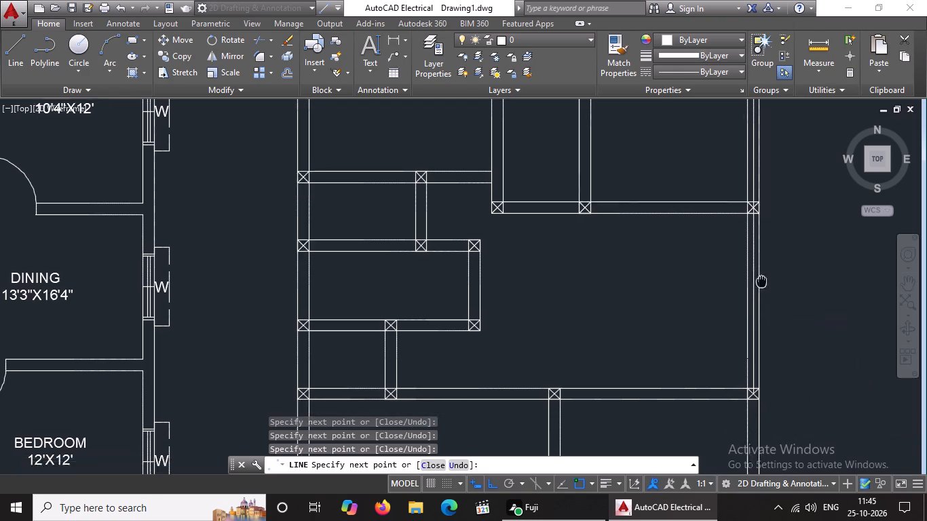
{"action": "middle_click_drag", "start_coordinate": [760, 274], "coordinate": [741, 165]}
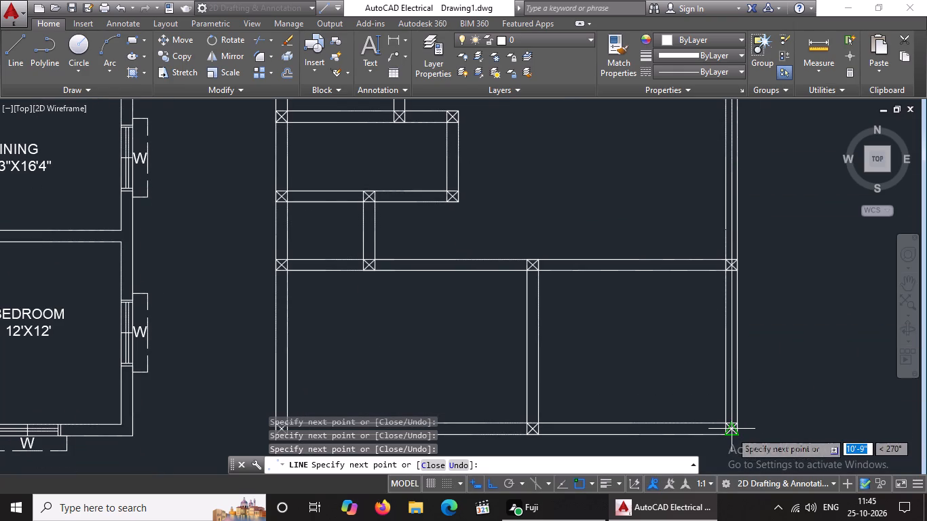
{"action": "left_click", "coordinate": [731, 431]}
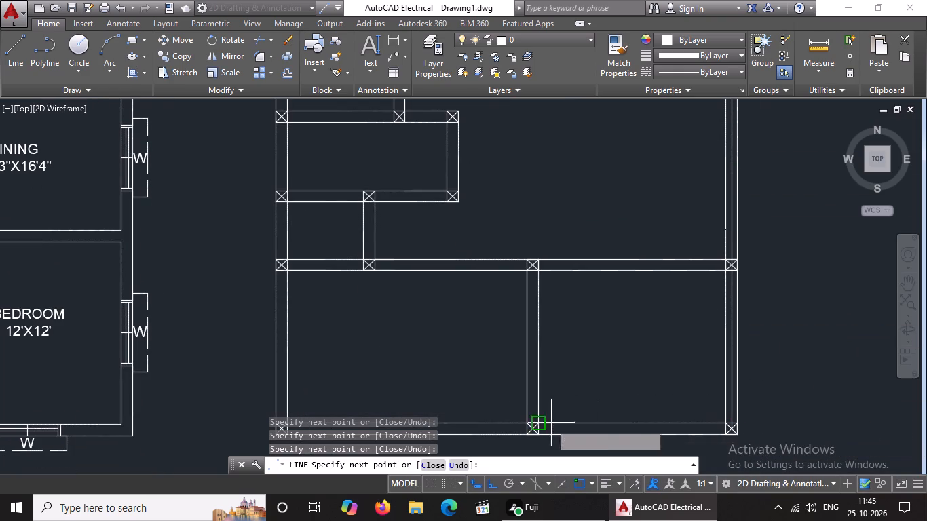
Continue the centreline along the bottom outer wall through the dividing wall's column to the bottom-left corner column.
{"action": "scroll", "coordinate": [529, 427], "scroll_direction": "up", "scroll_amount": 2}
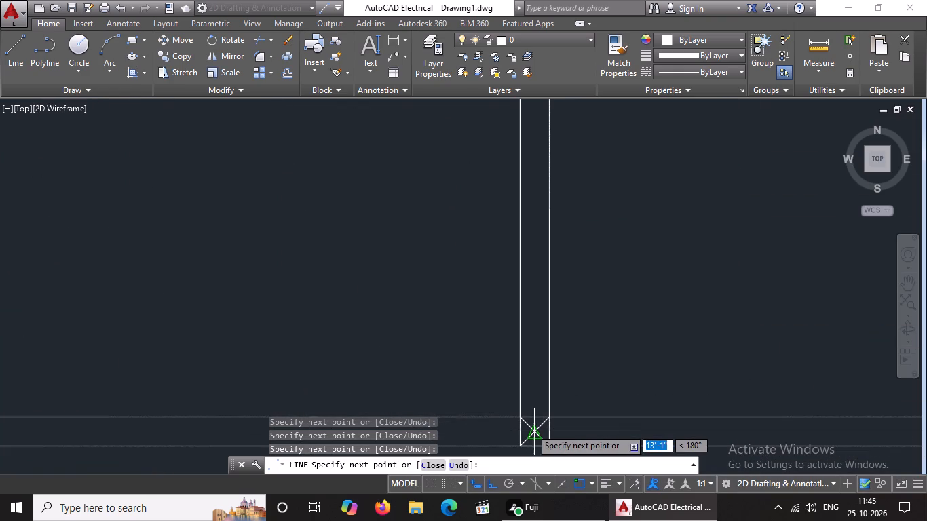
{"action": "left_click", "coordinate": [540, 427]}
{"action": "middle_click_drag", "start_coordinate": [457, 407], "coordinate": [608, 372]}
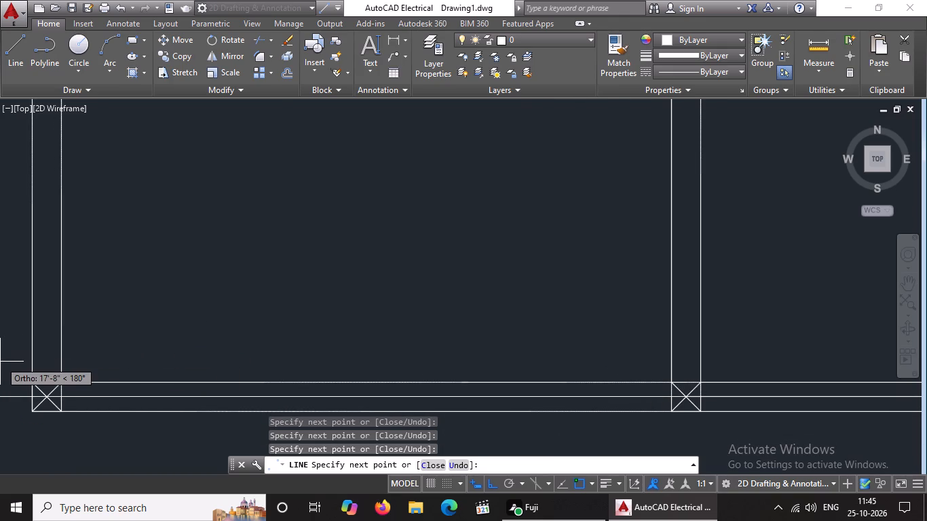
{"action": "left_click", "coordinate": [46, 395]}
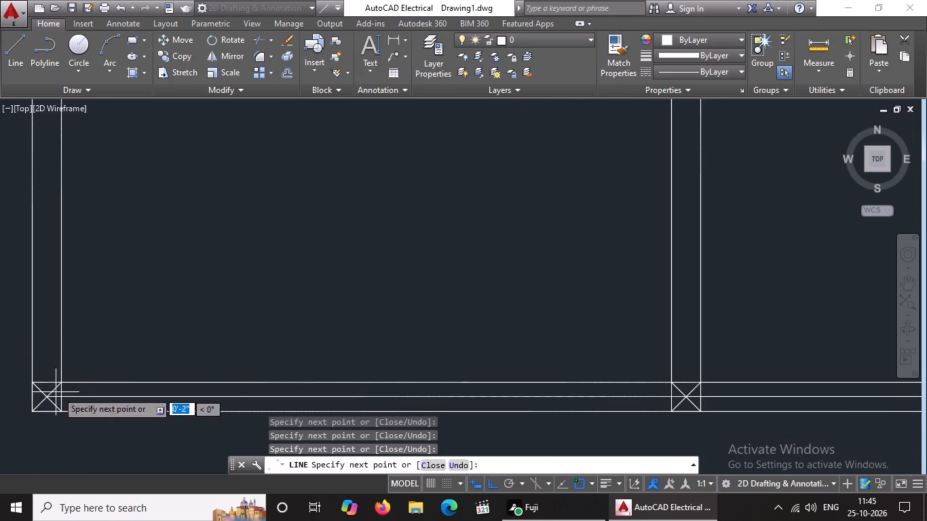
Continue the centreline up the left outer wall through every column centre, closing the perimeter at the top-left corner column.
{"action": "middle_click_drag", "start_coordinate": [36, 373], "coordinate": [36, 424]}
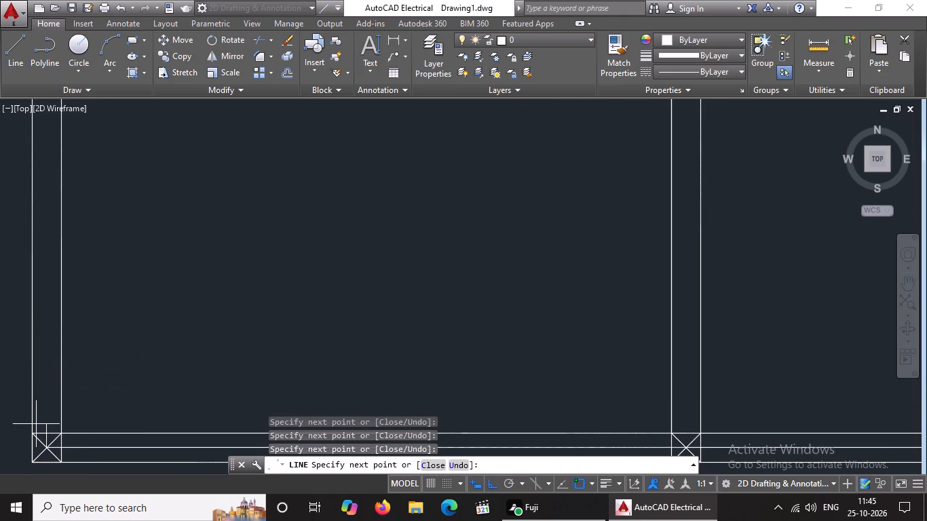
{"action": "middle_click_drag", "start_coordinate": [52, 302], "coordinate": [49, 442]}
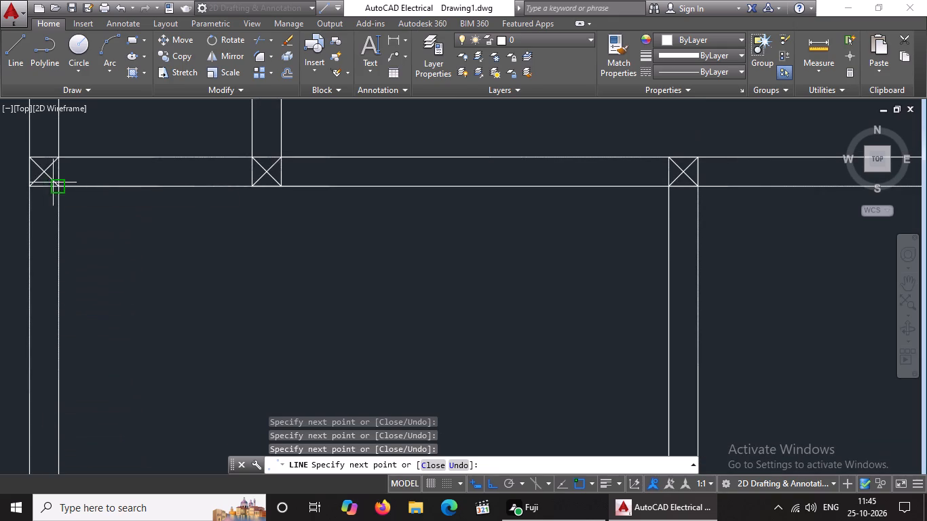
{"action": "left_click", "coordinate": [40, 168]}
{"action": "scroll", "coordinate": [60, 193], "scroll_direction": "down", "scroll_amount": 5}
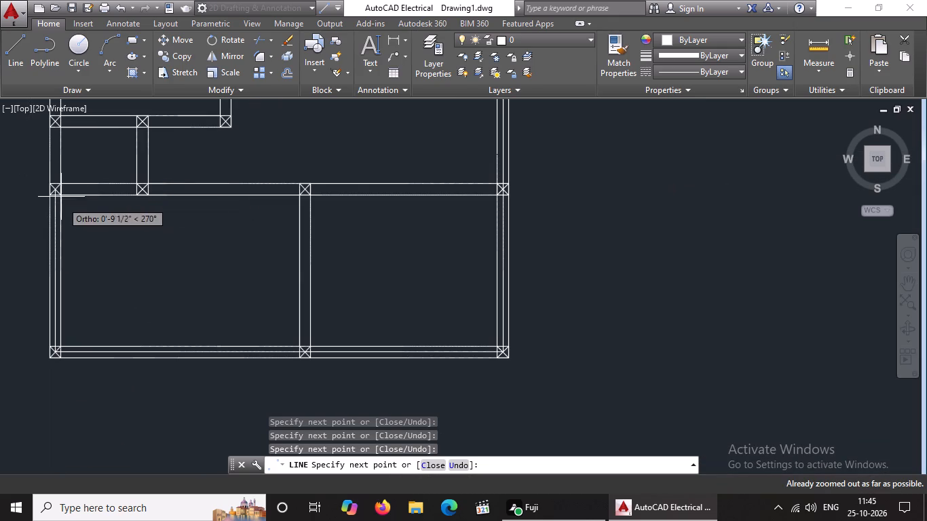
{"action": "middle_click_drag", "start_coordinate": [58, 191], "coordinate": [62, 364]}
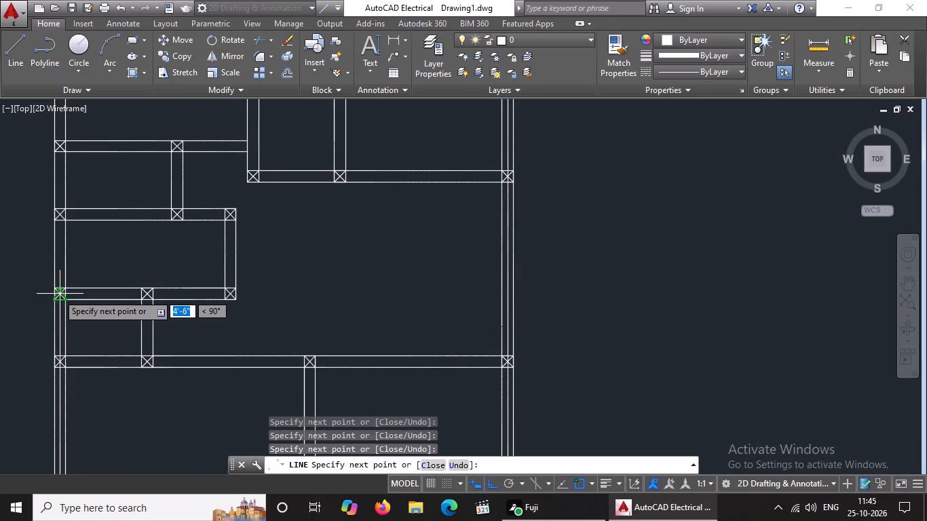
{"action": "left_click", "coordinate": [58, 293]}
{"action": "middle_click", "coordinate": [68, 382]}
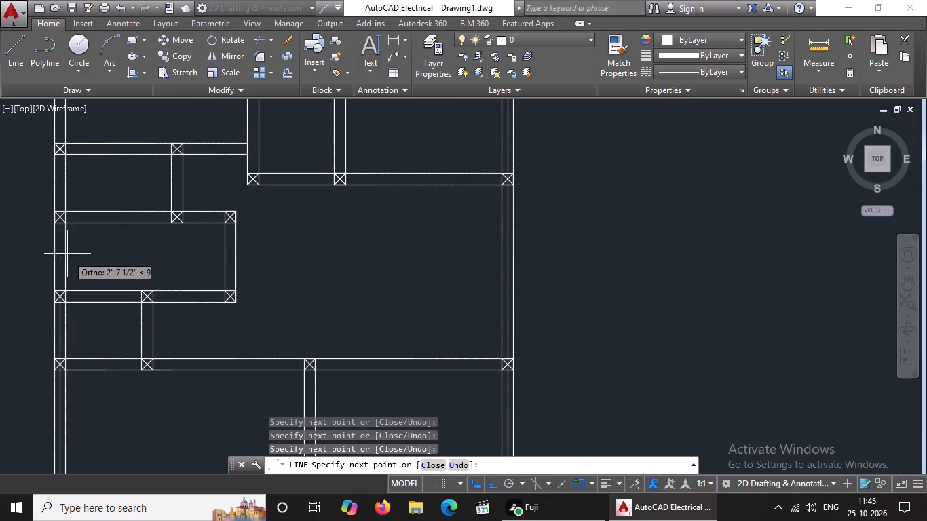
{"action": "scroll", "coordinate": [60, 225], "scroll_direction": "up", "scroll_amount": 1}
{"action": "middle_click_drag", "start_coordinate": [60, 225], "coordinate": [60, 315]}
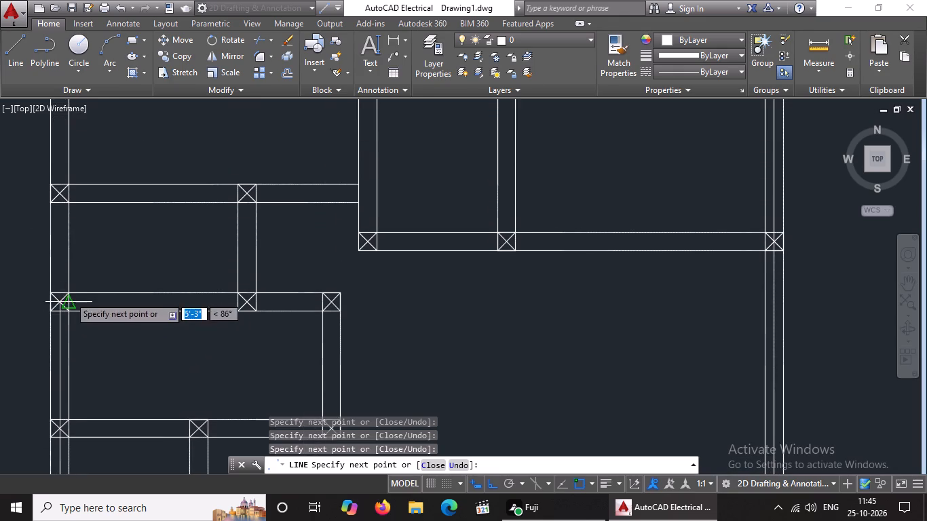
{"action": "left_click", "coordinate": [60, 299]}
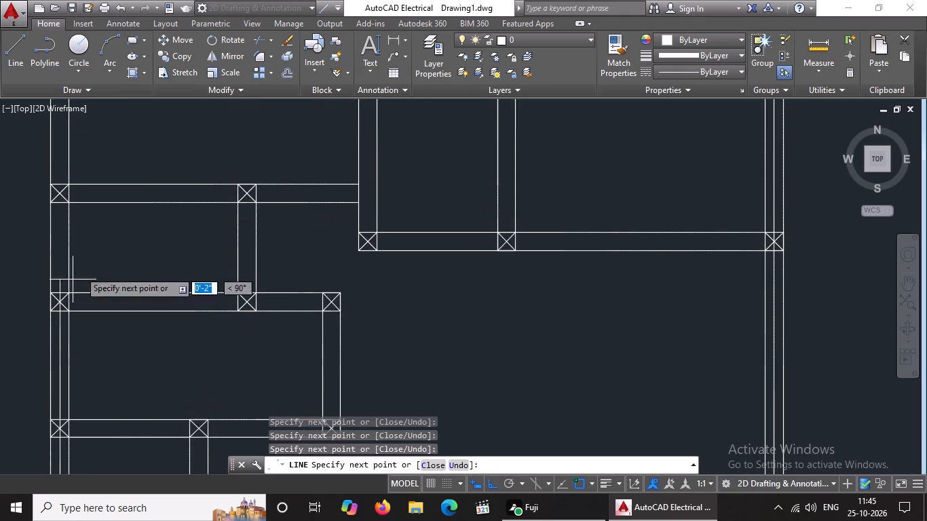
{"action": "middle_click_drag", "start_coordinate": [62, 266], "coordinate": [60, 298]}
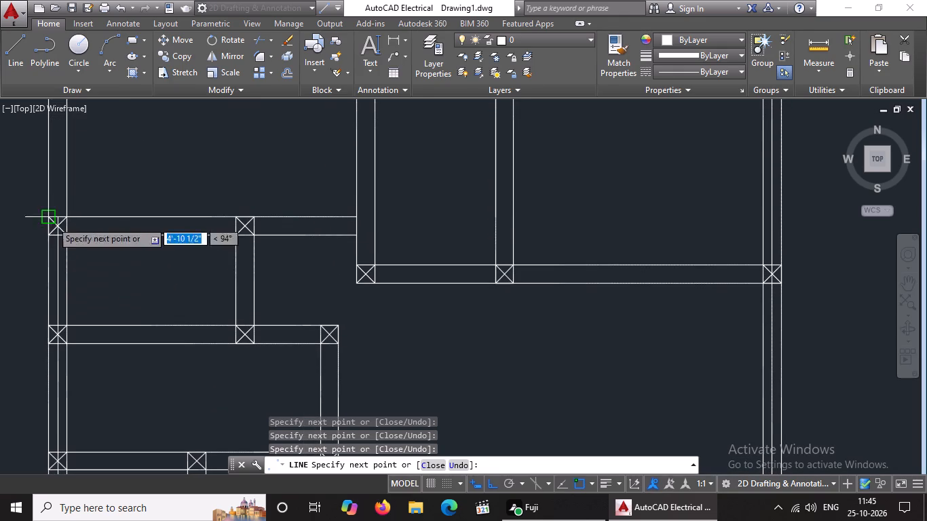
{"action": "left_click", "coordinate": [61, 223]}
{"action": "middle_click_drag", "start_coordinate": [73, 223], "coordinate": [63, 412]}
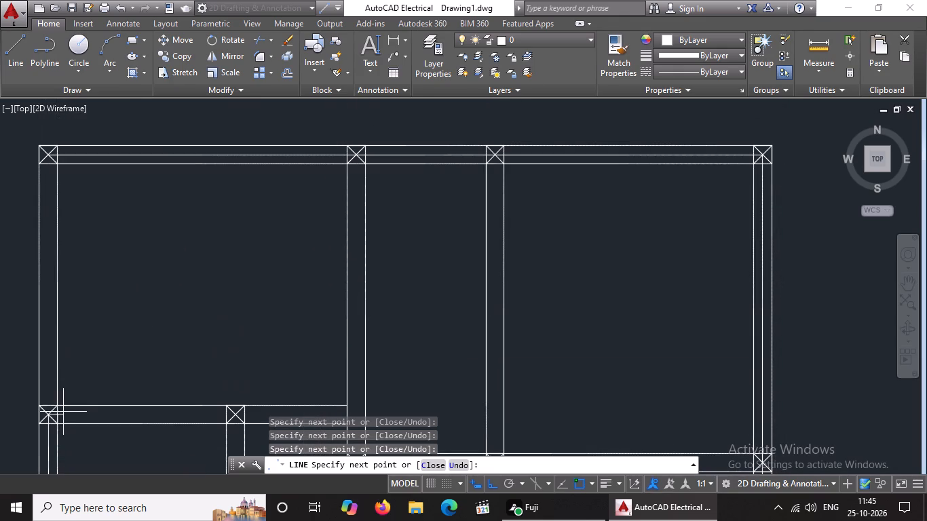
{"action": "left_click", "coordinate": [47, 157]}
{"action": "scroll", "coordinate": [158, 214], "scroll_direction": "down", "scroll_amount": 2}
{"action": "key", "text": "Return"}
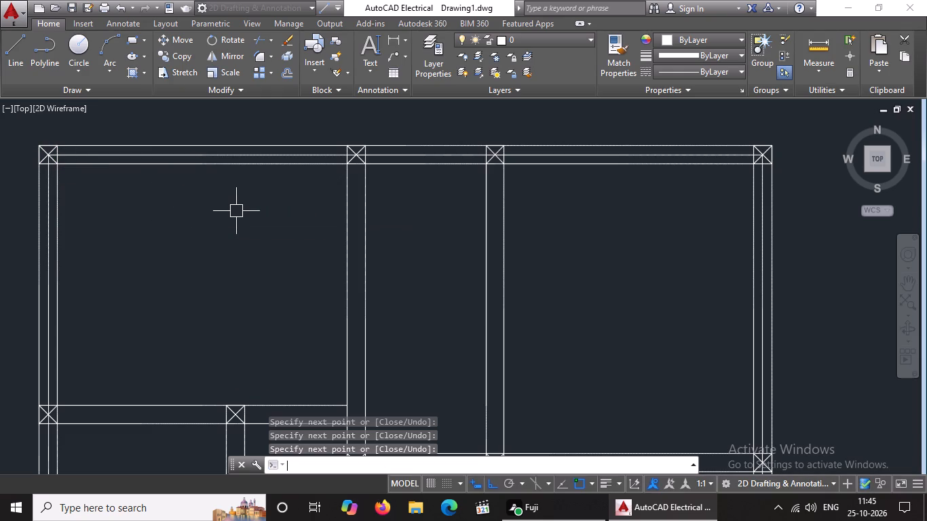
Draw a centreline along the upper-left room's bottom wall, from the left outer wall's column centre just past the adjoining vertical wall's centre.
{"action": "middle_click_drag", "start_coordinate": [274, 250], "coordinate": [281, 191]}
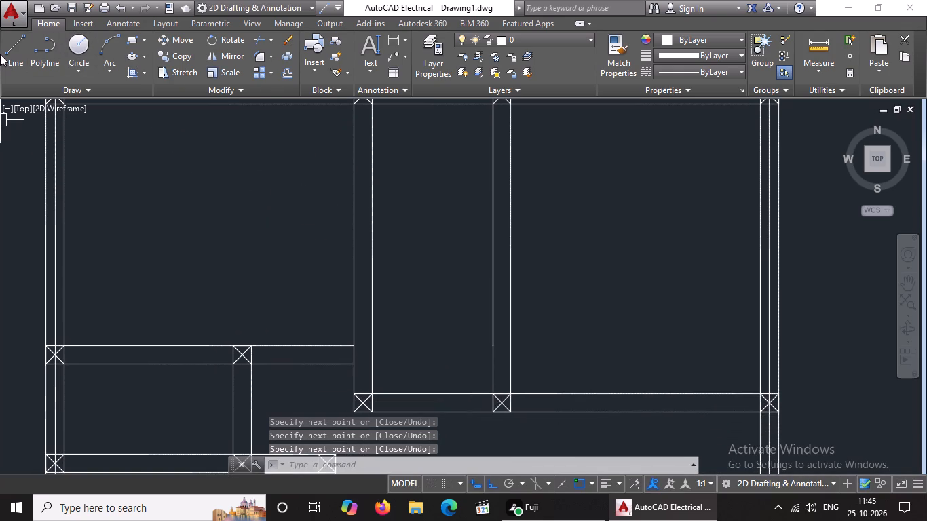
{"action": "left_click", "coordinate": [13, 50]}
{"action": "left_click_drag", "start_coordinate": [57, 357], "coordinate": [71, 357]}
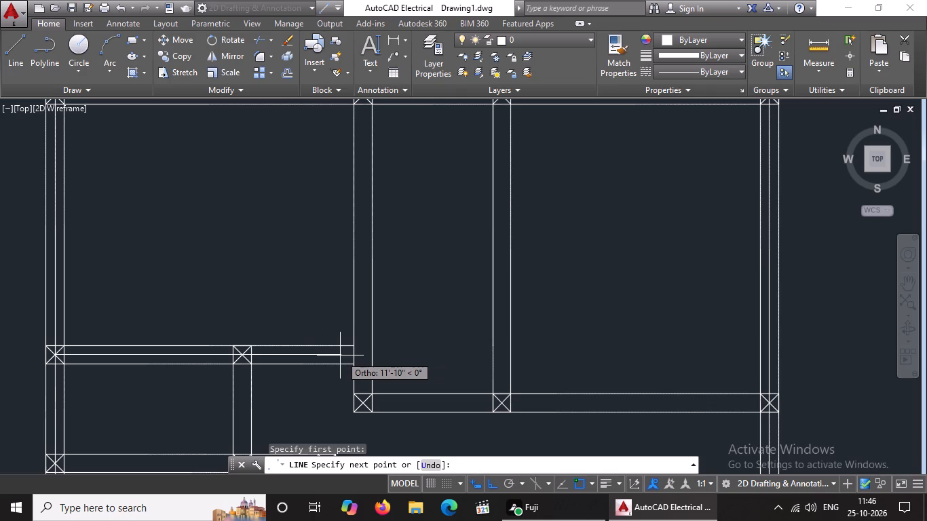
{"action": "middle_click_drag", "start_coordinate": [339, 355], "coordinate": [339, 414]}
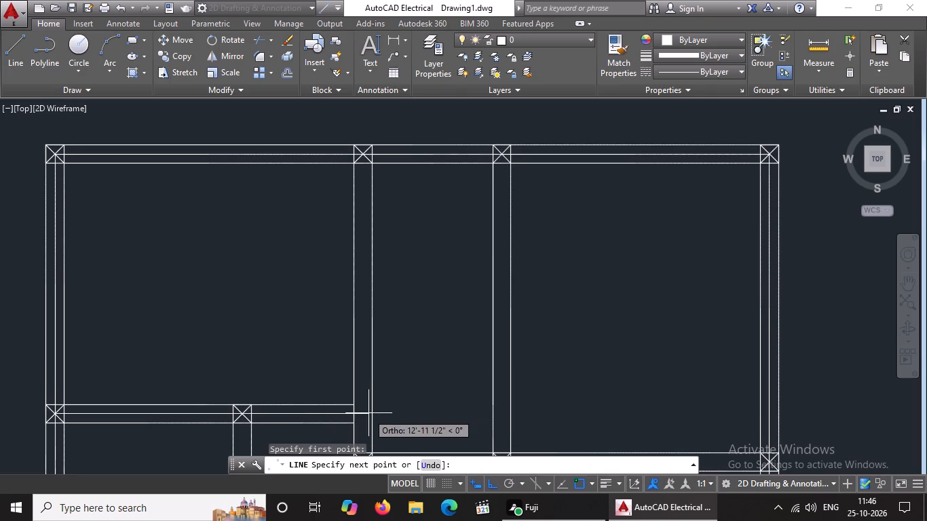
{"action": "middle_click_drag", "start_coordinate": [360, 412], "coordinate": [380, 315]}
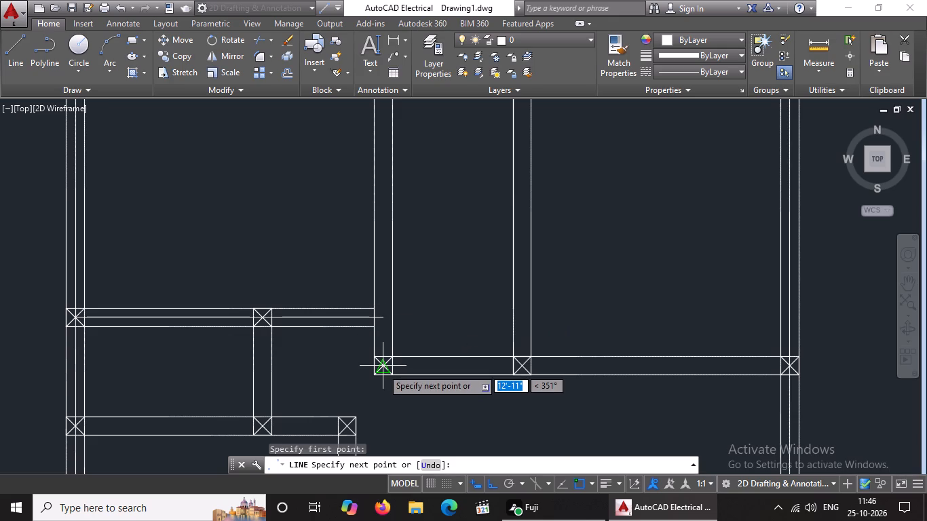
{"action": "left_click", "coordinate": [387, 316]}
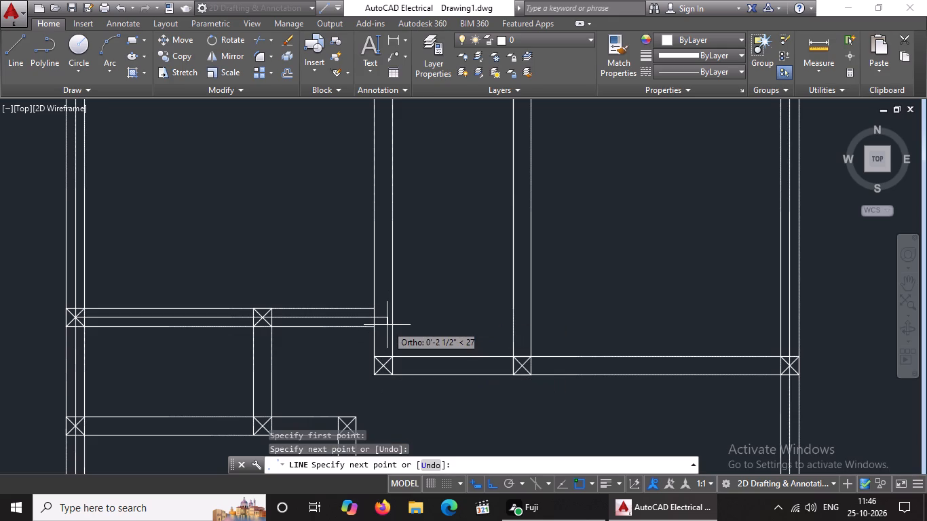
{"action": "key", "text": "Escape"}
Draw a vertical centreline from the top wall's second column centre down to the corner column at that interior wall's lower end.
{"action": "scroll", "coordinate": [390, 332], "scroll_direction": "down", "scroll_amount": 2}
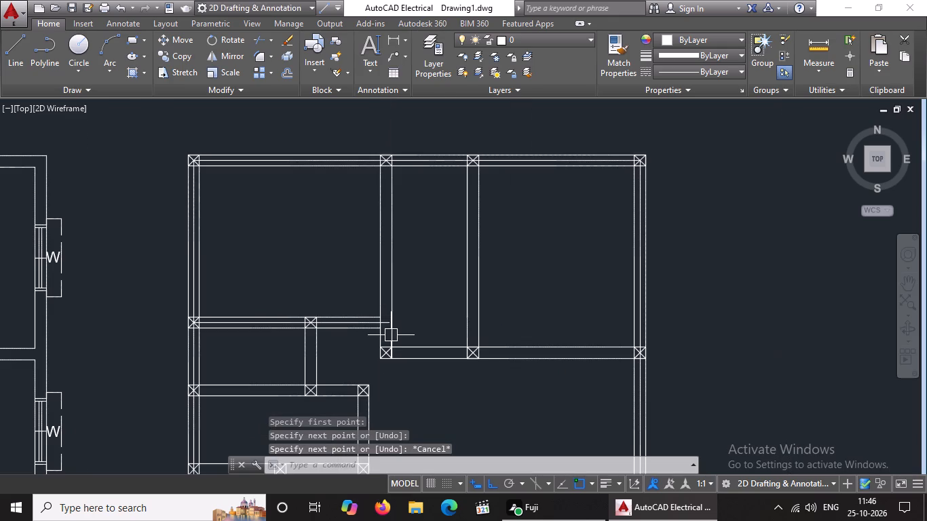
{"action": "left_click", "coordinate": [7, 51]}
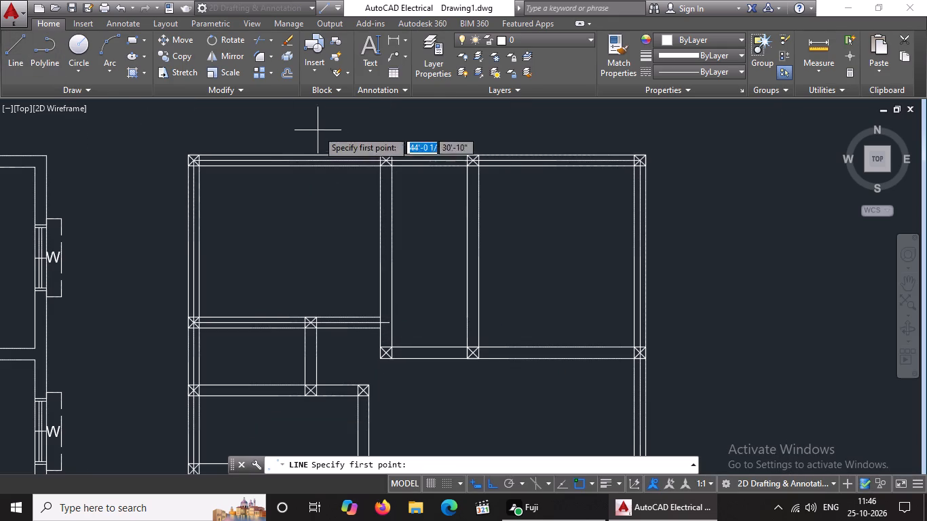
{"action": "scroll", "coordinate": [380, 161], "scroll_direction": "up", "scroll_amount": 2}
{"action": "left_click", "coordinate": [390, 160]}
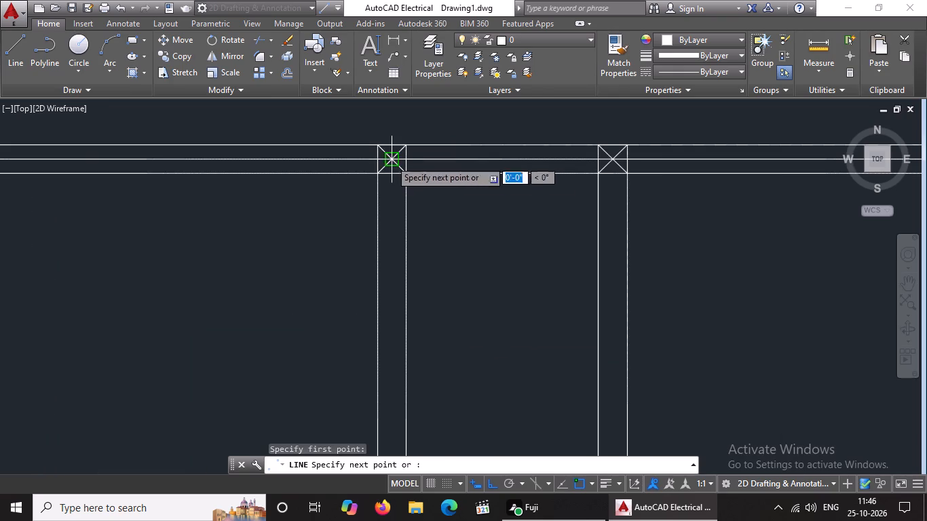
{"action": "scroll", "coordinate": [383, 298], "scroll_direction": "down", "scroll_amount": 1}
{"action": "middle_click_drag", "start_coordinate": [383, 319], "coordinate": [432, 166]}
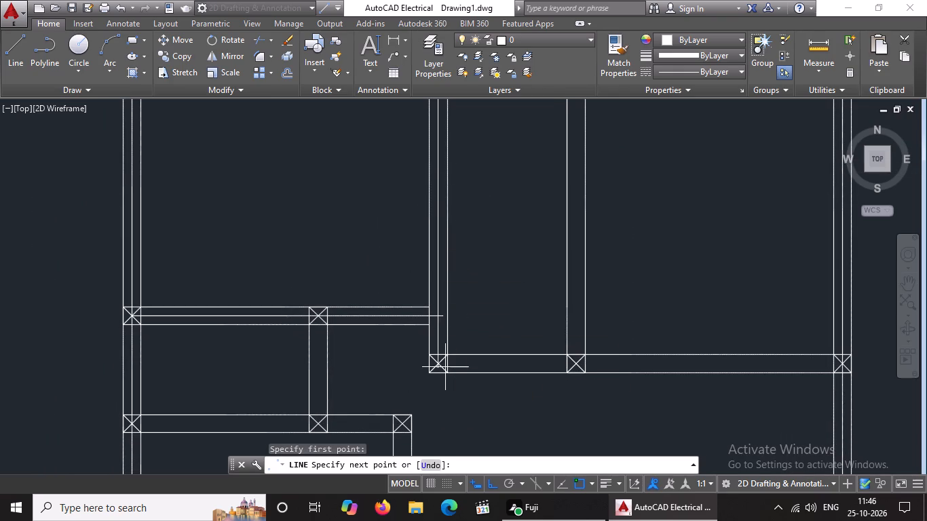
{"action": "left_click", "coordinate": [438, 366]}
{"action": "key", "text": "Return"}
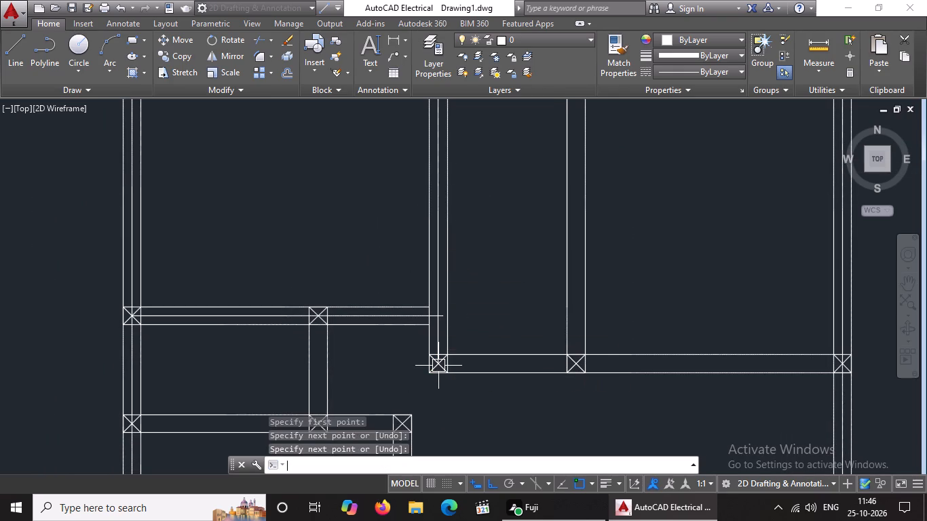
Trim the horizontal centreline's short overhang beyond the interior wall's vertical centreline.
{"action": "type", "text": "TR"}
{"action": "key", "text": "Return"}
{"action": "key", "text": "Return"}
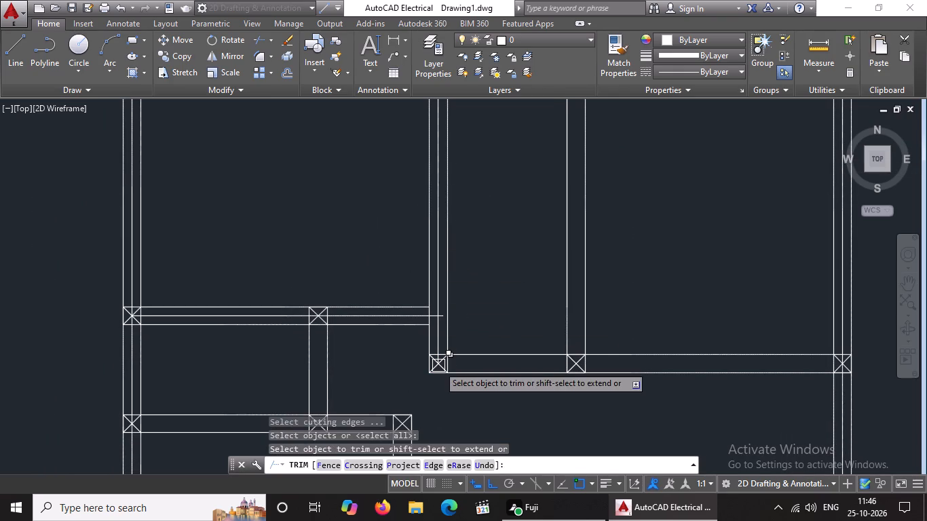
{"action": "scroll", "coordinate": [428, 294], "scroll_direction": "up", "scroll_amount": 2}
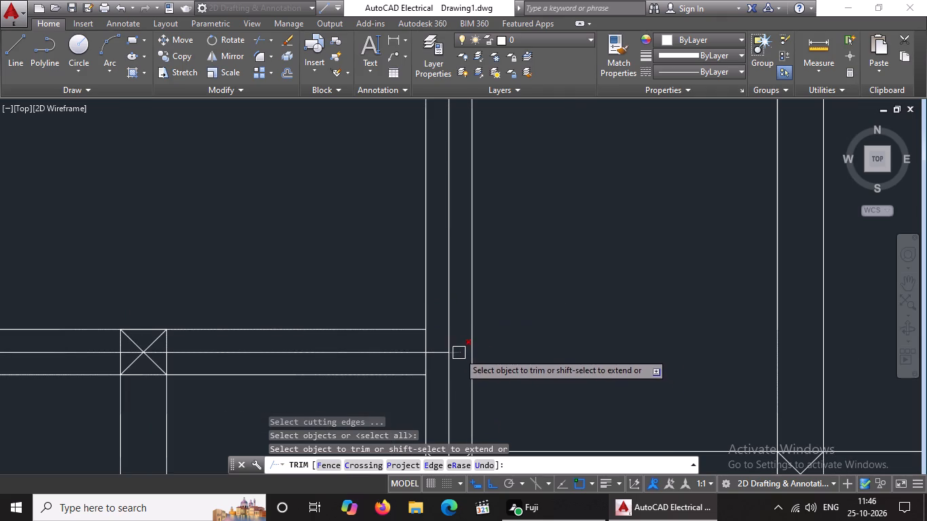
{"action": "left_click", "coordinate": [459, 351]}
{"action": "scroll", "coordinate": [508, 358], "scroll_direction": "down", "scroll_amount": 2}
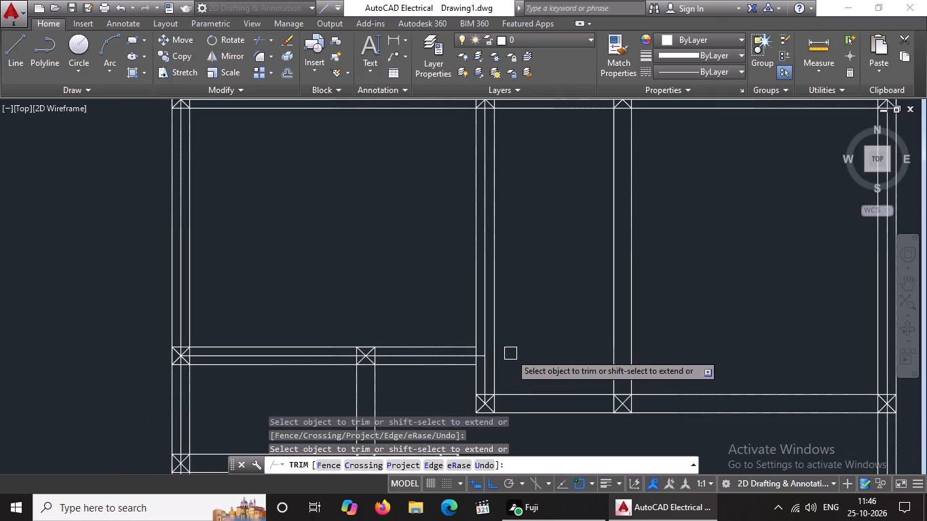
{"action": "middle_click", "coordinate": [510, 353]}
{"action": "key", "text": "Return"}
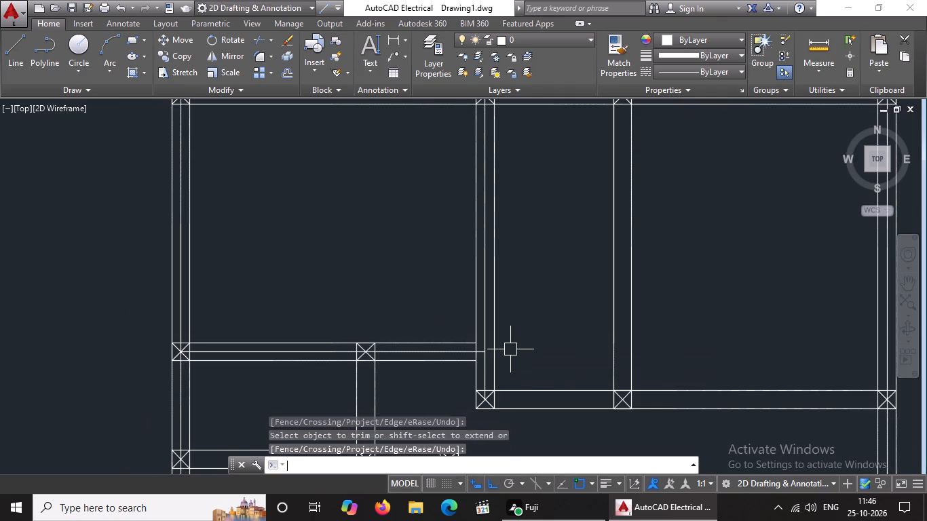
Draw a centreline from the interior corner column right to the adjacent junction column, continuing up to the top wall's third column centre.
{"action": "key", "text": "l"}
{"action": "key", "text": "Return"}
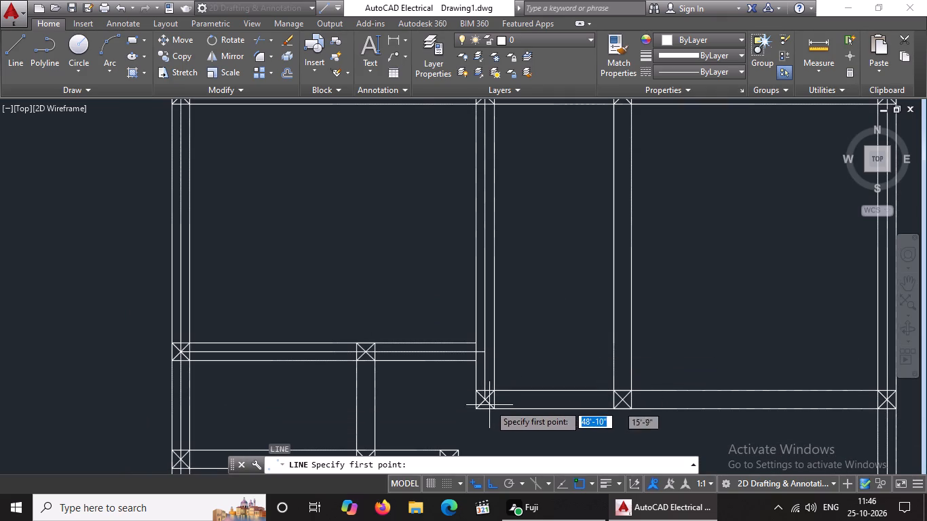
{"action": "left_click_drag", "start_coordinate": [485, 402], "coordinate": [499, 400]}
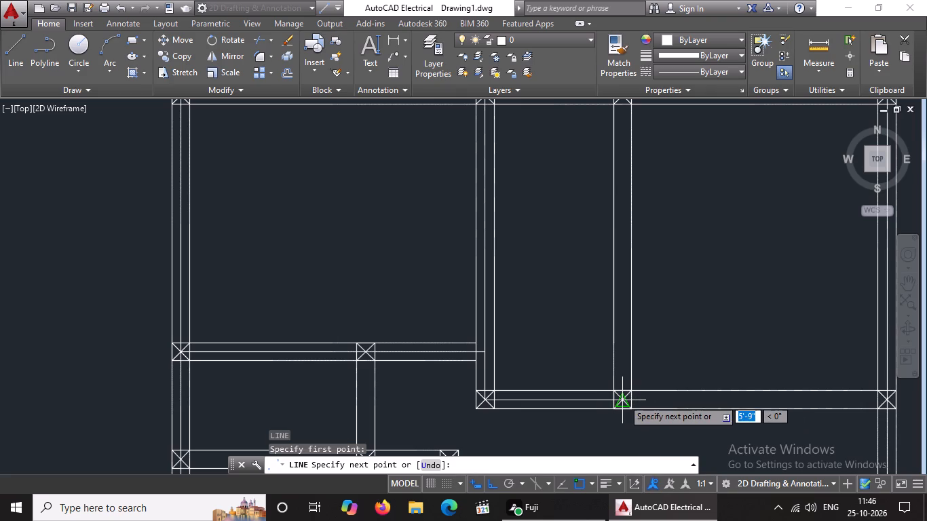
{"action": "left_click", "coordinate": [624, 398]}
{"action": "middle_click_drag", "start_coordinate": [615, 356], "coordinate": [612, 453]}
{"action": "left_click", "coordinate": [621, 193]}
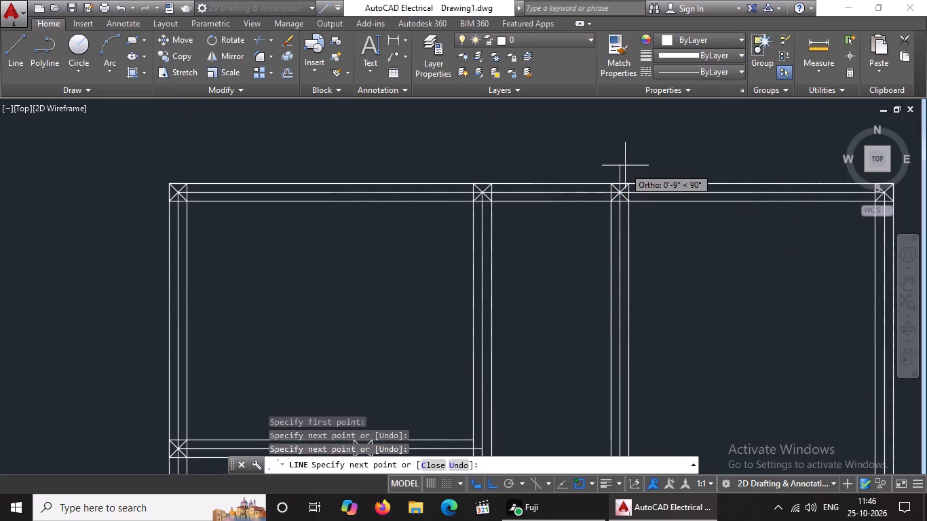
{"action": "key", "text": "Return"}
Draw a centreline along the upper-right room's bottom wall, from its left junction column centre to the right outer wall's column centre.
{"action": "key", "text": "l"}
{"action": "key", "text": "Return"}
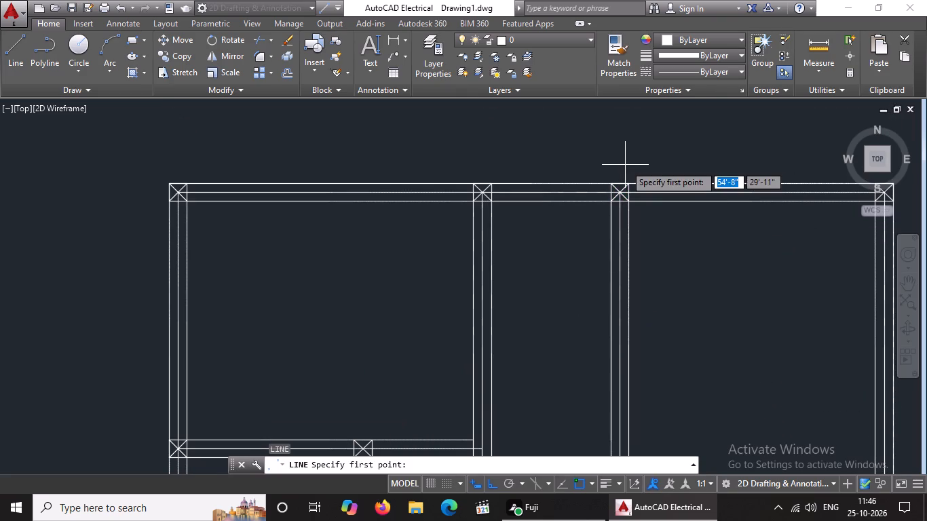
{"action": "scroll", "coordinate": [709, 243], "scroll_direction": "down", "scroll_amount": 4}
{"action": "middle_click_drag", "start_coordinate": [765, 313], "coordinate": [711, 159]}
{"action": "scroll", "coordinate": [694, 144], "scroll_direction": "up", "scroll_amount": 1}
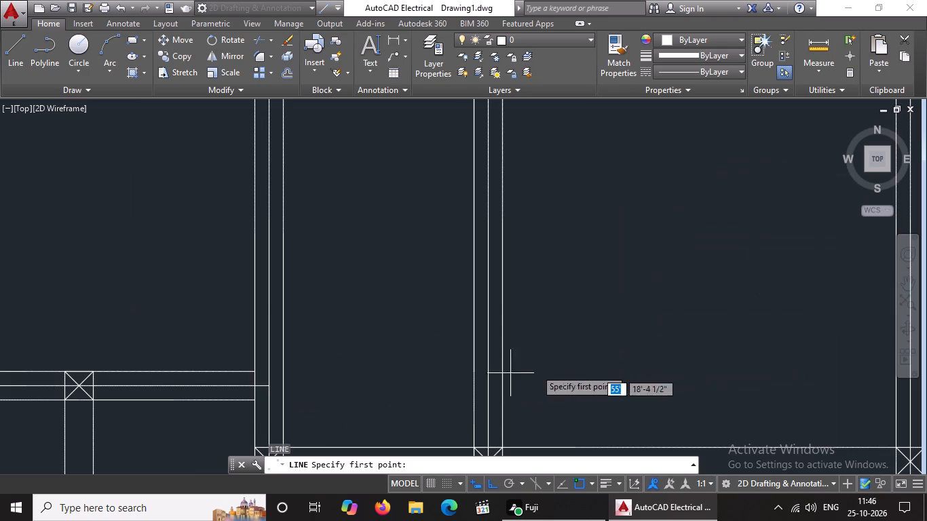
{"action": "scroll", "coordinate": [559, 284], "scroll_direction": "down", "scroll_amount": 3}
{"action": "scroll", "coordinate": [552, 358], "scroll_direction": "up", "scroll_amount": 2}
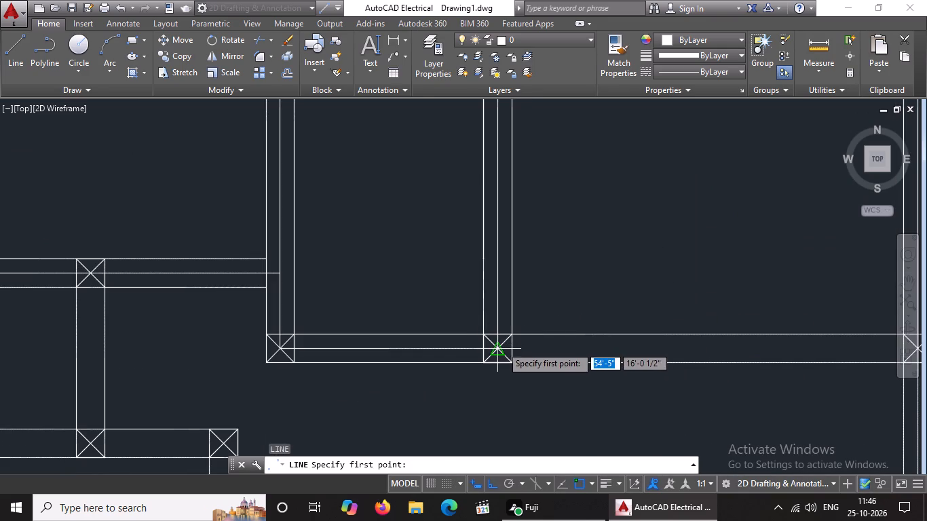
{"action": "left_click", "coordinate": [502, 347]}
{"action": "scroll", "coordinate": [580, 350], "scroll_direction": "down", "scroll_amount": 2}
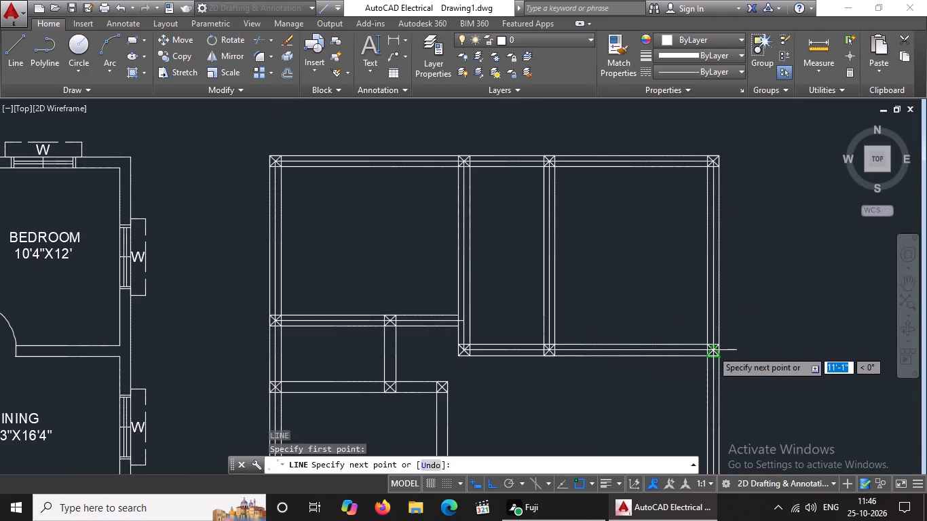
{"action": "left_click", "coordinate": [712, 349]}
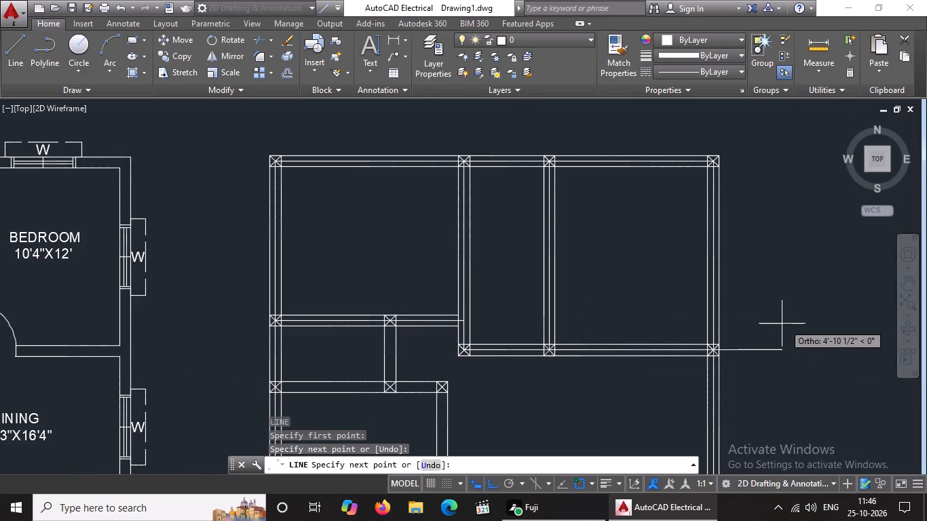
{"action": "key", "text": "Return"}
Draw a centreline from the left outer wall's next column down to the short partition's lower column, continuing up to its upper column.
{"action": "key", "text": "l"}
{"action": "key", "text": "Return"}
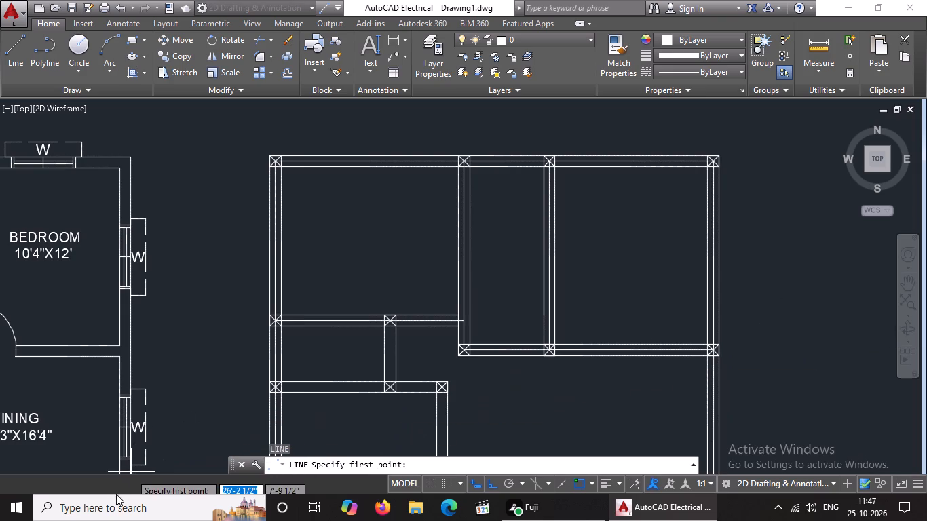
{"action": "scroll", "coordinate": [272, 380], "scroll_direction": "up", "scroll_amount": 1}
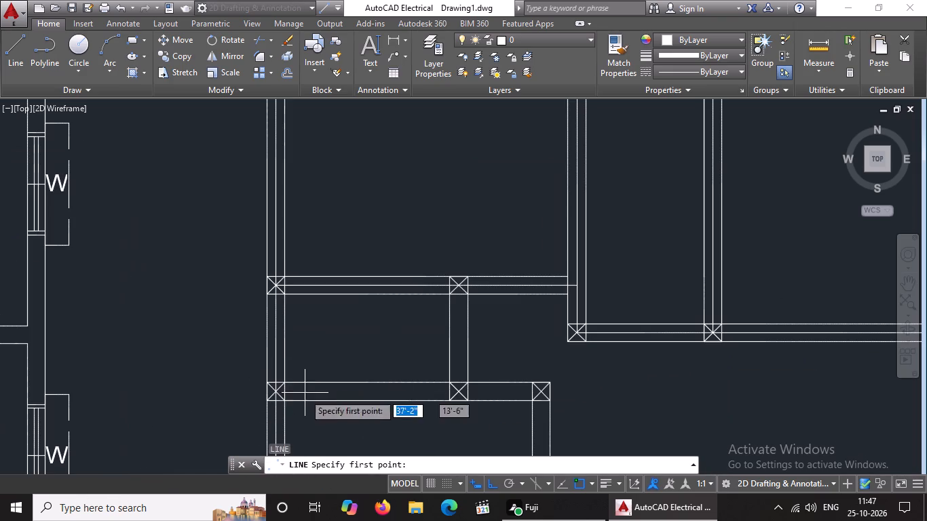
{"action": "left_click_drag", "start_coordinate": [273, 391], "coordinate": [281, 390]}
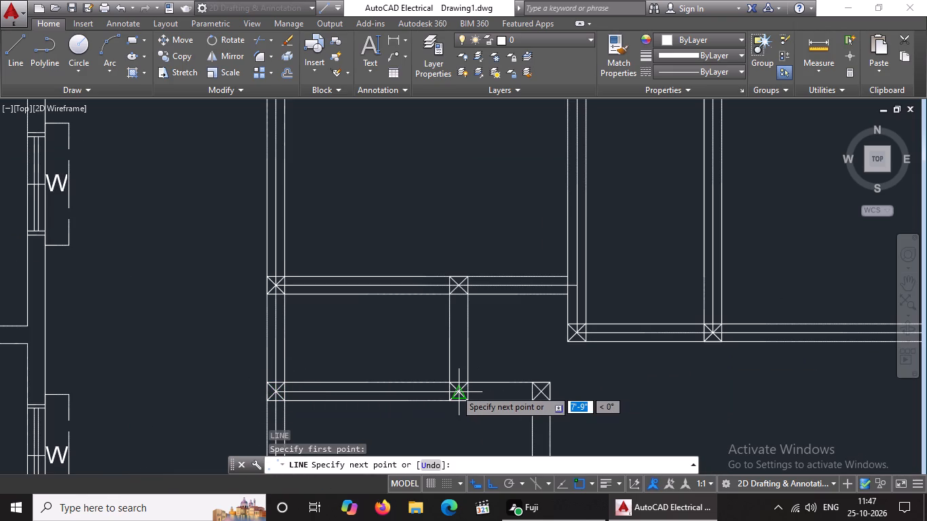
{"action": "left_click", "coordinate": [455, 389]}
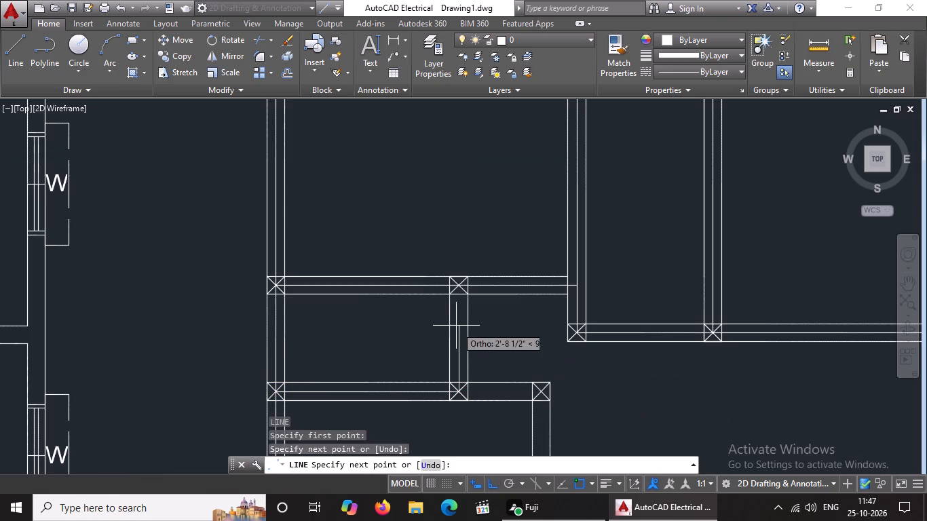
{"action": "left_click", "coordinate": [457, 284]}
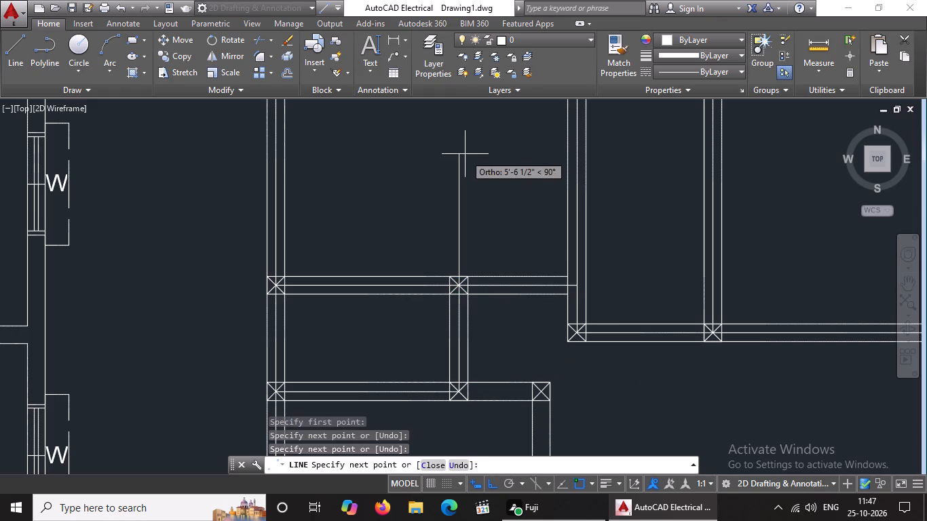
{"action": "key", "text": "Return"}
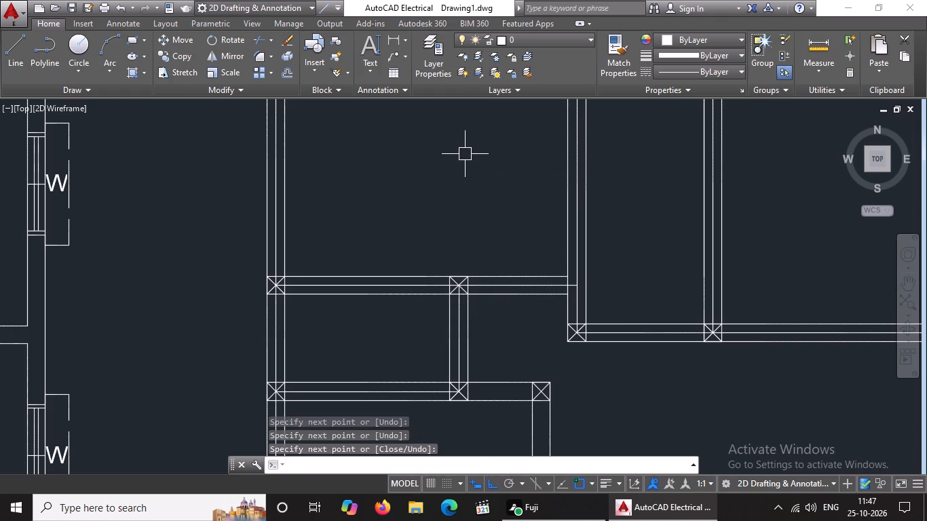
Extend the lower horizontal wall's centreline with a line from the short partition's lower column centre to the wall's right-end corner column centre.
{"action": "scroll", "coordinate": [529, 233], "scroll_direction": "down", "scroll_amount": 3}
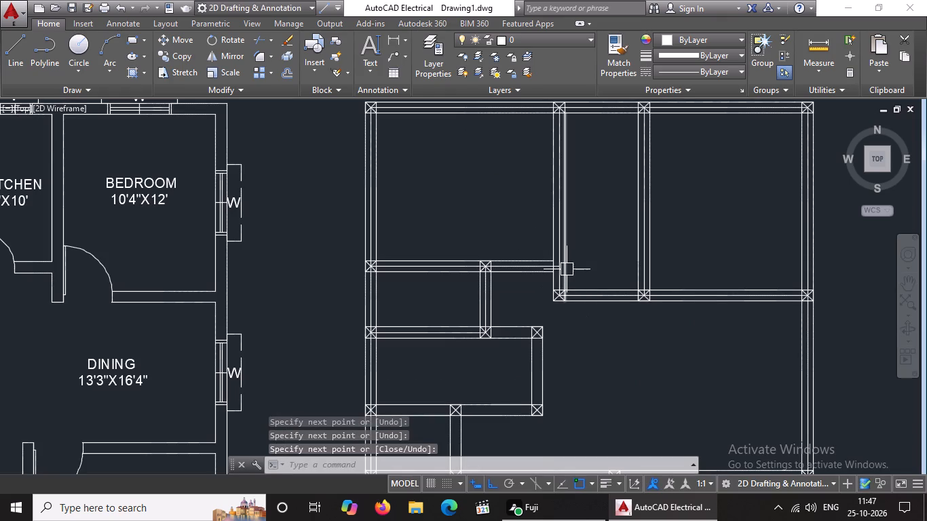
{"action": "middle_click_drag", "start_coordinate": [572, 345], "coordinate": [576, 293]}
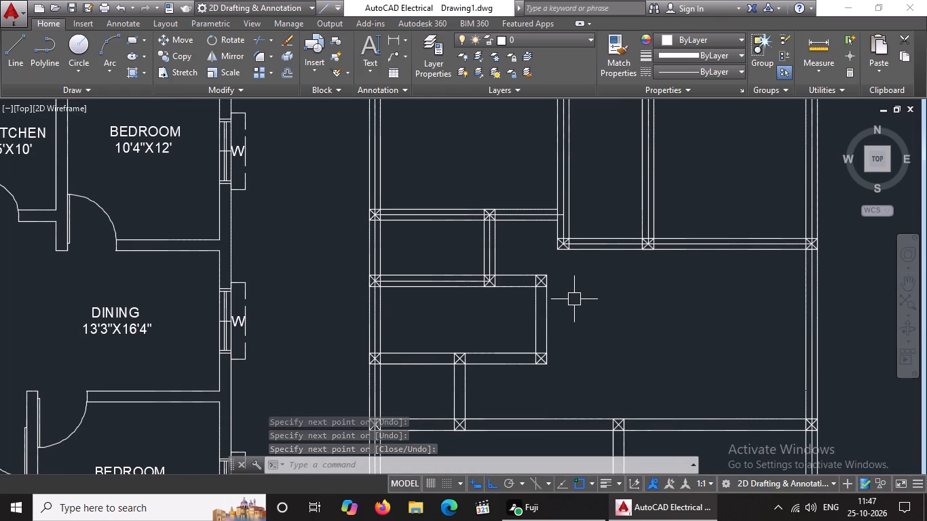
{"action": "left_click", "coordinate": [14, 48]}
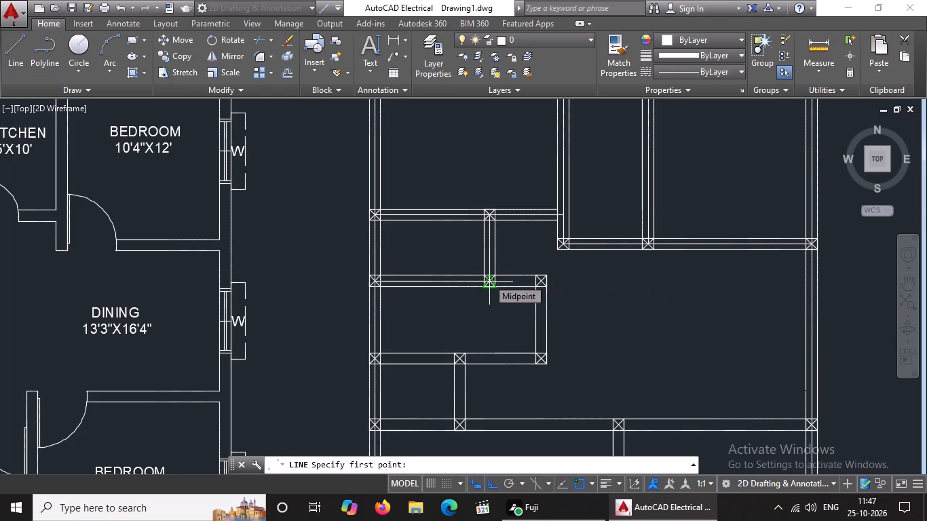
{"action": "left_click", "coordinate": [488, 278]}
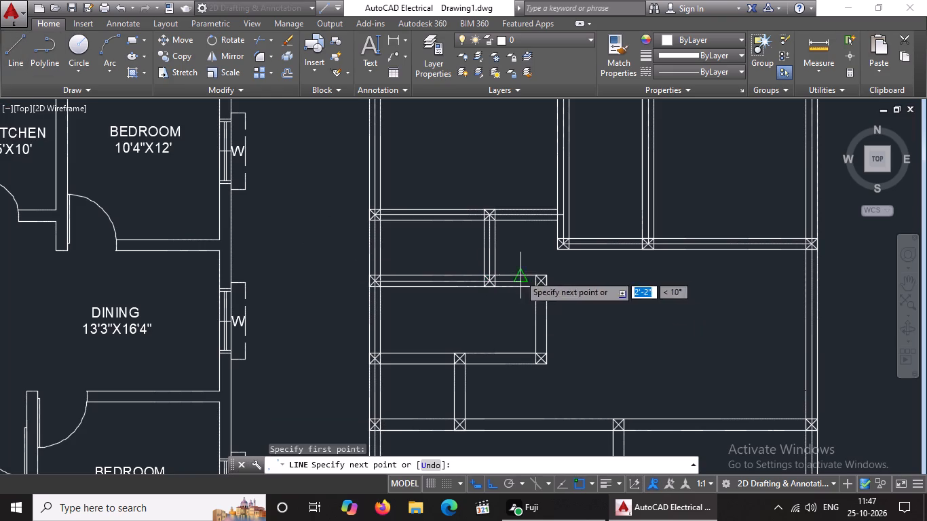
{"action": "left_click", "coordinate": [542, 279]}
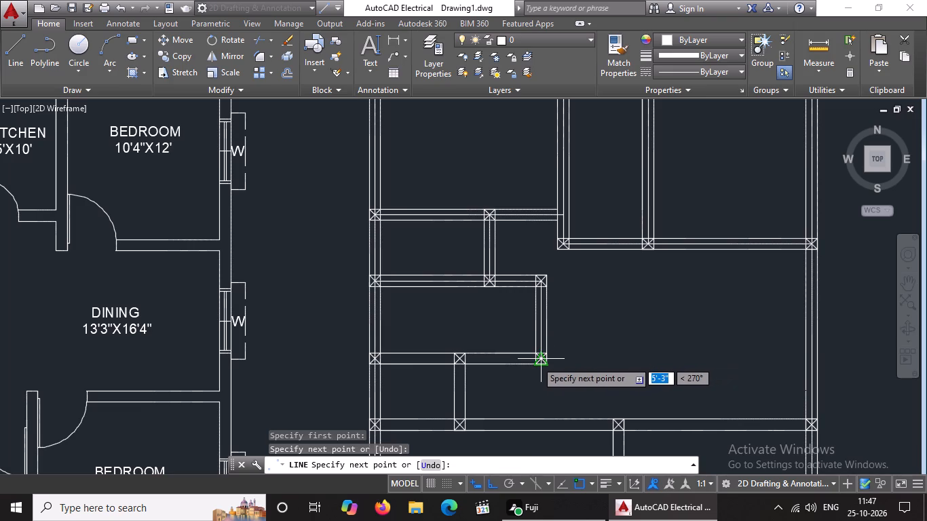
{"action": "scroll", "coordinate": [536, 361], "scroll_direction": "up", "scroll_amount": 3}
{"action": "right_click", "coordinate": [535, 361]}
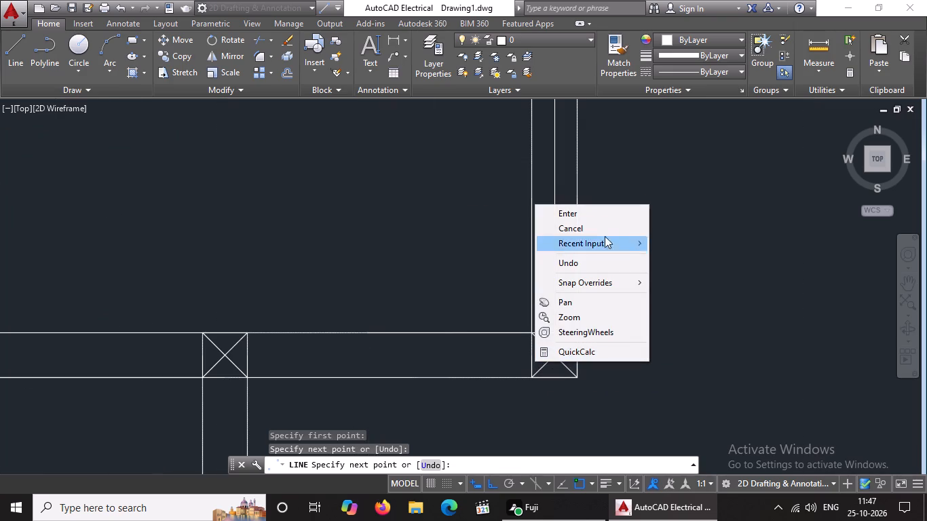
{"action": "left_click", "coordinate": [589, 214]}
{"action": "scroll", "coordinate": [548, 337], "scroll_direction": "down", "scroll_amount": 4}
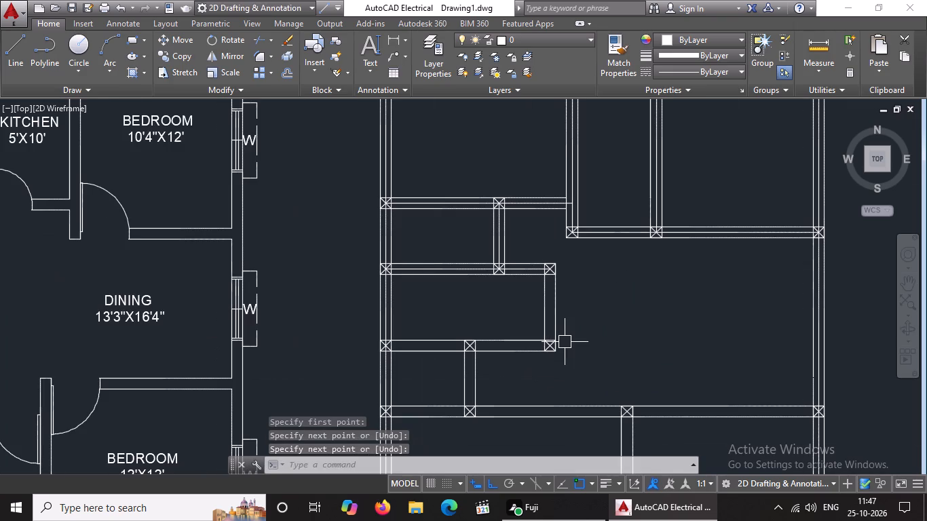
Draw a centreline from the projecting room's upper-right corner column down to its lower-right column, then left through the junction column to the left outer wall's column.
{"action": "left_click", "coordinate": [18, 43]}
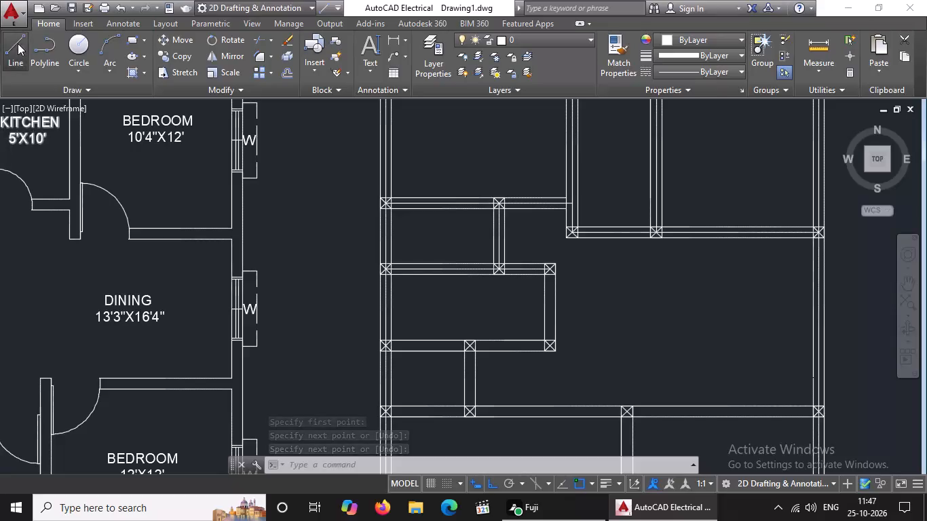
{"action": "left_click", "coordinate": [546, 273]}
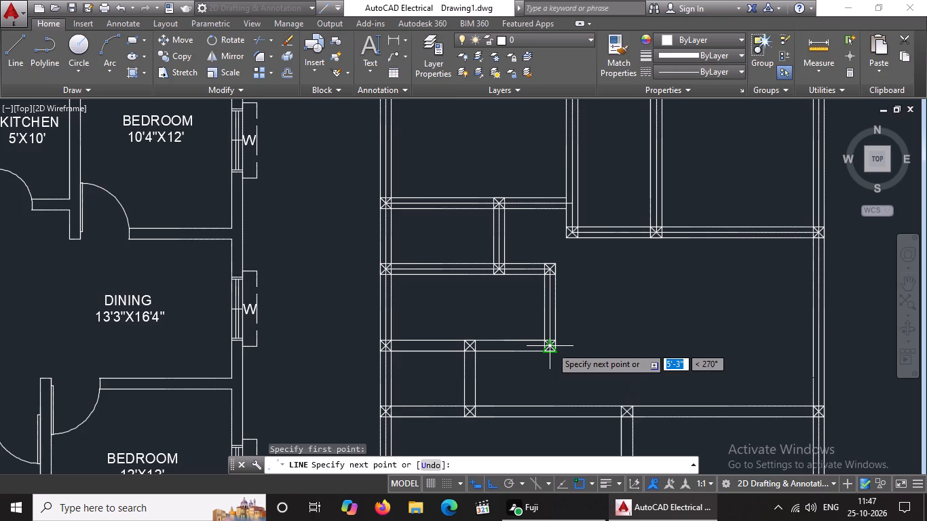
{"action": "scroll", "coordinate": [551, 347], "scroll_direction": "up", "scroll_amount": 3}
{"action": "left_click_drag", "start_coordinate": [543, 350], "coordinate": [510, 356]}
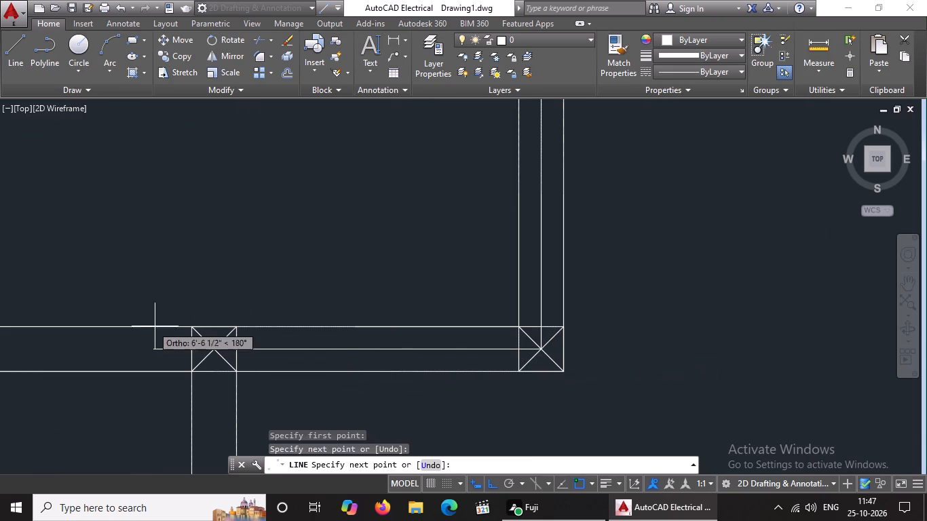
{"action": "left_click", "coordinate": [216, 346]}
{"action": "middle_click_drag", "start_coordinate": [234, 345], "coordinate": [302, 354]}
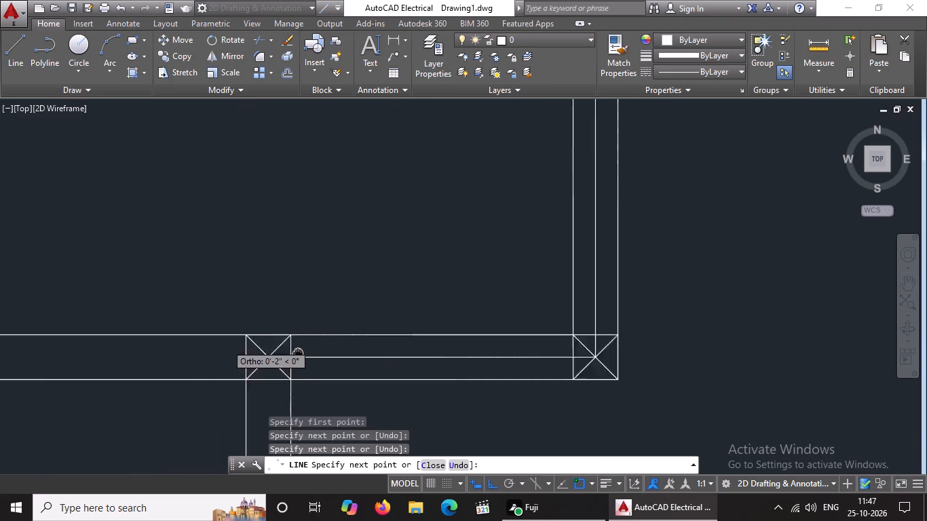
{"action": "middle_click_drag", "start_coordinate": [302, 354], "coordinate": [333, 358]}
{"action": "scroll", "coordinate": [256, 354], "scroll_direction": "down", "scroll_amount": 2}
{"action": "left_click", "coordinate": [155, 357]}
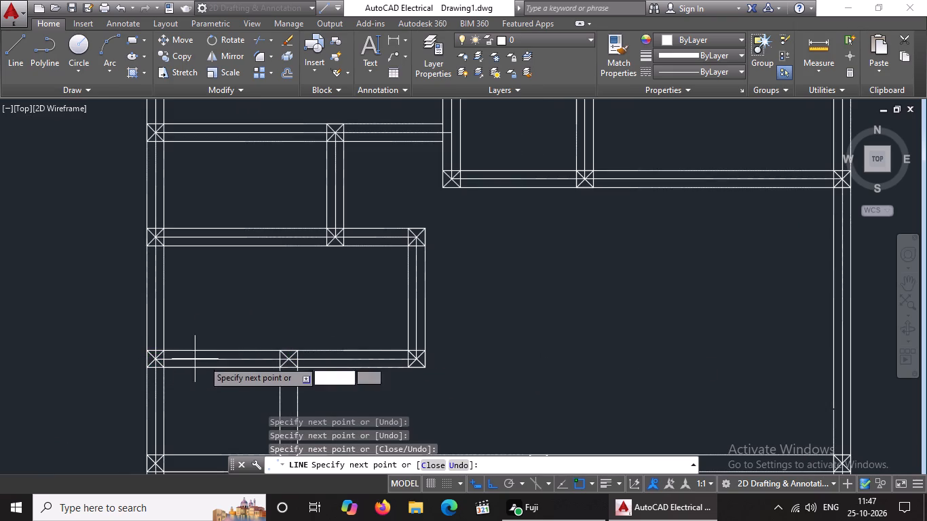
{"action": "key", "text": "Return"}
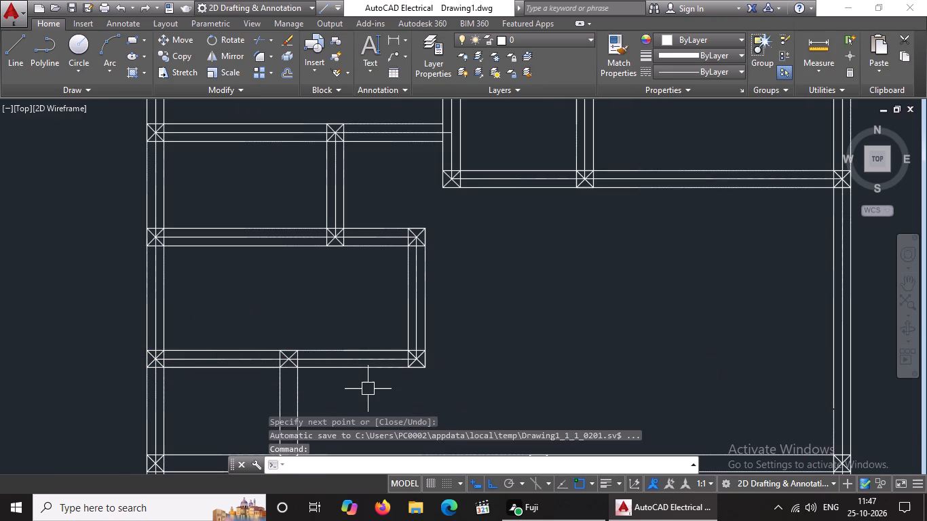
Draw a centreline from the left outer wall's next lower column right to the short partition's bottom column, continuing up to its top column.
{"action": "scroll", "coordinate": [368, 389], "scroll_direction": "down", "scroll_amount": 3}
{"action": "middle_click_drag", "start_coordinate": [379, 286], "coordinate": [379, 194]}
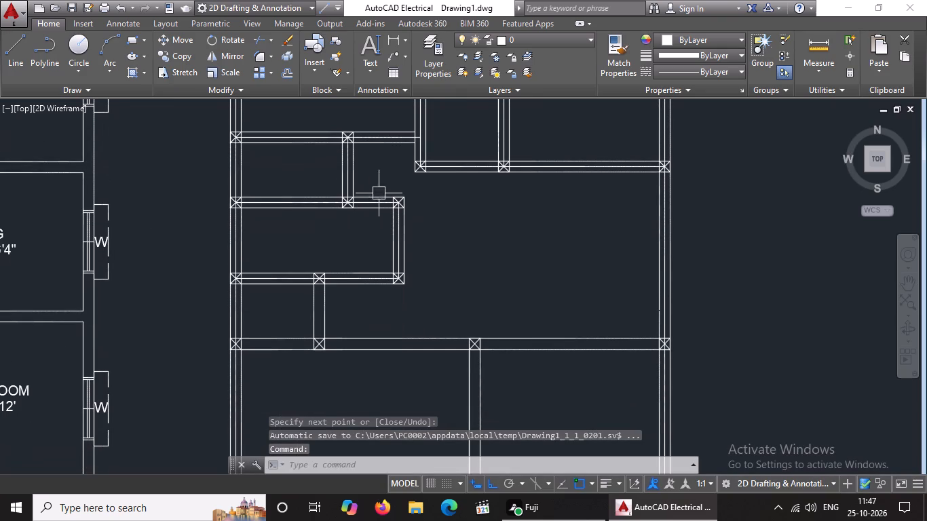
{"action": "left_click", "coordinate": [12, 48]}
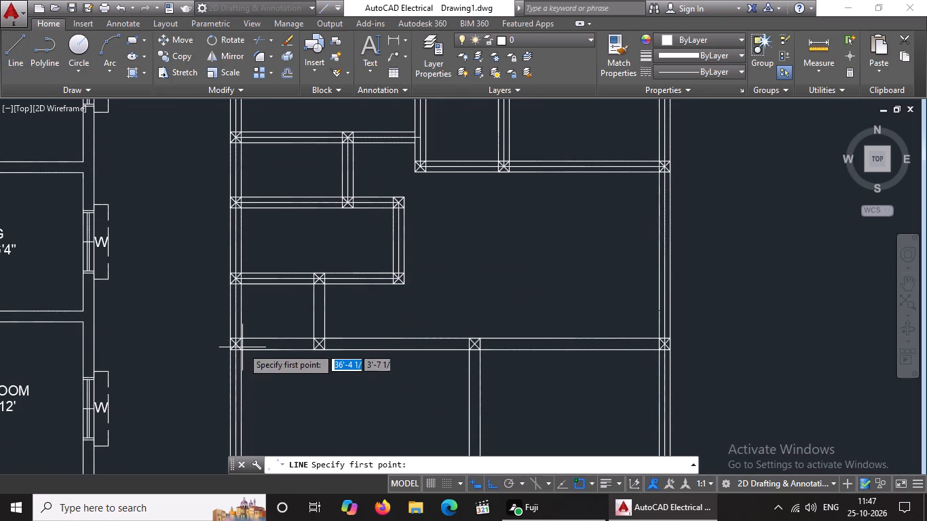
{"action": "scroll", "coordinate": [234, 343], "scroll_direction": "up", "scroll_amount": 3}
{"action": "left_click_drag", "start_coordinate": [227, 345], "coordinate": [257, 349]}
{"action": "left_click", "coordinate": [444, 345]}
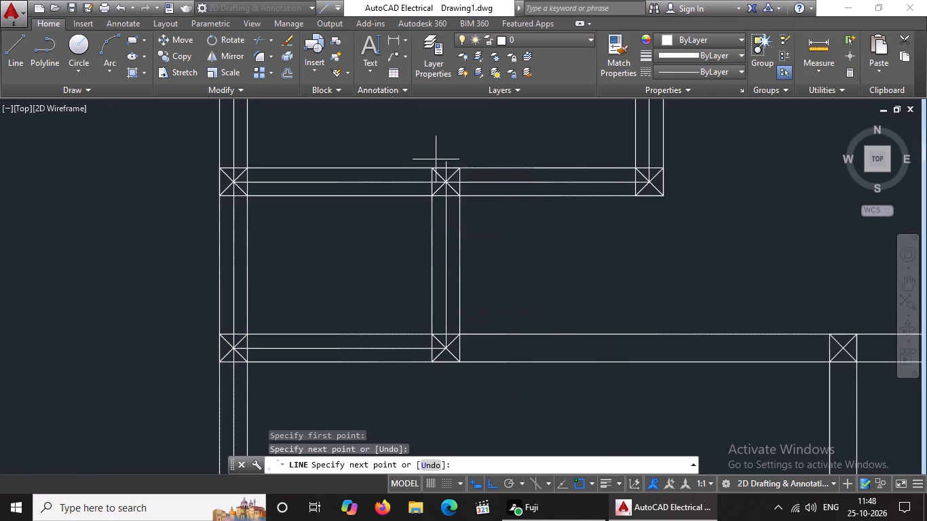
{"action": "left_click", "coordinate": [444, 182]}
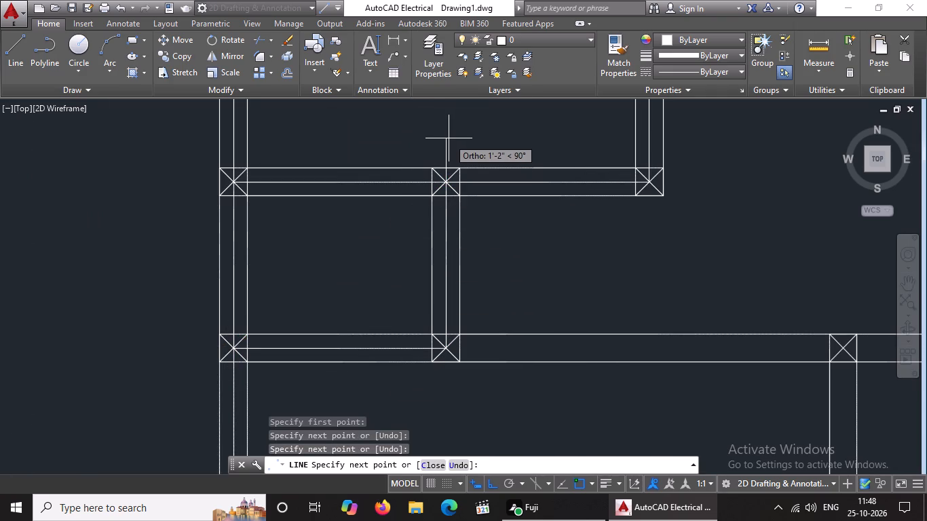
{"action": "key", "text": "Return"}
Draw a centreline from the short partition's bottom column right to the next junction column, continuing down to the bottom outer wall's middle column.
{"action": "scroll", "coordinate": [489, 155], "scroll_direction": "down", "scroll_amount": 4}
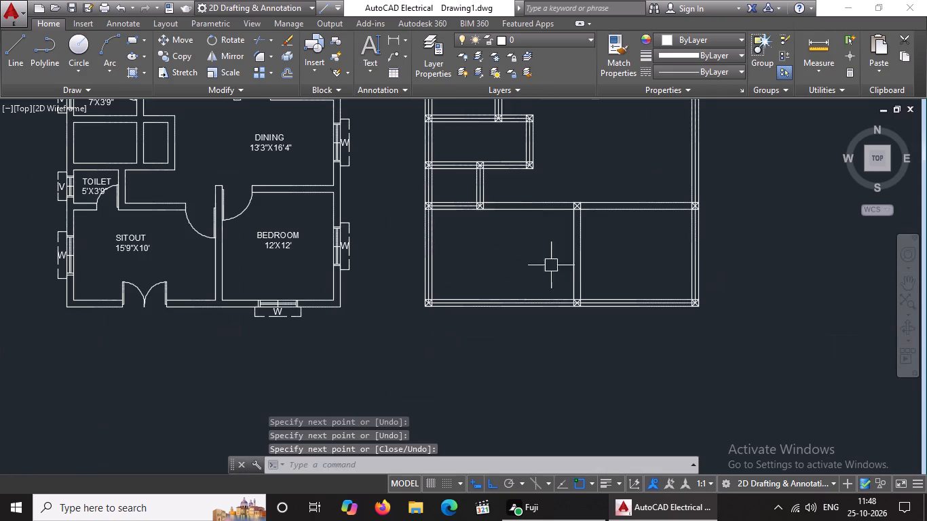
{"action": "middle_click_drag", "start_coordinate": [556, 252], "coordinate": [485, 280]}
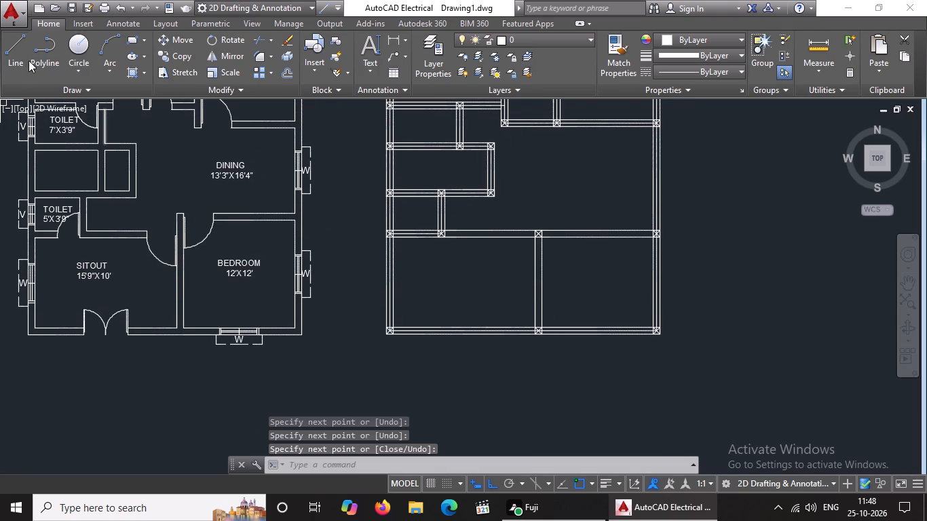
{"action": "left_click", "coordinate": [16, 52]}
{"action": "scroll", "coordinate": [459, 219], "scroll_direction": "up", "scroll_amount": 2}
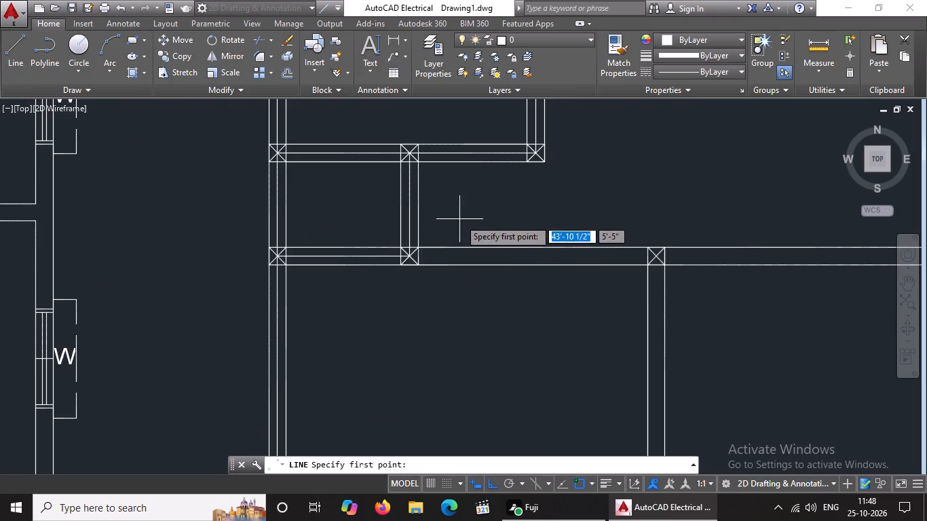
{"action": "left_click_drag", "start_coordinate": [406, 256], "coordinate": [453, 256]}
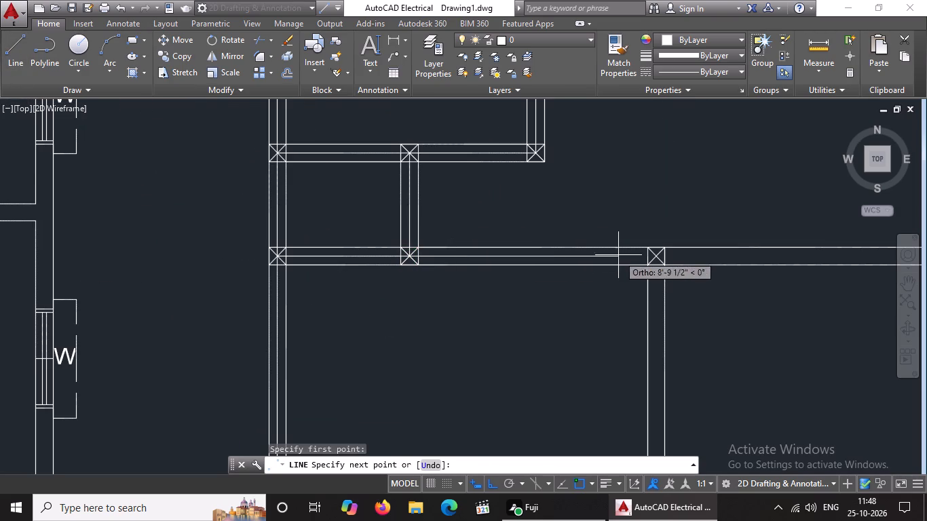
{"action": "left_click", "coordinate": [657, 256]}
{"action": "scroll", "coordinate": [657, 257], "scroll_direction": "down", "scroll_amount": 3}
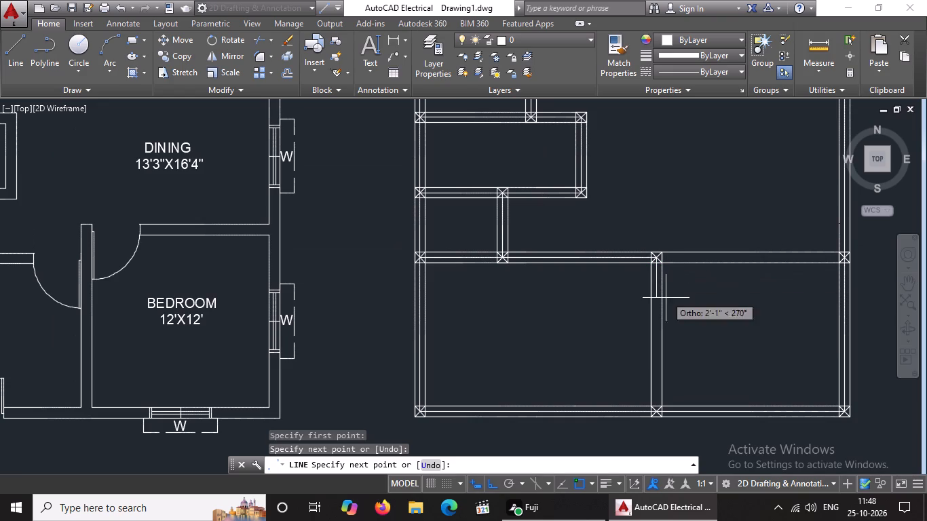
{"action": "scroll", "coordinate": [686, 417], "scroll_direction": "up", "scroll_amount": 2}
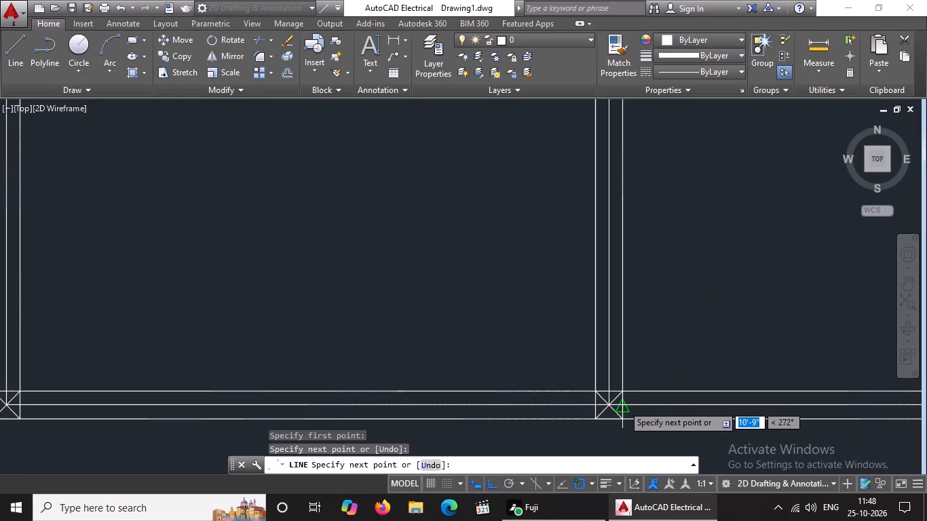
{"action": "left_click", "coordinate": [608, 408]}
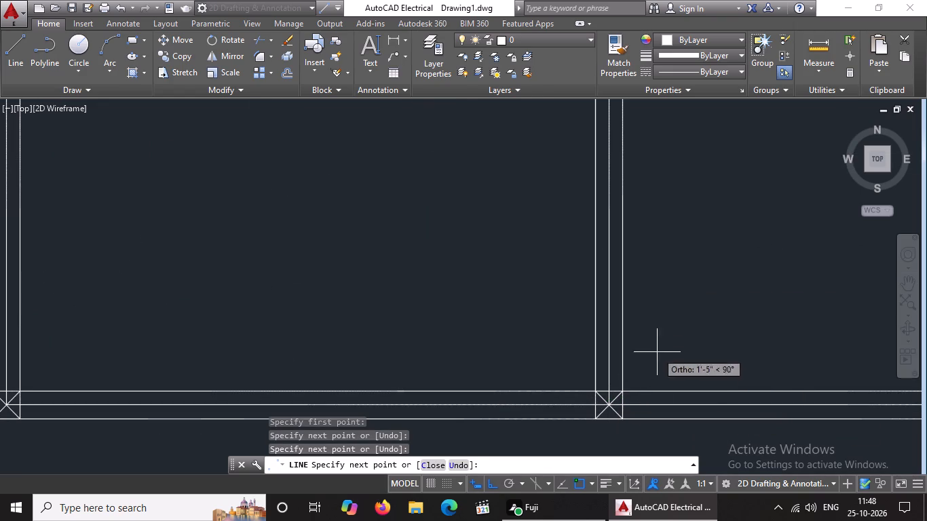
{"action": "key", "text": "Return"}
Draw a centreline along the lower-right room's top wall, from its left junction column centre to the right outer wall's column centre.
{"action": "key", "text": "l"}
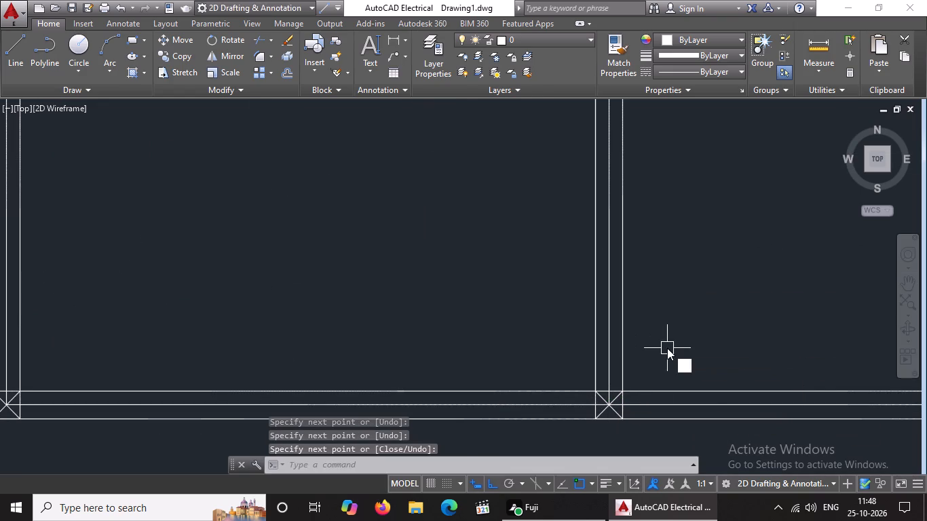
{"action": "key", "text": "Return"}
{"action": "scroll", "coordinate": [590, 360], "scroll_direction": "down", "scroll_amount": 4}
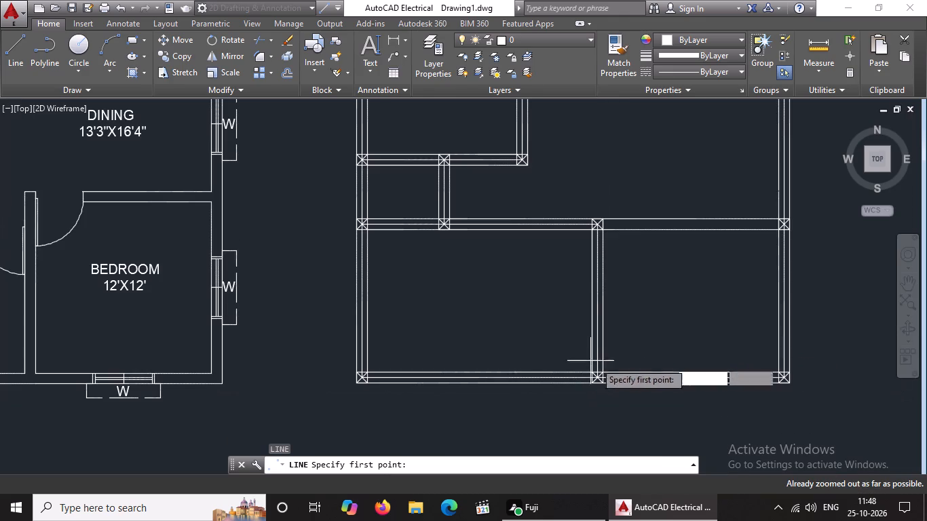
{"action": "middle_click_drag", "start_coordinate": [641, 237], "coordinate": [603, 325]}
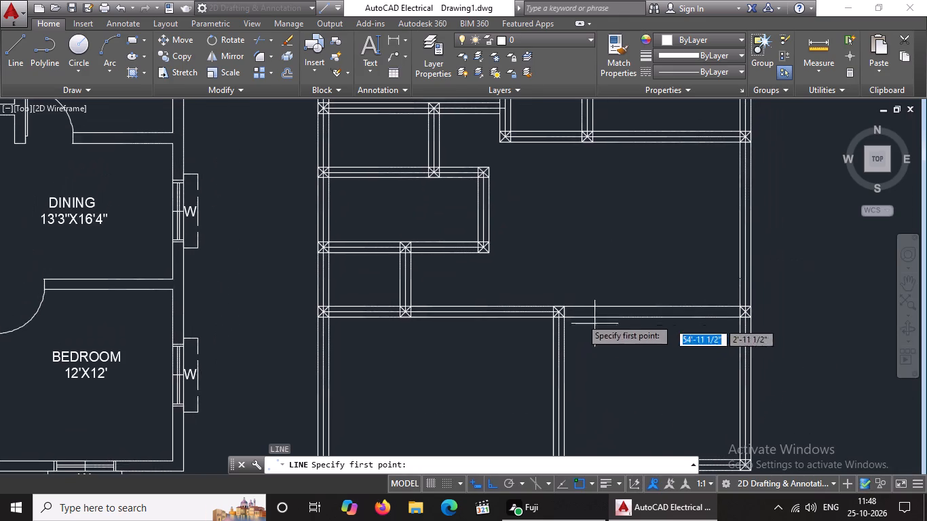
{"action": "scroll", "coordinate": [563, 312], "scroll_direction": "up", "scroll_amount": 4}
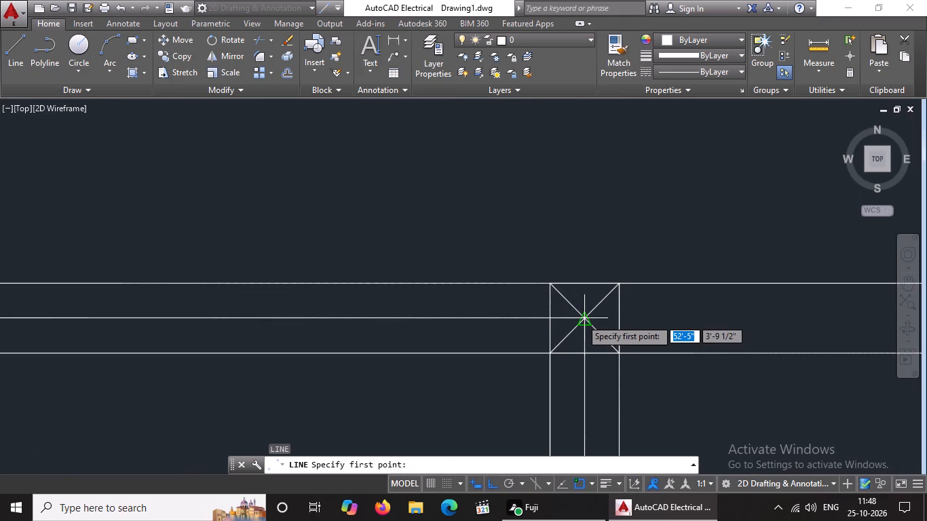
{"action": "left_click", "coordinate": [581, 319]}
{"action": "scroll", "coordinate": [606, 338], "scroll_direction": "down", "scroll_amount": 4}
{"action": "scroll", "coordinate": [789, 338], "scroll_direction": "up", "scroll_amount": 2}
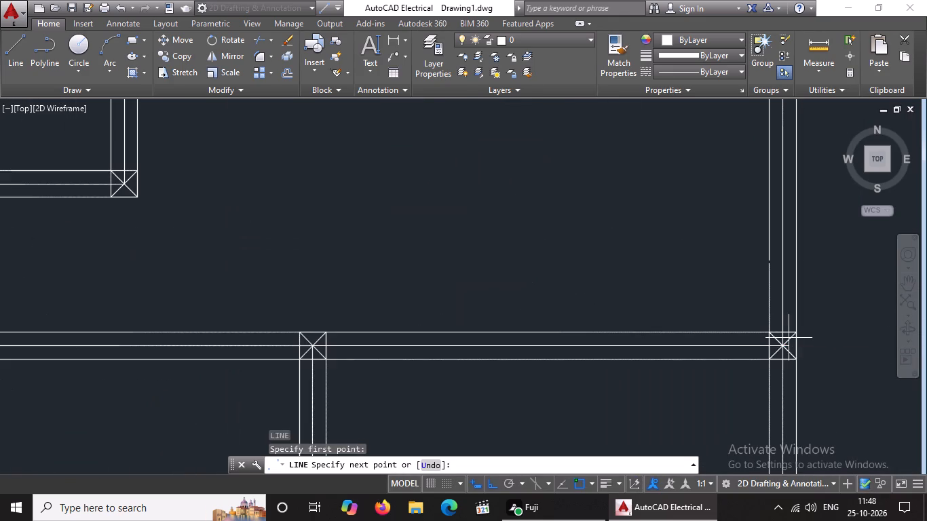
{"action": "left_click", "coordinate": [782, 344]}
{"action": "scroll", "coordinate": [782, 344], "scroll_direction": "down", "scroll_amount": 10}
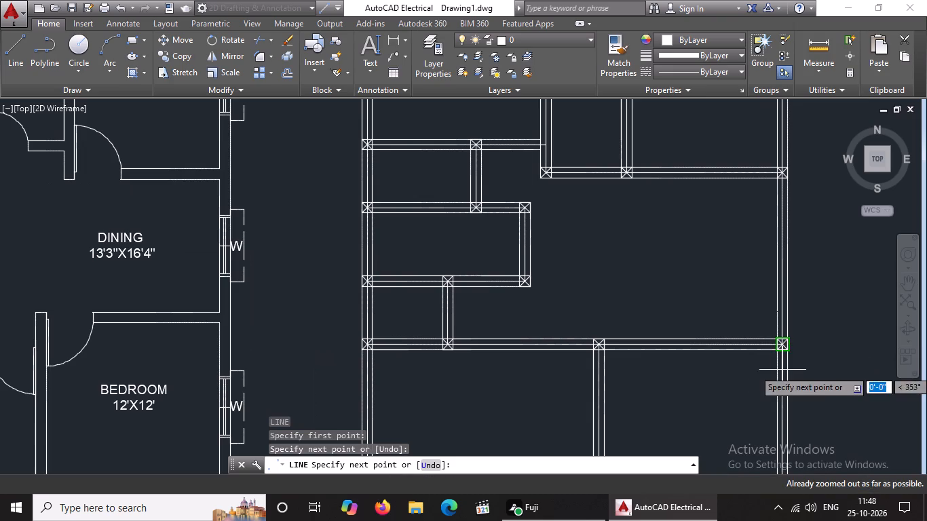
{"action": "key", "text": "Return"}
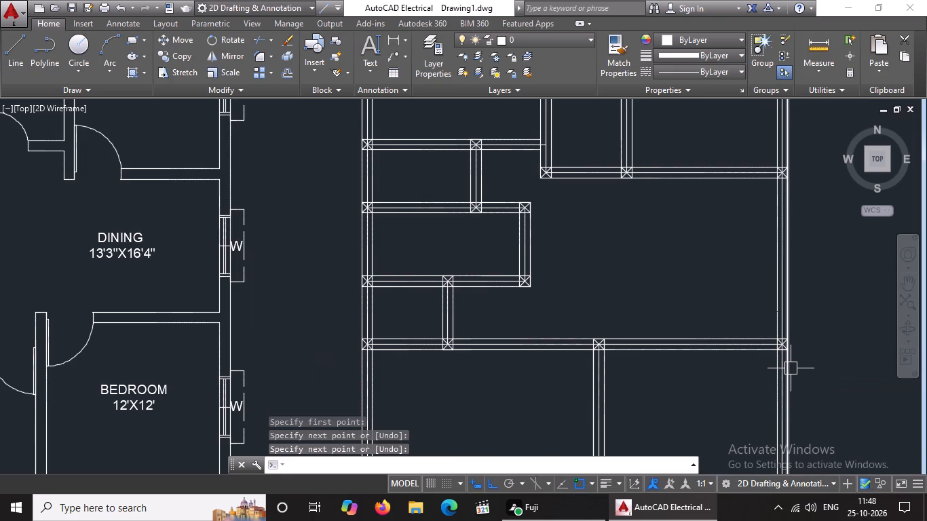
With Ortho off, draw a diagonal across the lower-left room from its bottom-left inner corner to its top-right inner corner.
{"action": "scroll", "coordinate": [762, 316], "scroll_direction": "down", "scroll_amount": 3}
{"action": "middle_click_drag", "start_coordinate": [614, 383], "coordinate": [631, 245]}
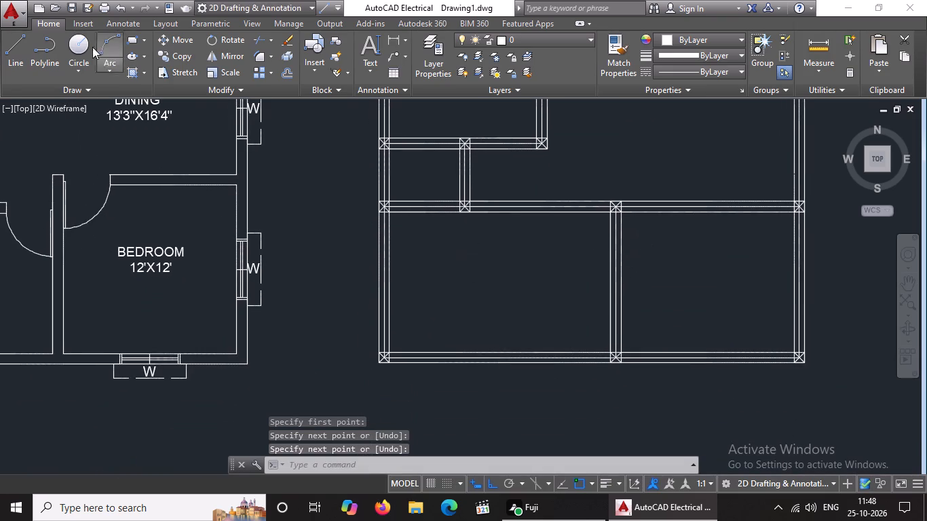
{"action": "left_click", "coordinate": [8, 56]}
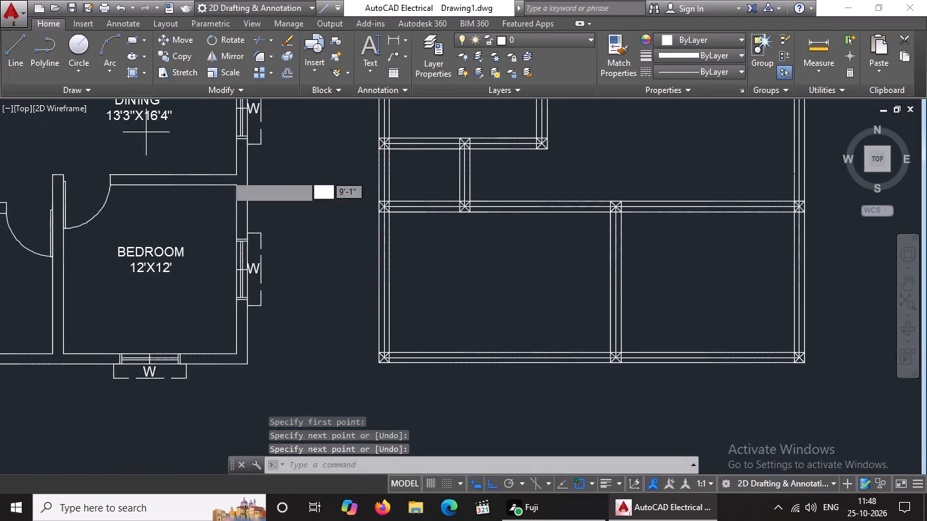
{"action": "scroll", "coordinate": [406, 339], "scroll_direction": "up", "scroll_amount": 3}
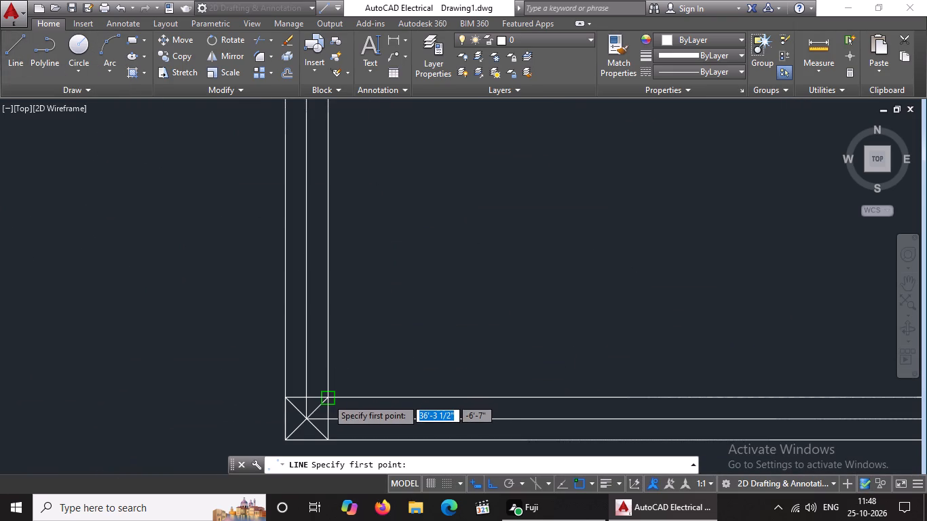
{"action": "left_click", "coordinate": [327, 398]}
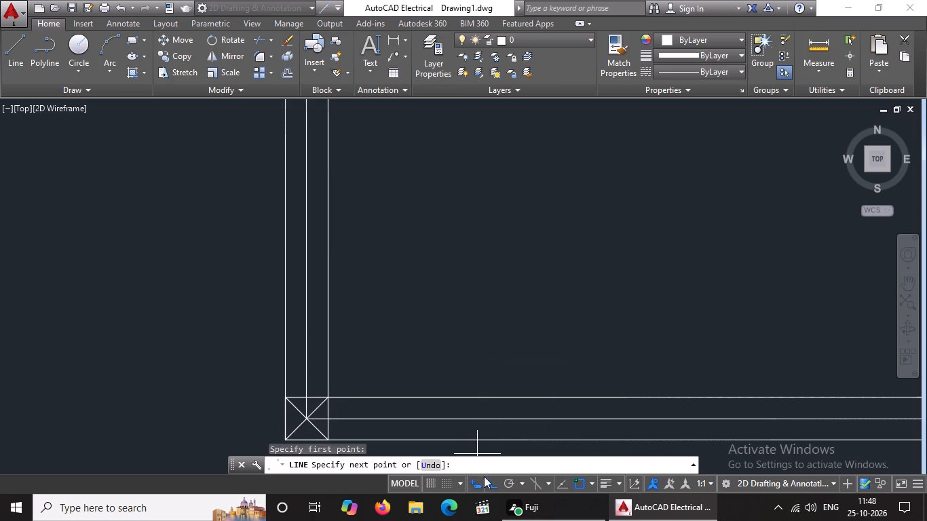
{"action": "left_click", "coordinate": [491, 483]}
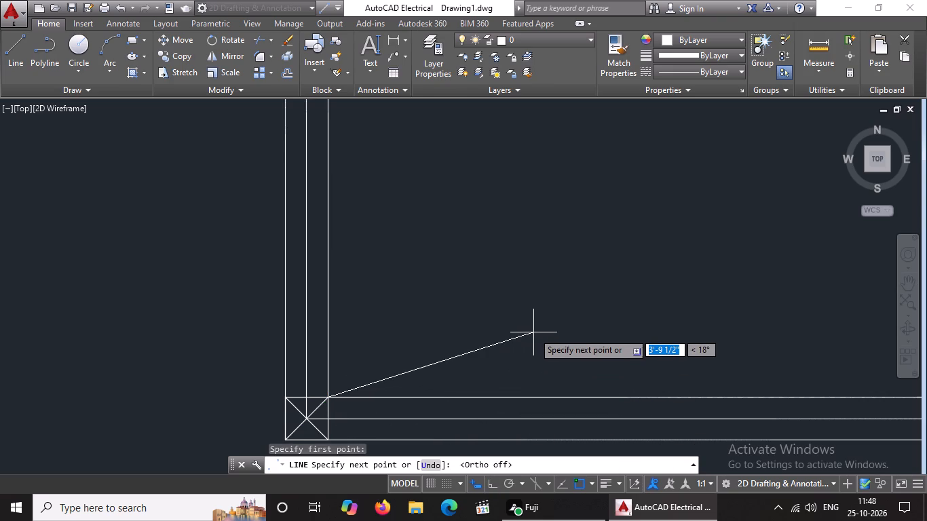
{"action": "middle_click_drag", "start_coordinate": [533, 332], "coordinate": [512, 395]}
{"action": "scroll", "coordinate": [519, 383], "scroll_direction": "down", "scroll_amount": 3}
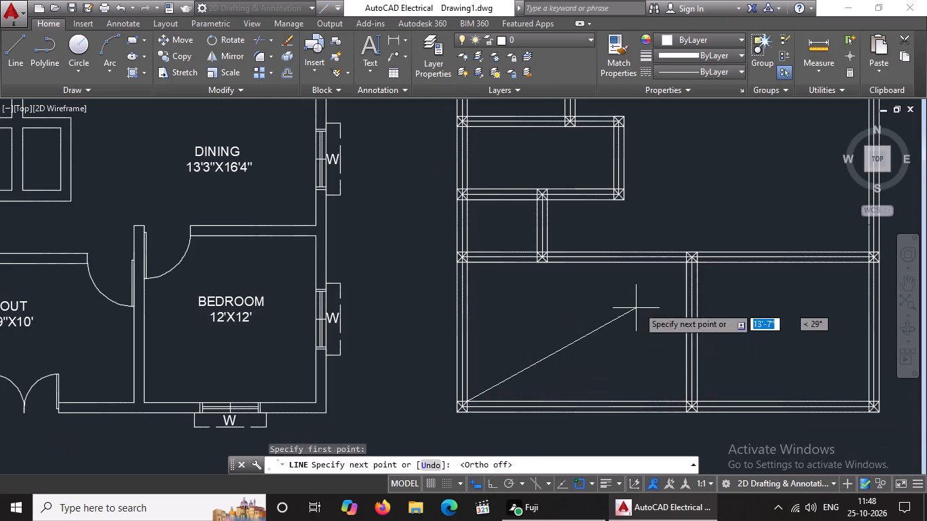
{"action": "scroll", "coordinate": [685, 265], "scroll_direction": "up", "scroll_amount": 2}
{"action": "left_click", "coordinate": [689, 258]}
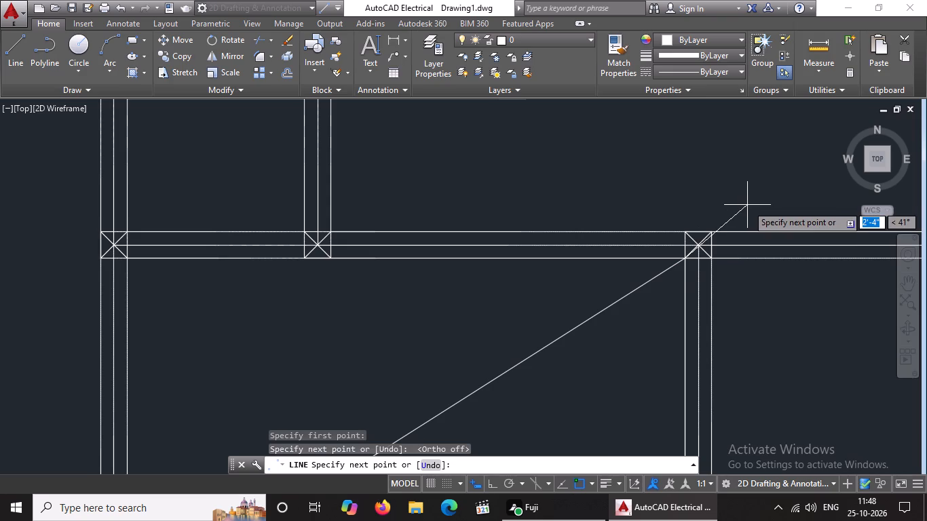
{"action": "key", "text": "Return"}
Draw the crossing diagonal of the lower-left room from its top-left inner corner to its bottom-right inner corner.
{"action": "key", "text": "l"}
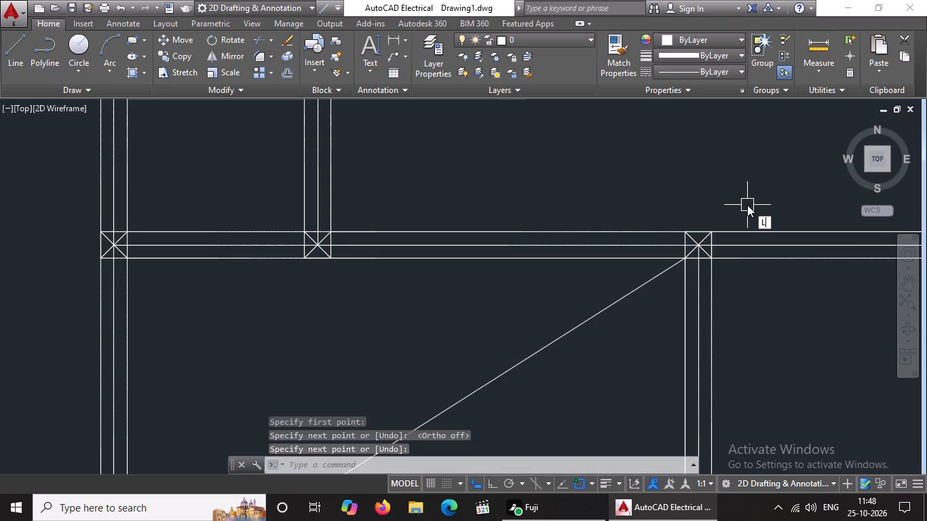
{"action": "key", "text": "Return"}
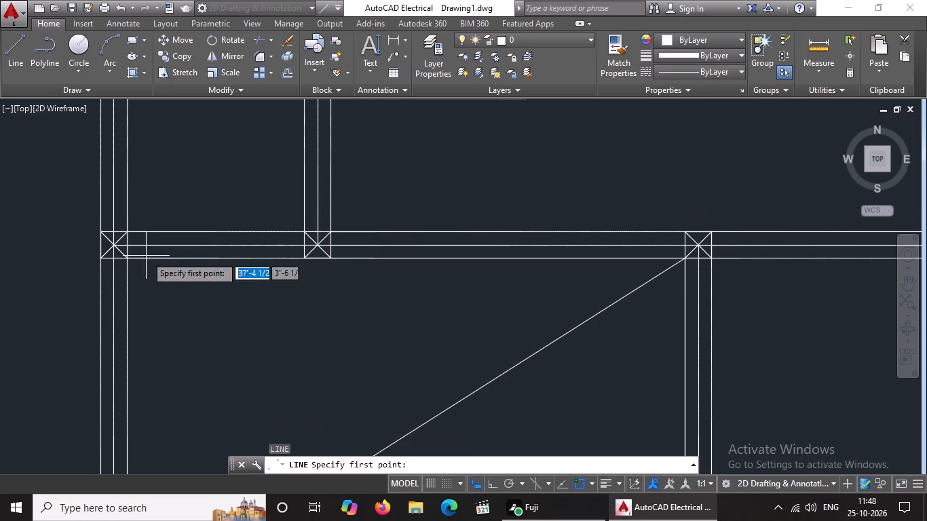
{"action": "left_click_drag", "start_coordinate": [121, 258], "coordinate": [128, 265]}
{"action": "scroll", "coordinate": [200, 305], "scroll_direction": "down", "scroll_amount": 2}
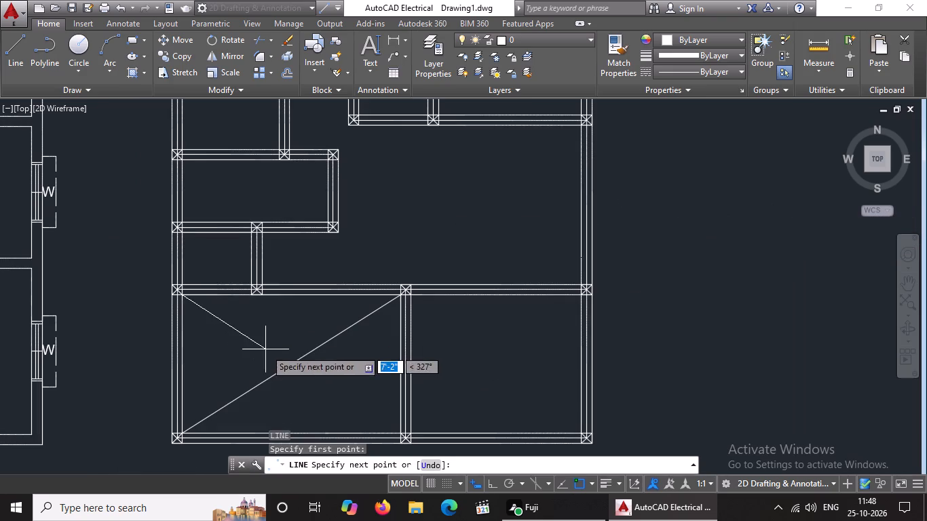
{"action": "middle_click_drag", "start_coordinate": [265, 349], "coordinate": [264, 315]}
{"action": "scroll", "coordinate": [398, 400], "scroll_direction": "up", "scroll_amount": 2}
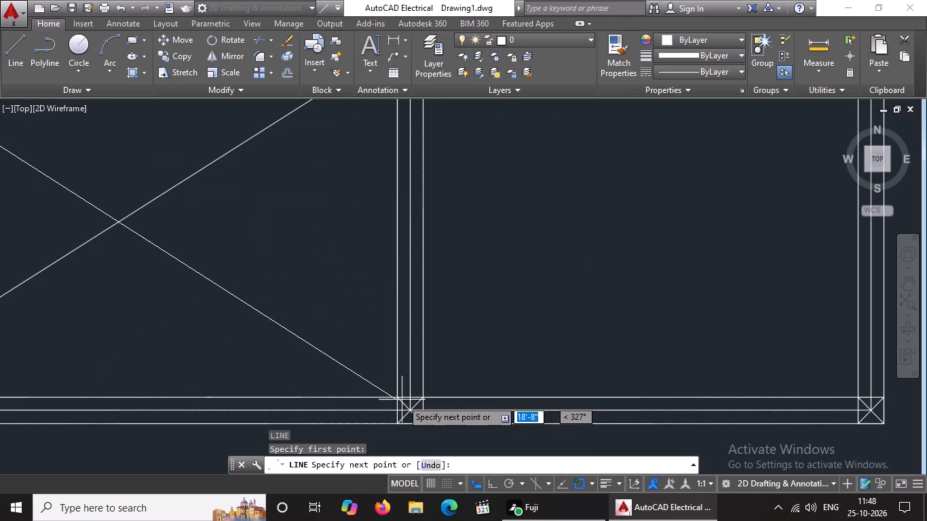
{"action": "left_click", "coordinate": [398, 399]}
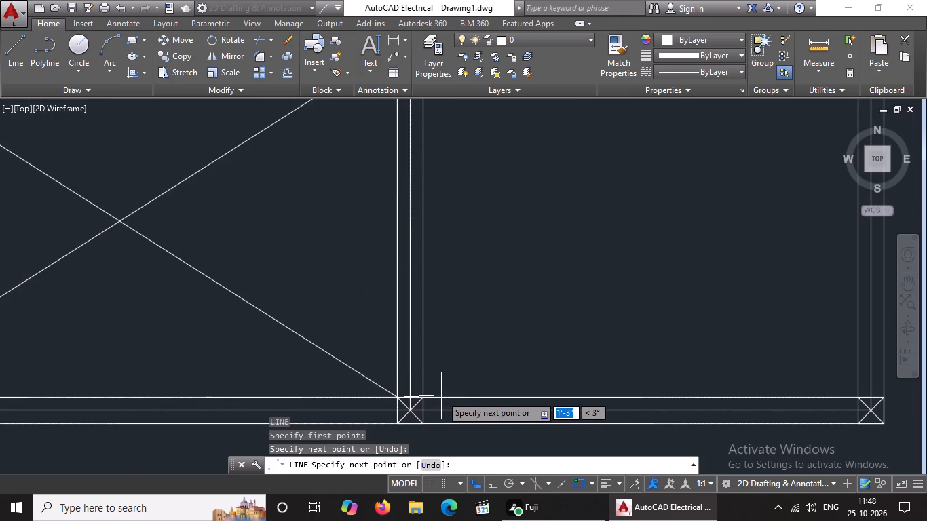
{"action": "key", "text": "Return"}
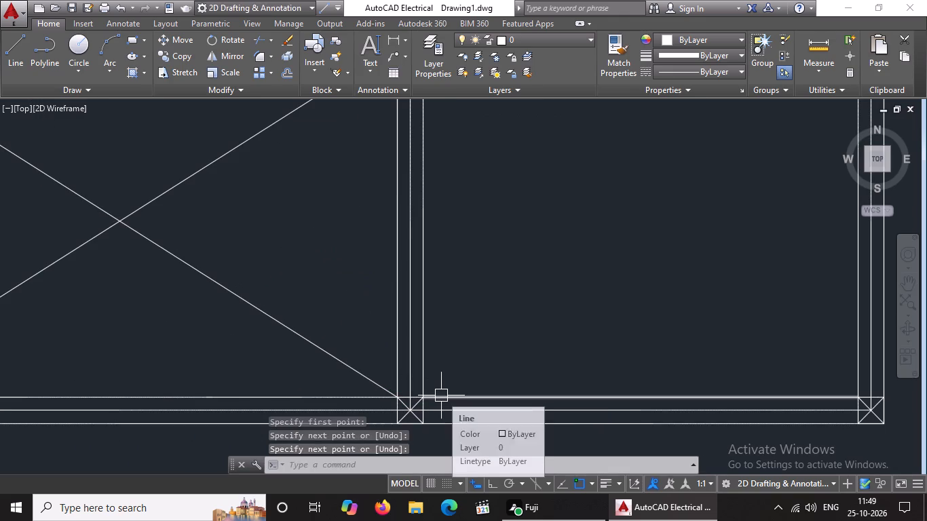
Draw a diagonal across the lower-right room from its bottom-left inner corner to its top-right inner corner.
{"action": "key", "text": "l"}
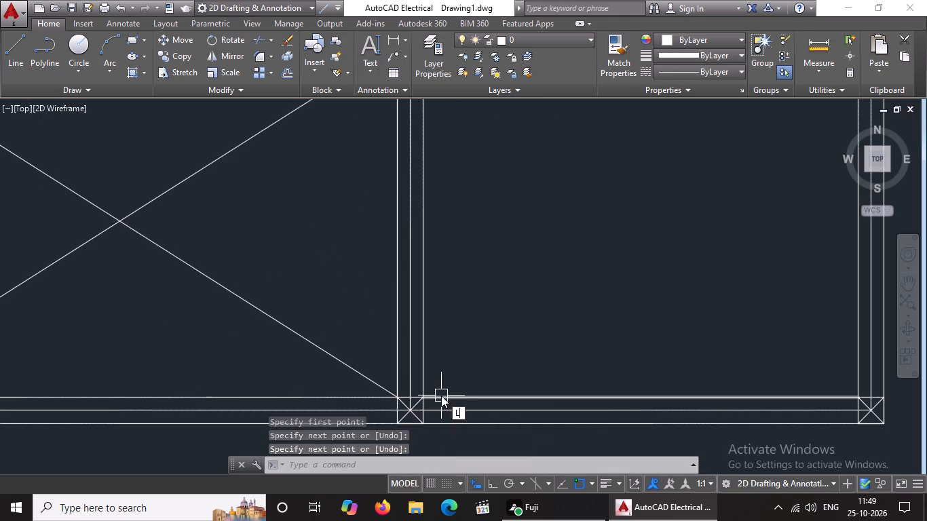
{"action": "key", "text": "Return"}
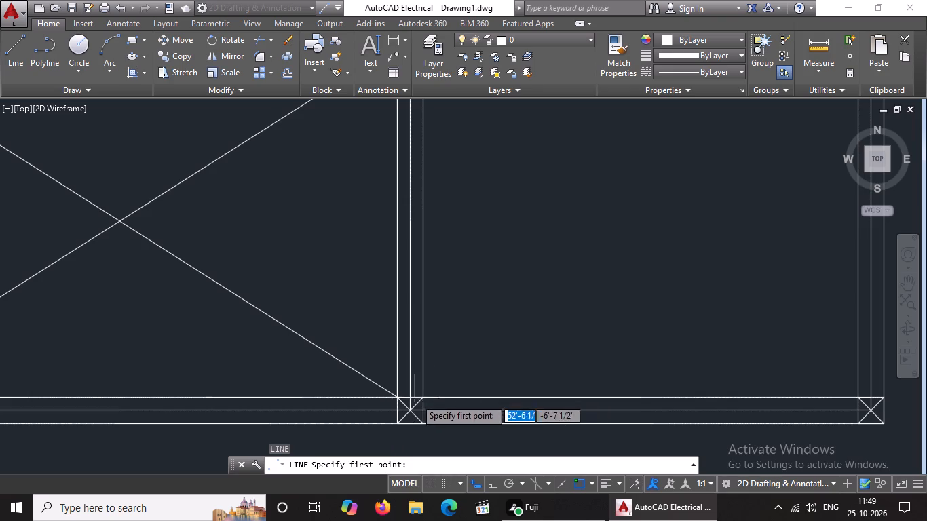
{"action": "left_click", "coordinate": [421, 397]}
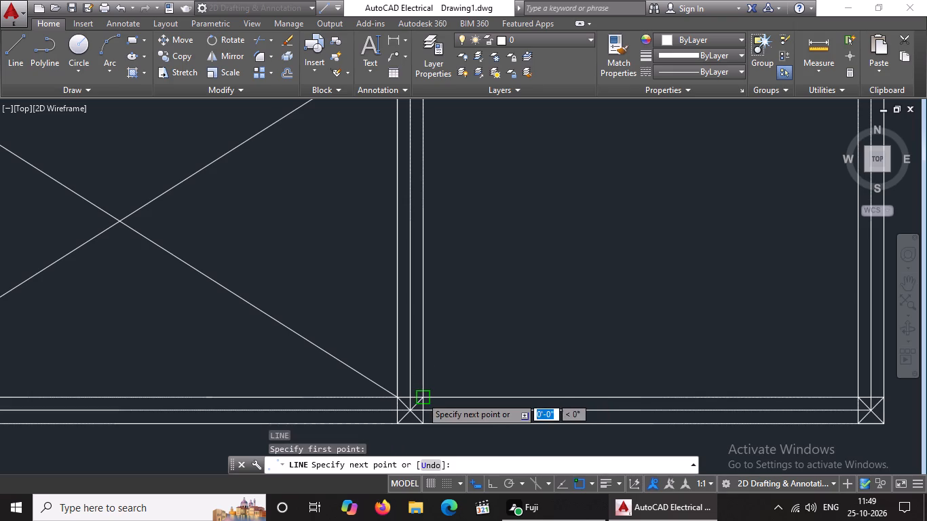
{"action": "scroll", "coordinate": [538, 268], "scroll_direction": "down", "scroll_amount": 3}
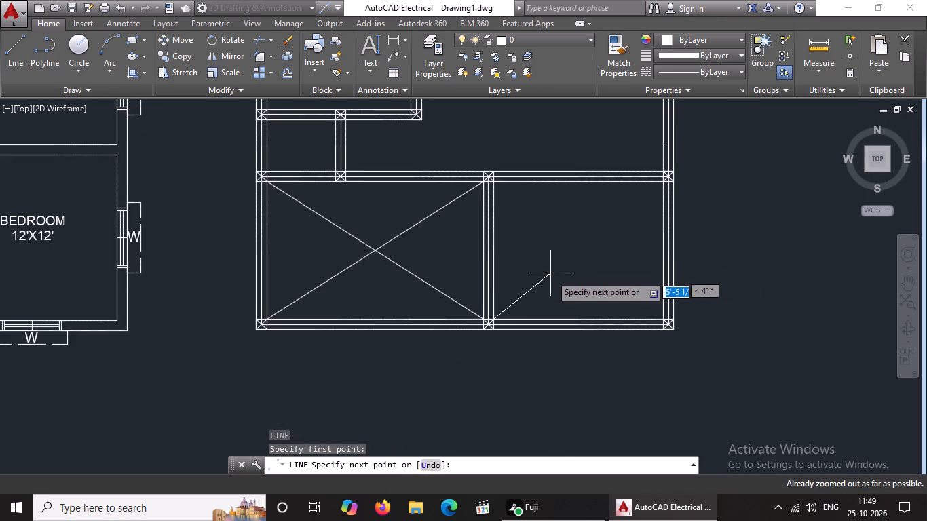
{"action": "middle_click_drag", "start_coordinate": [550, 284], "coordinate": [552, 311]}
{"action": "scroll", "coordinate": [639, 216], "scroll_direction": "up", "scroll_amount": 2}
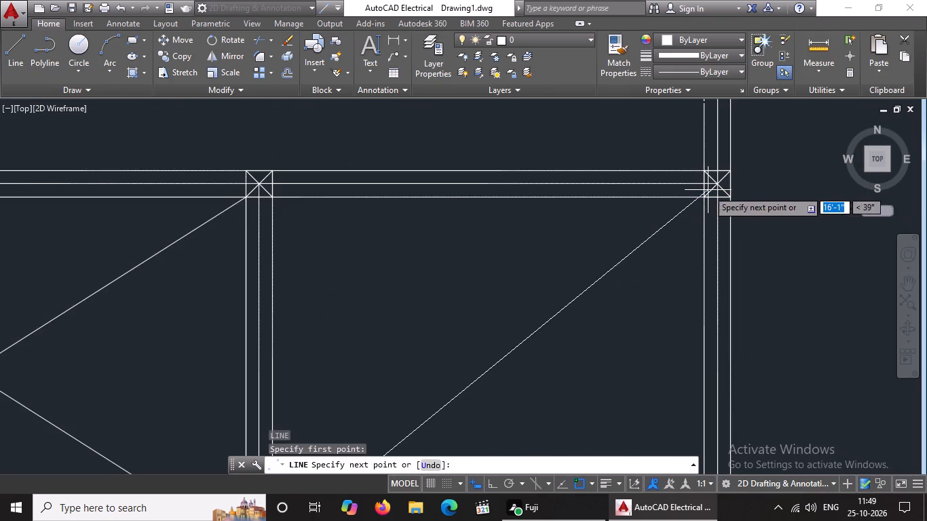
{"action": "left_click_drag", "start_coordinate": [705, 197], "coordinate": [712, 193]}
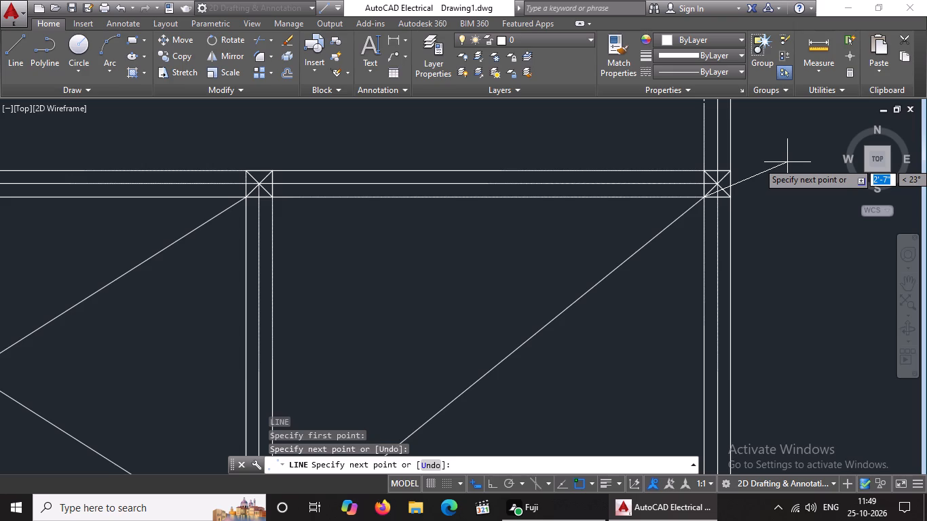
{"action": "key", "text": "Return"}
Draw the crossing diagonal of the lower-right room from its top-left inner corner to its bottom-right inner corner.
{"action": "key", "text": "l"}
{"action": "key", "text": "Return"}
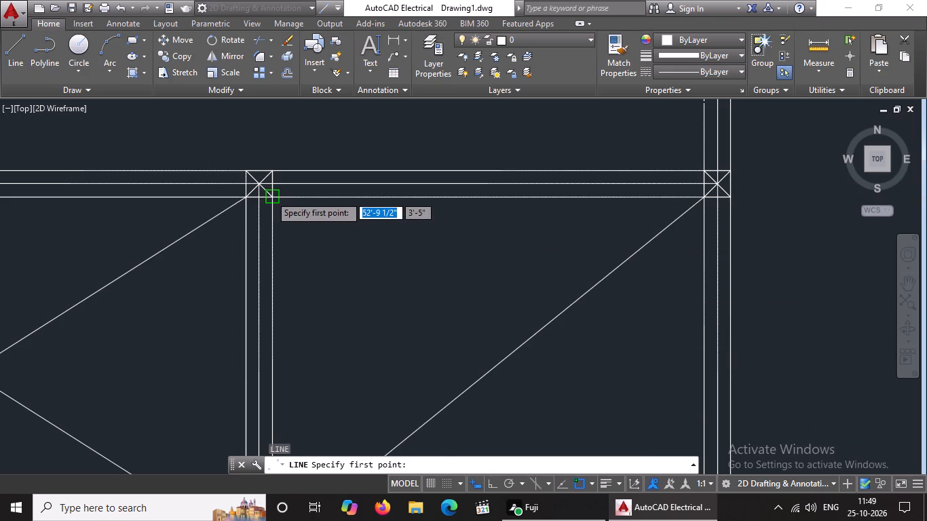
{"action": "left_click_drag", "start_coordinate": [271, 195], "coordinate": [287, 214]}
{"action": "scroll", "coordinate": [351, 279], "scroll_direction": "down", "scroll_amount": 2}
{"action": "middle_click_drag", "start_coordinate": [360, 291], "coordinate": [384, 231]}
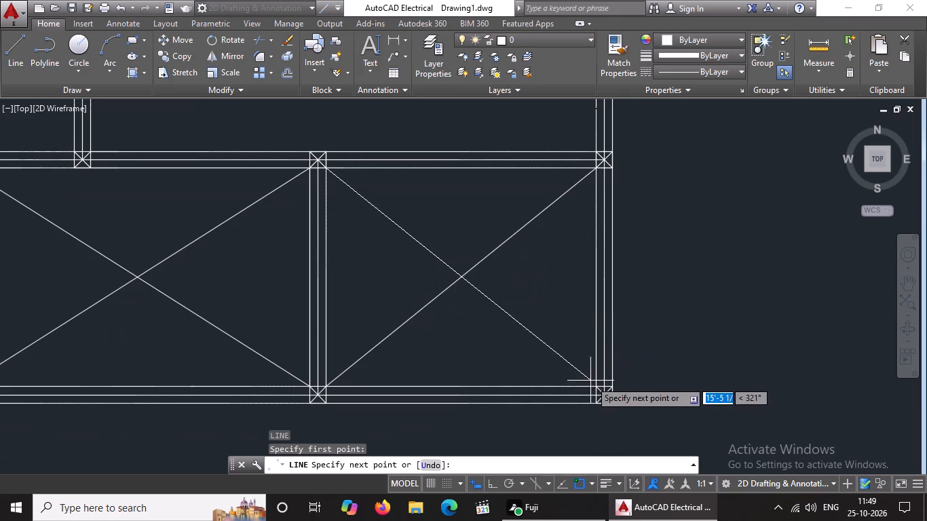
{"action": "scroll", "coordinate": [599, 383], "scroll_direction": "up", "scroll_amount": 1}
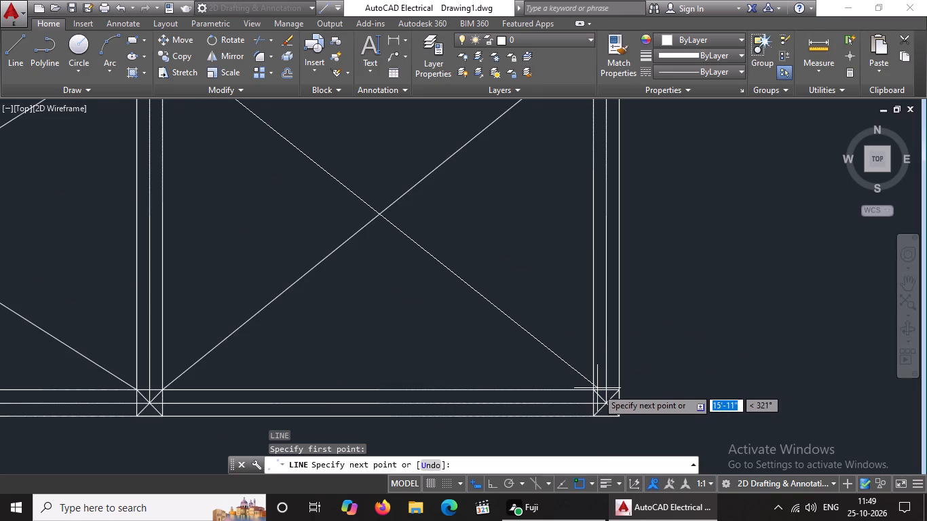
{"action": "left_click", "coordinate": [594, 394]}
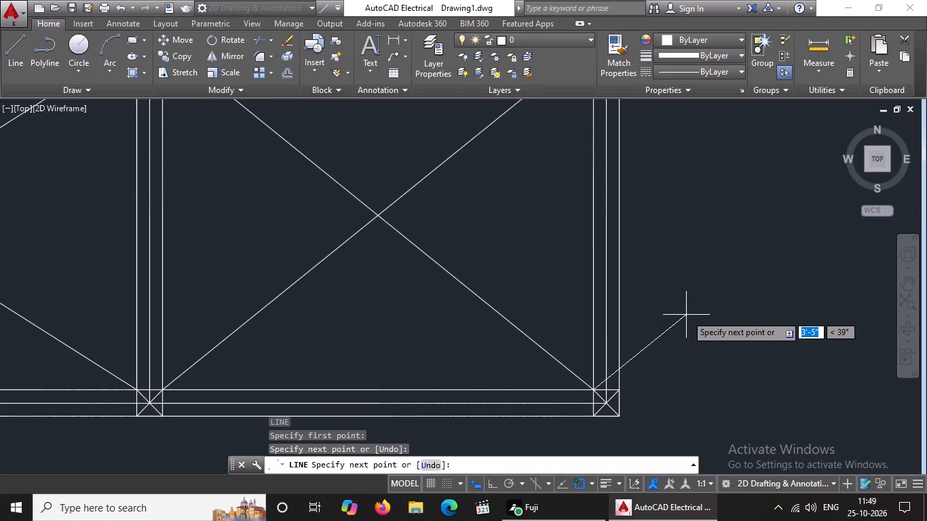
{"action": "key", "text": "Return"}
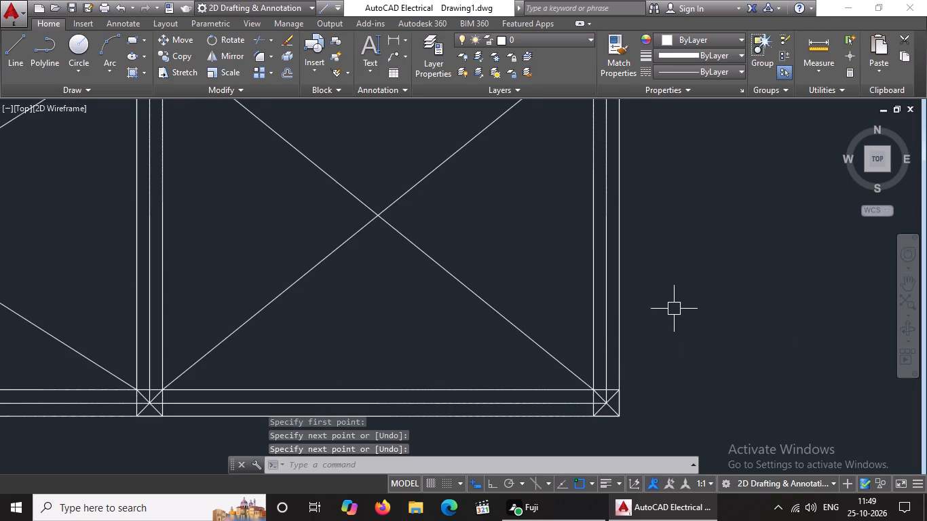
Draw a diagonal across the small room above the lower-left room, from its bottom-left to its top-right inner corner.
{"action": "scroll", "coordinate": [540, 305], "scroll_direction": "down", "scroll_amount": 4}
{"action": "middle_click_drag", "start_coordinate": [367, 243], "coordinate": [495, 420]}
{"action": "scroll", "coordinate": [470, 296], "scroll_direction": "down", "scroll_amount": 3}
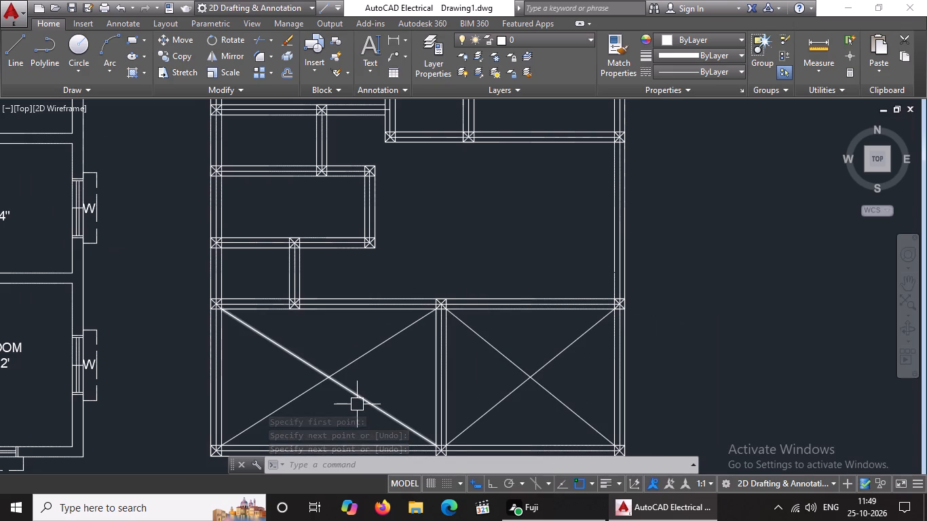
{"action": "key", "text": "l"}
{"action": "key", "text": "Return"}
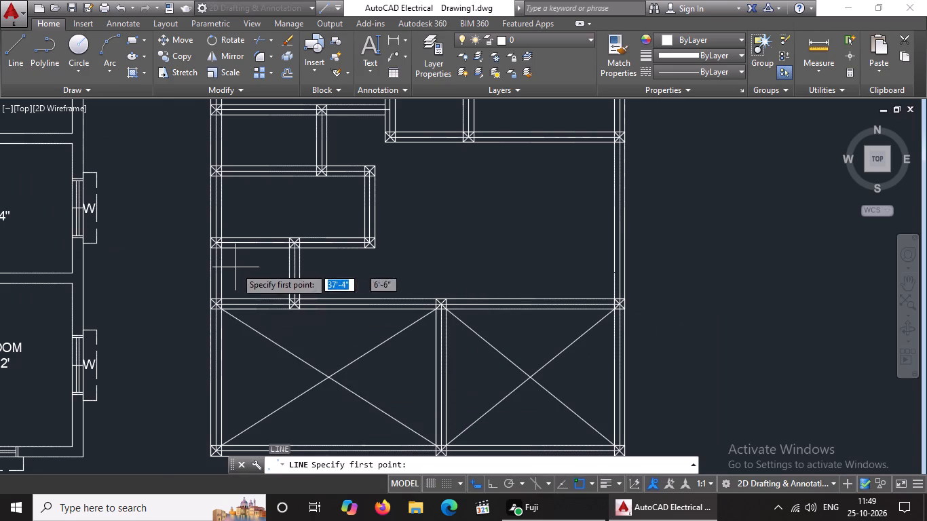
{"action": "scroll", "coordinate": [248, 292], "scroll_direction": "up", "scroll_amount": 2}
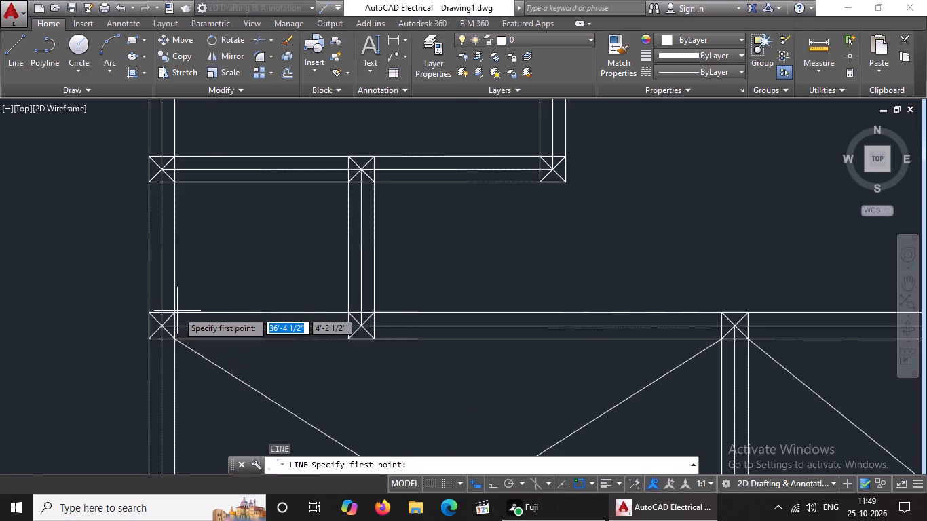
{"action": "left_click_drag", "start_coordinate": [173, 315], "coordinate": [181, 312]}
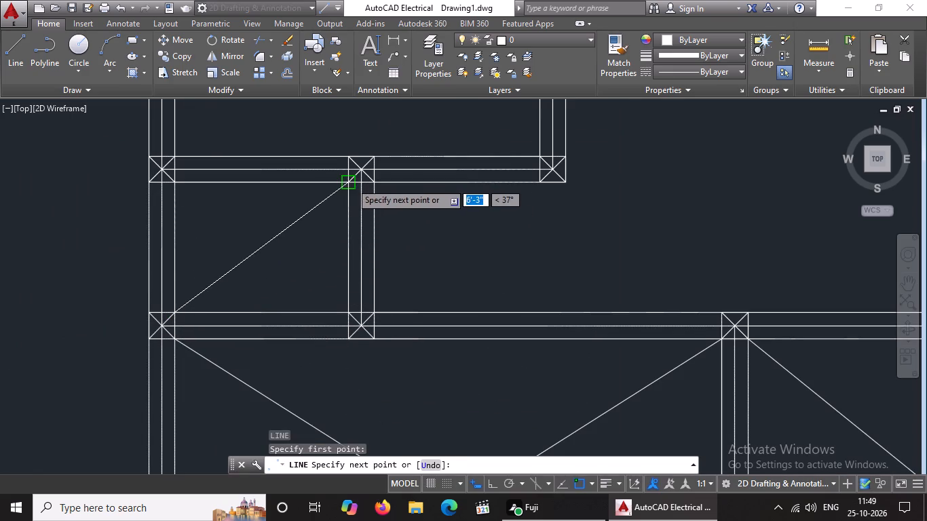
{"action": "left_click", "coordinate": [351, 182]}
{"action": "key", "text": "Return"}
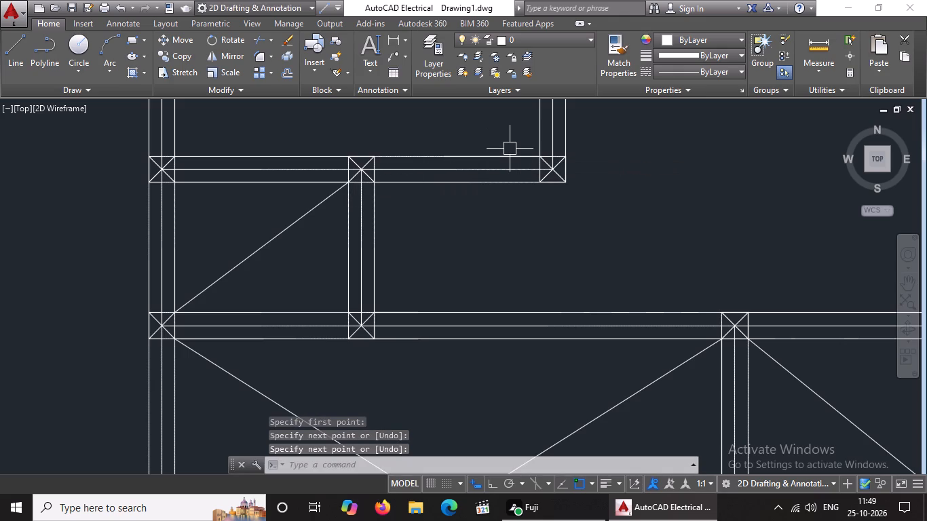
Draw the small room's crossing diagonal from its top-left inner corner to its bottom-right inner corner.
{"action": "key", "text": "l"}
{"action": "key", "text": "Return"}
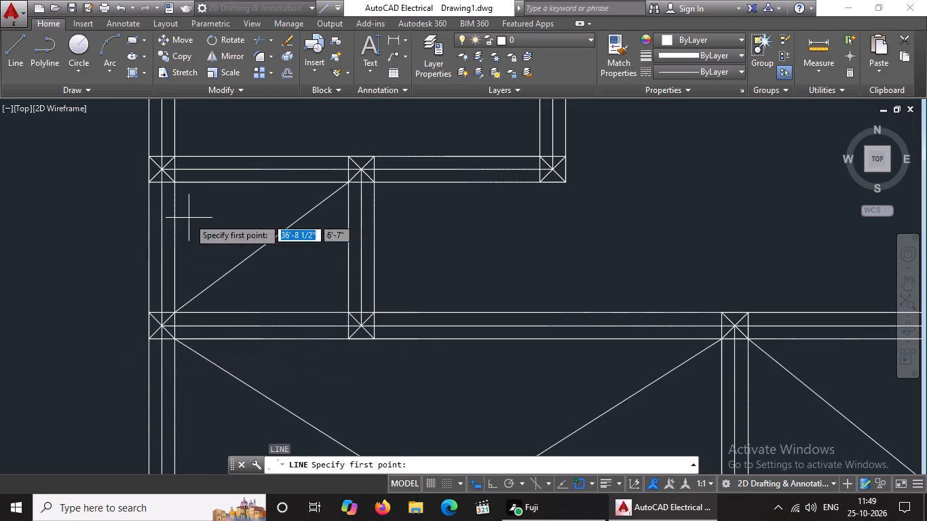
{"action": "left_click", "coordinate": [171, 178]}
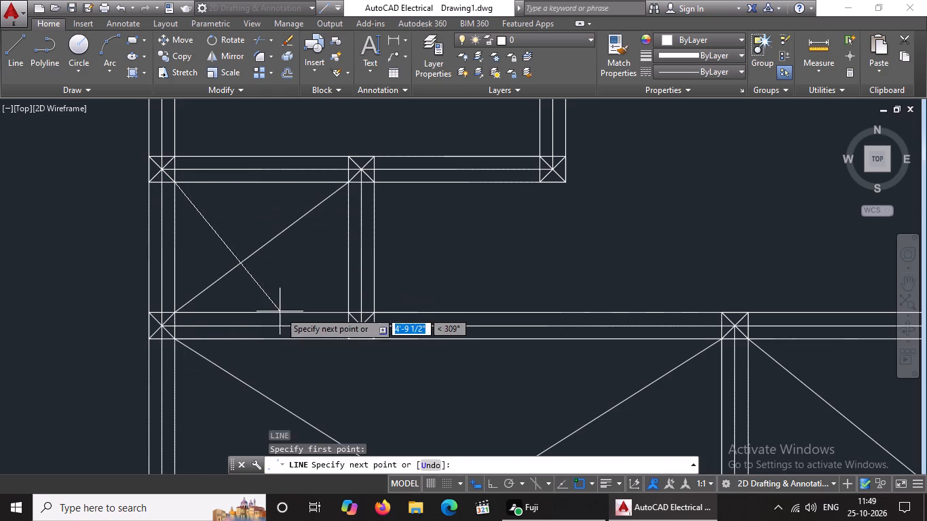
{"action": "left_click_drag", "start_coordinate": [345, 312], "coordinate": [397, 311]}
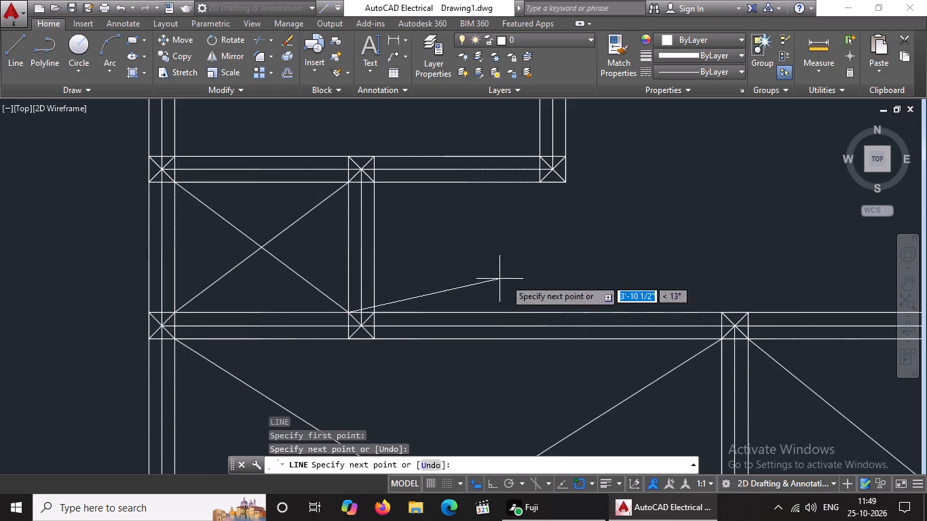
{"action": "key", "text": "Return"}
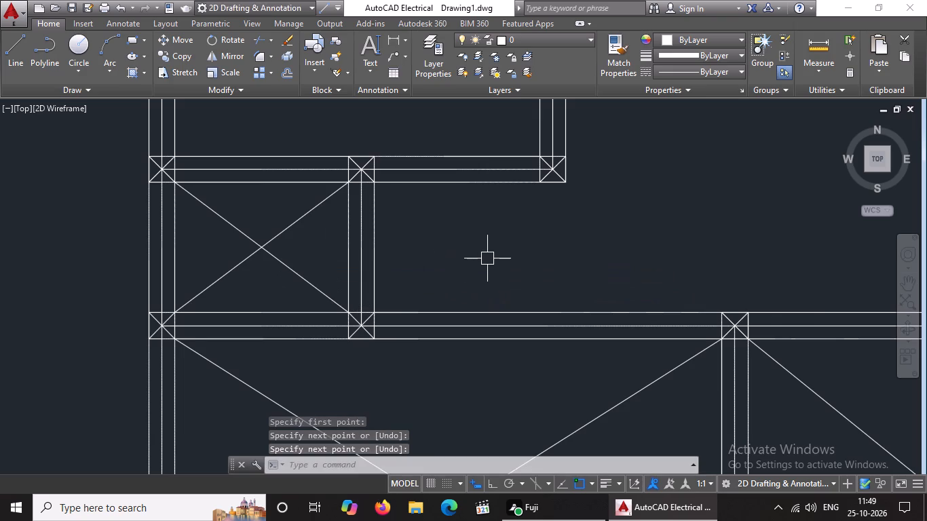
Draw a diagonal across the wide room directly above the small room, from its bottom-left to its top-right inner corner.
{"action": "scroll", "coordinate": [438, 244], "scroll_direction": "down", "scroll_amount": 3}
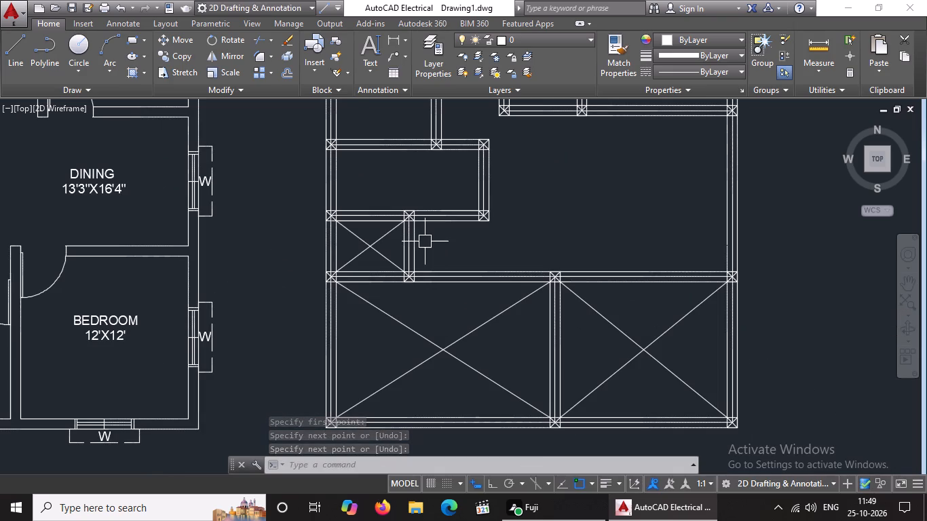
{"action": "scroll", "coordinate": [425, 242], "scroll_direction": "down", "scroll_amount": 3}
{"action": "middle_click_drag", "start_coordinate": [438, 281], "coordinate": [404, 372]}
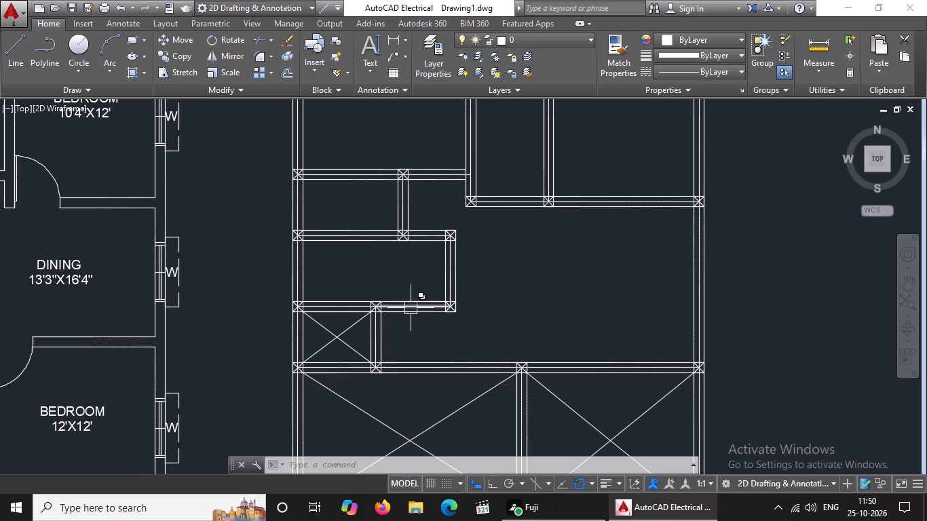
{"action": "middle_click_drag", "start_coordinate": [406, 267], "coordinate": [396, 321]}
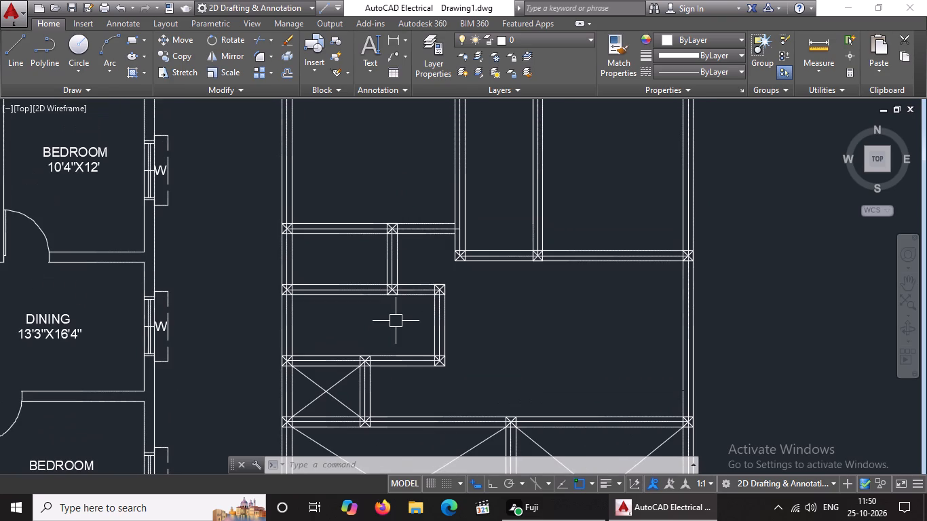
{"action": "left_click", "coordinate": [17, 54]}
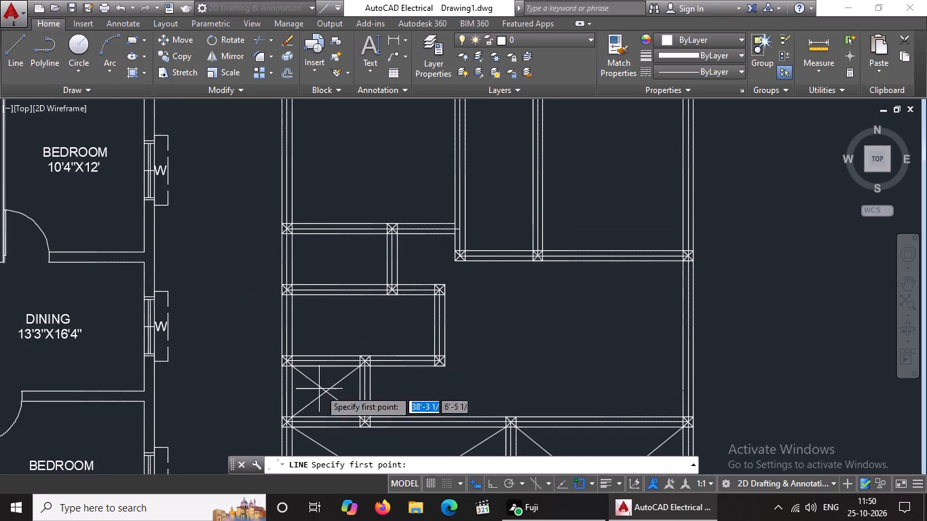
{"action": "left_click_drag", "start_coordinate": [292, 353], "coordinate": [320, 347]}
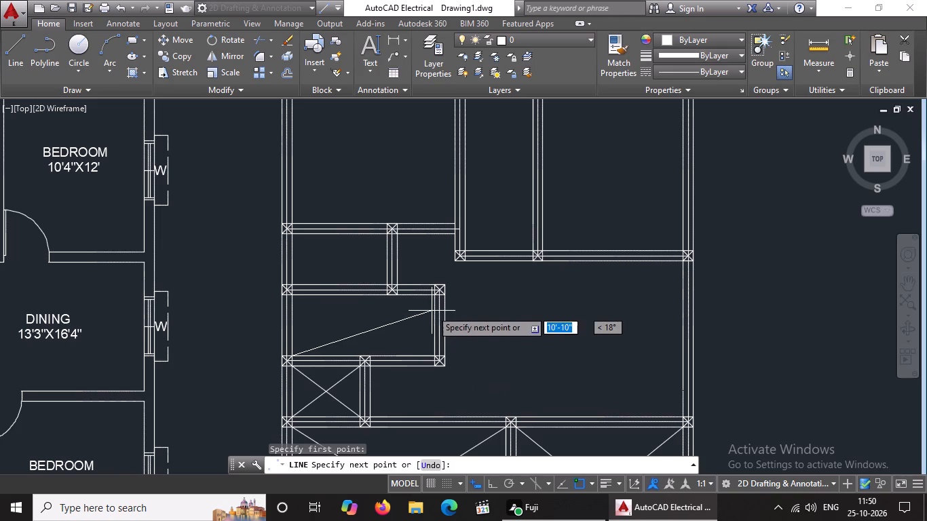
{"action": "scroll", "coordinate": [434, 294], "scroll_direction": "up", "scroll_amount": 3}
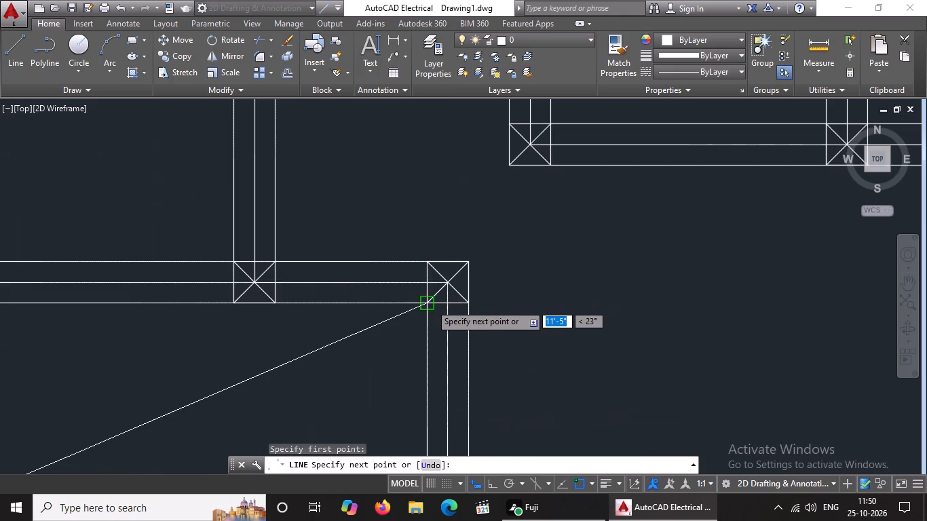
{"action": "left_click", "coordinate": [430, 304]}
{"action": "key", "text": "Return"}
Draw the wide room's crossing diagonal from its top-left inner corner to its bottom-right inner corner.
{"action": "key", "text": "l"}
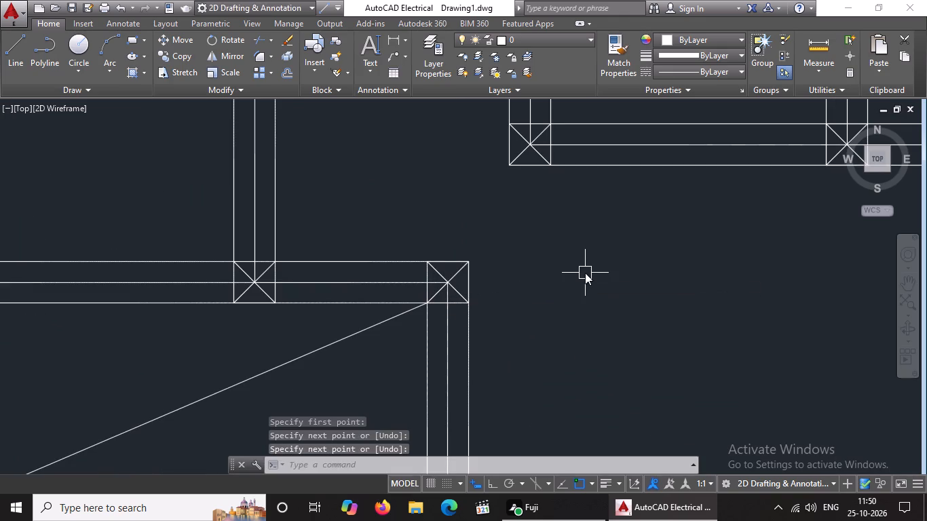
{"action": "key", "text": "Return"}
{"action": "scroll", "coordinate": [508, 295], "scroll_direction": "down", "scroll_amount": 5}
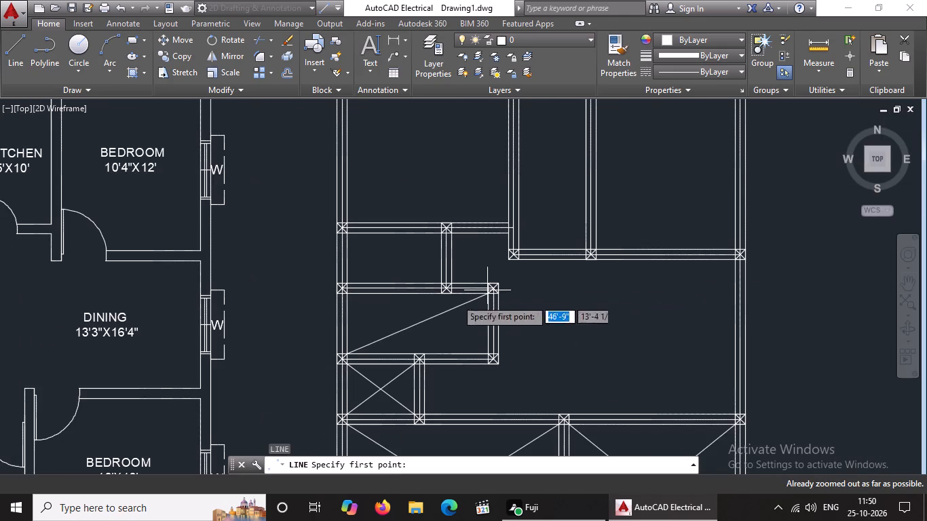
{"action": "scroll", "coordinate": [347, 305], "scroll_direction": "up", "scroll_amount": 2}
{"action": "left_click_drag", "start_coordinate": [343, 275], "coordinate": [356, 282]}
{"action": "left_click", "coordinate": [707, 431]}
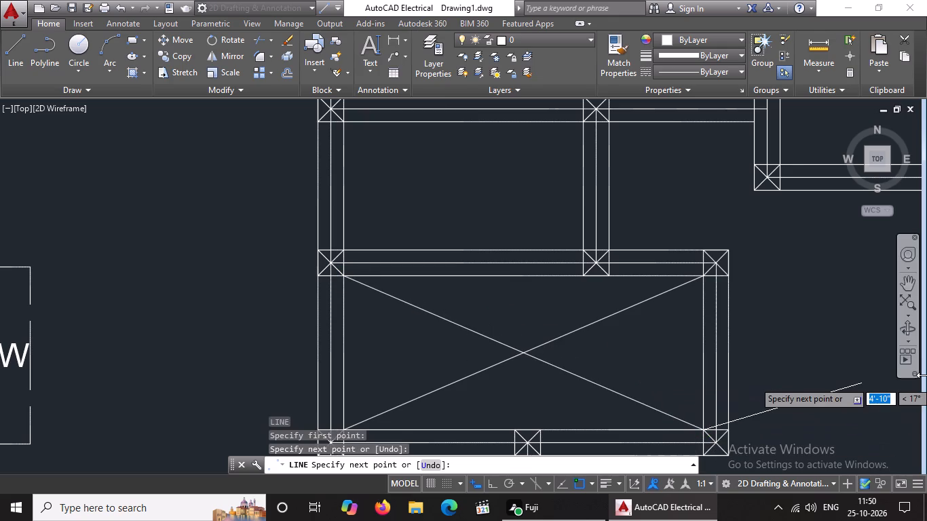
Draw a diagonal across the room directly above the wide room, from its bottom-left to its top-right inner corner.
{"action": "key", "text": "Return"}
{"action": "key", "text": "l"}
{"action": "key", "text": "Return"}
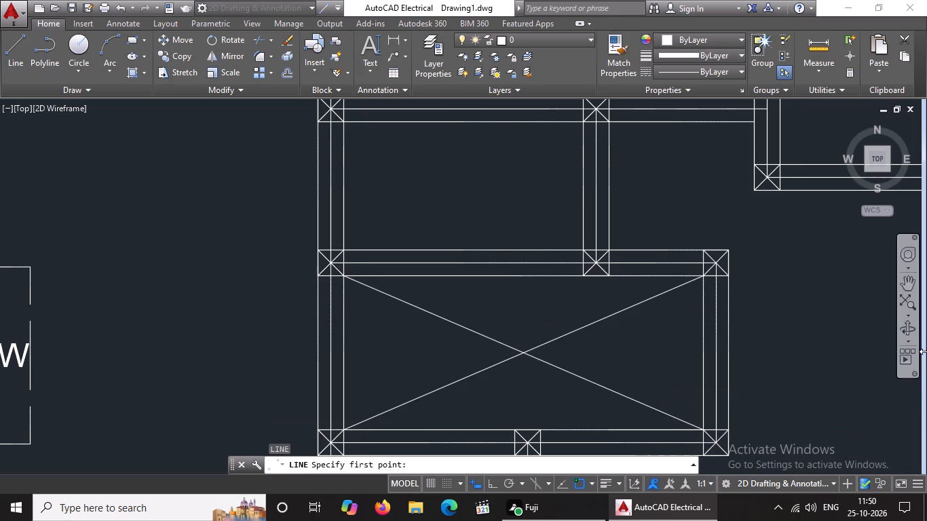
{"action": "left_click_drag", "start_coordinate": [343, 252], "coordinate": [351, 249]}
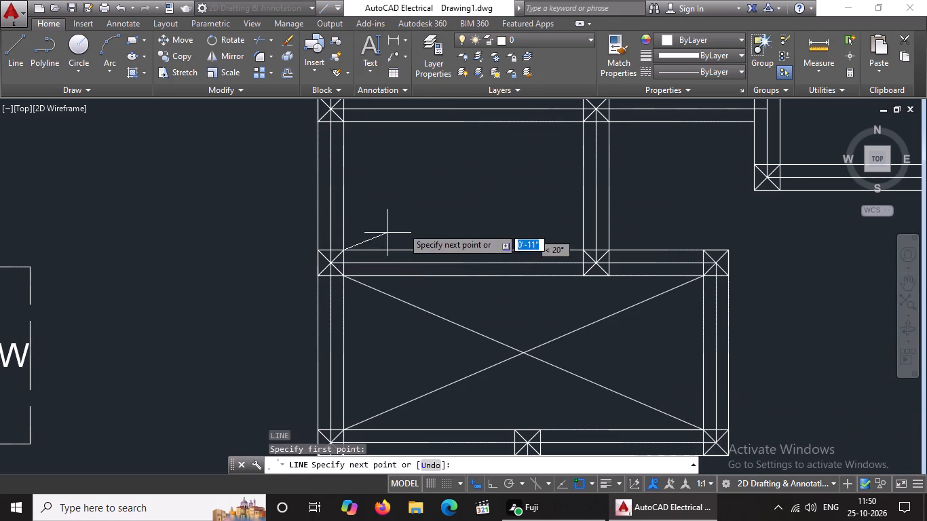
{"action": "left_click_drag", "start_coordinate": [582, 118], "coordinate": [589, 117]}
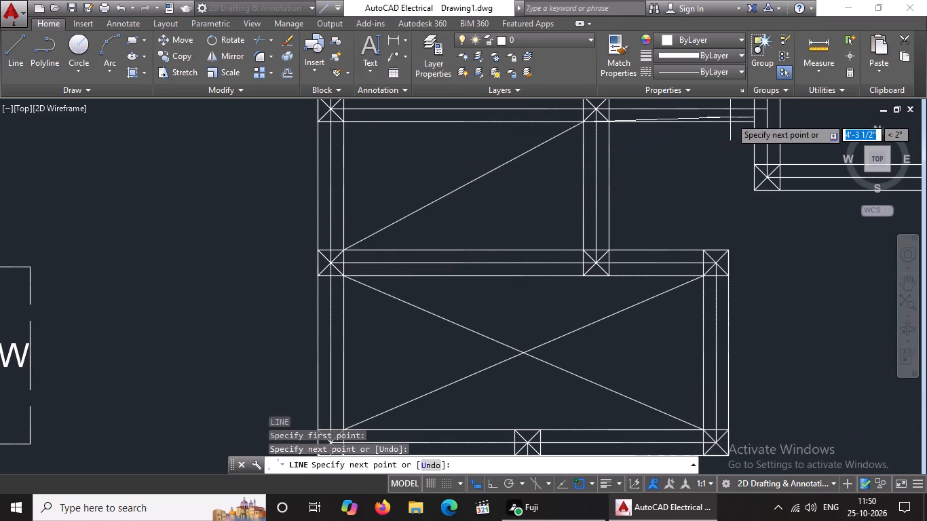
{"action": "key", "text": "Return"}
Draw that room's crossing diagonal from its top-left inner corner to its bottom-right inner corner.
{"action": "key", "text": "l"}
{"action": "key", "text": "Return"}
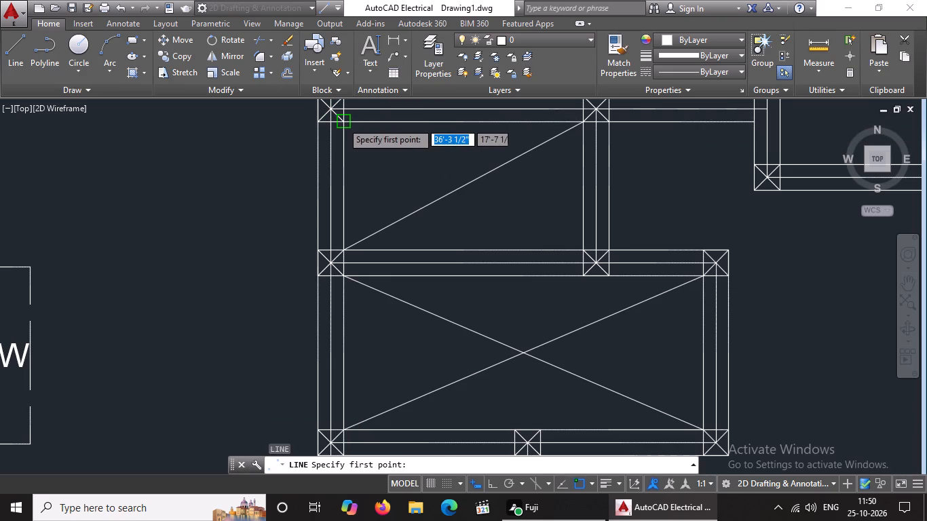
{"action": "left_click_drag", "start_coordinate": [345, 120], "coordinate": [379, 176]}
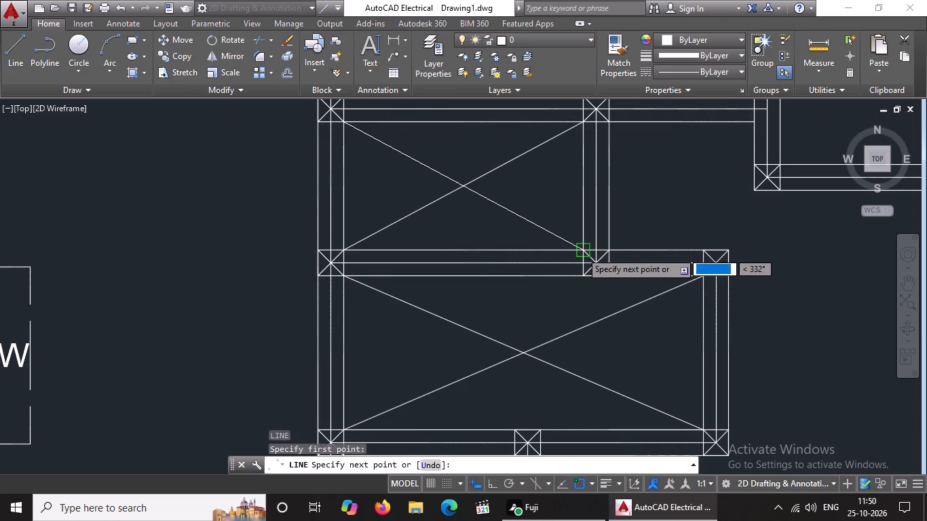
{"action": "left_click_drag", "start_coordinate": [581, 252], "coordinate": [590, 250]}
{"action": "key", "text": "Return"}
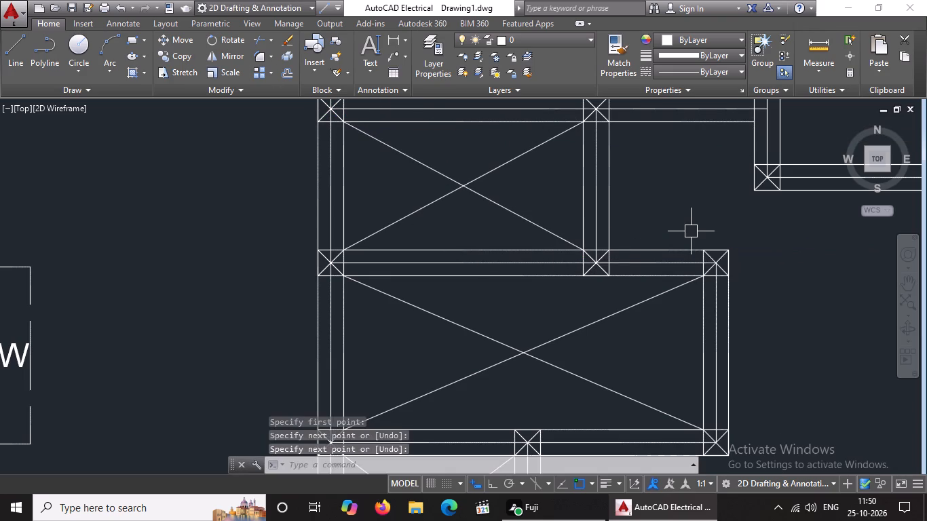
Draw a diagonal across the large upper-left room, from its top-left to its bottom-right inner corner.
{"action": "scroll", "coordinate": [691, 240], "scroll_direction": "down", "scroll_amount": 4}
{"action": "middle_click_drag", "start_coordinate": [678, 298], "coordinate": [676, 299]}
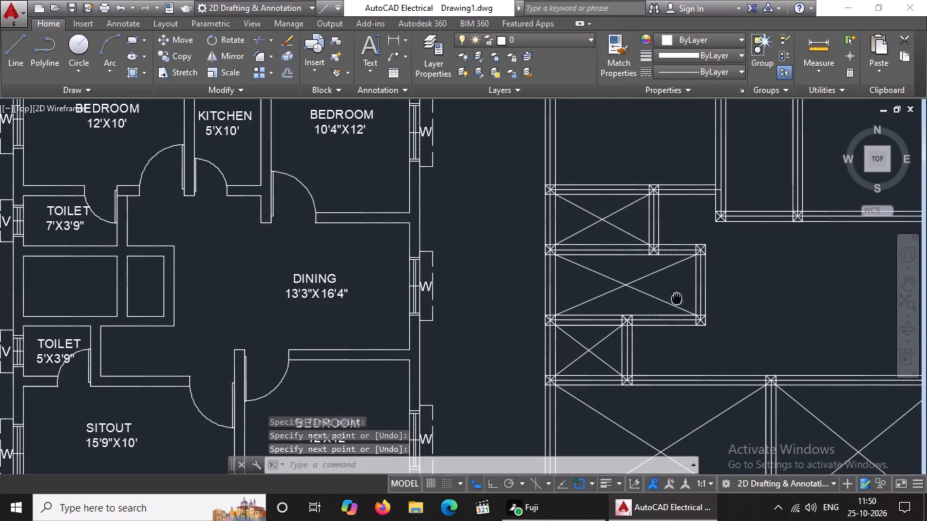
{"action": "middle_click_drag", "start_coordinate": [676, 299], "coordinate": [485, 423]}
{"action": "key", "text": "l"}
{"action": "key", "text": "Return"}
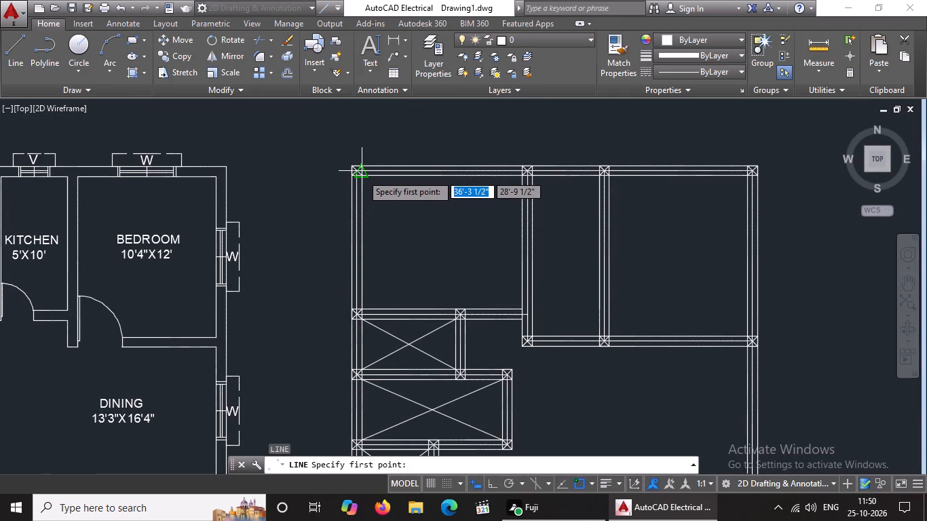
{"action": "scroll", "coordinate": [364, 178], "scroll_direction": "up", "scroll_amount": 2}
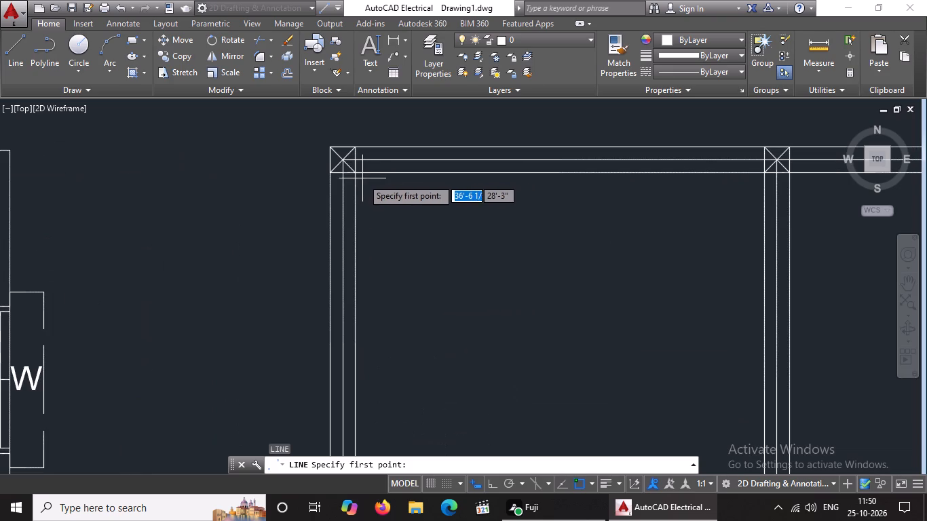
{"action": "left_click_drag", "start_coordinate": [354, 171], "coordinate": [358, 177]}
{"action": "scroll", "coordinate": [494, 267], "scroll_direction": "down", "scroll_amount": 5}
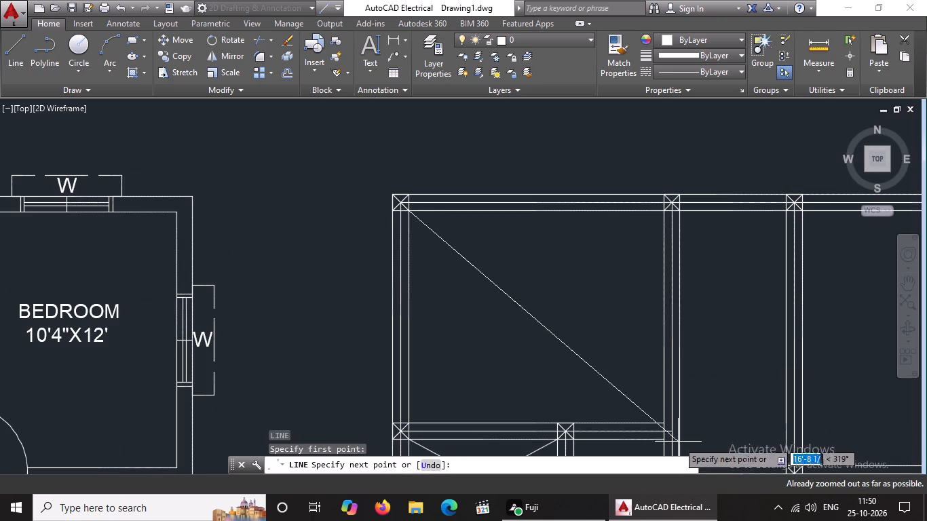
{"action": "scroll", "coordinate": [663, 427], "scroll_direction": "up", "scroll_amount": 2}
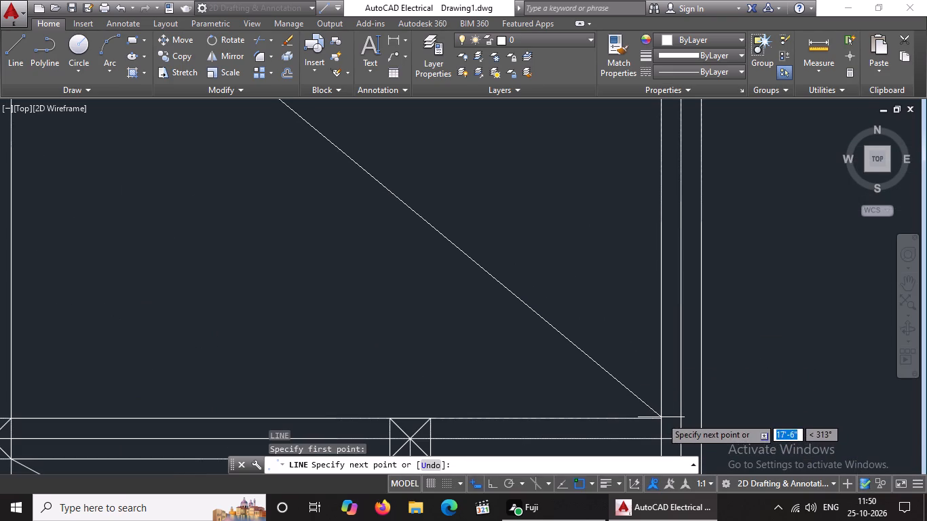
{"action": "left_click", "coordinate": [661, 418]}
{"action": "key", "text": "Return"}
Draw the upper-left room's crossing diagonal from its bottom-left inner corner to its top-right inner corner.
{"action": "key", "text": "l"}
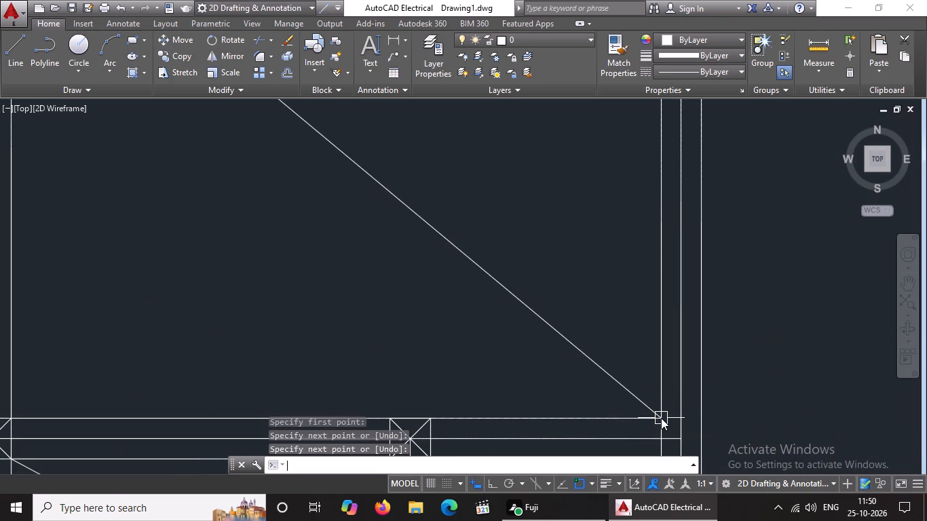
{"action": "key", "text": "Return"}
{"action": "scroll", "coordinate": [537, 419], "scroll_direction": "down", "scroll_amount": 2}
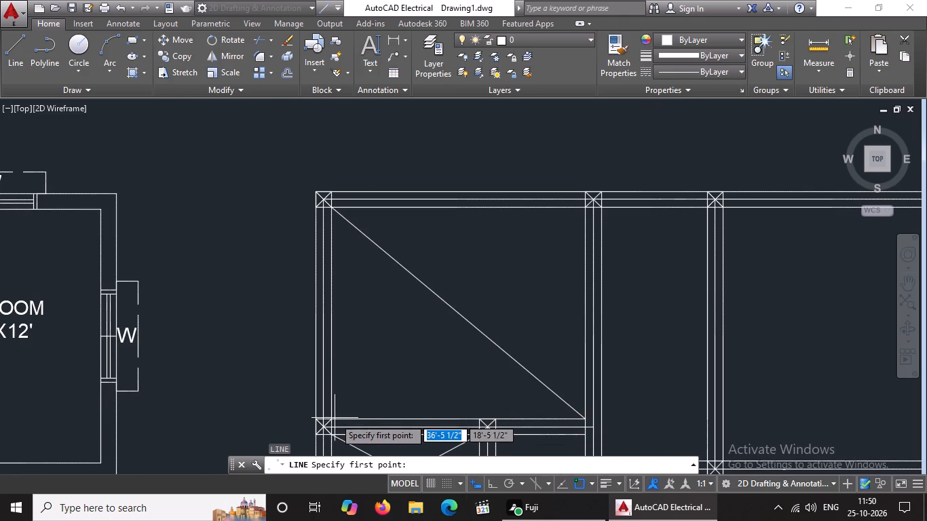
{"action": "left_click_drag", "start_coordinate": [331, 419], "coordinate": [339, 414]}
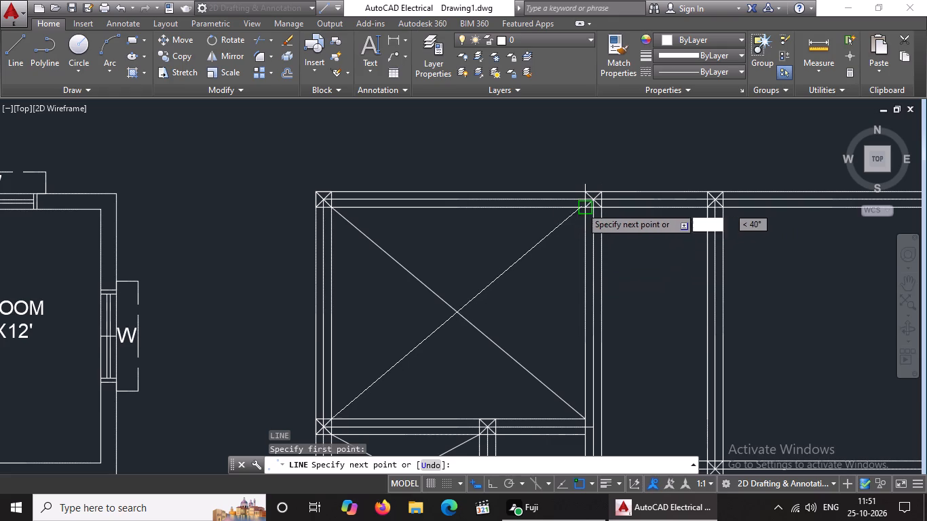
{"action": "left_click", "coordinate": [586, 206]}
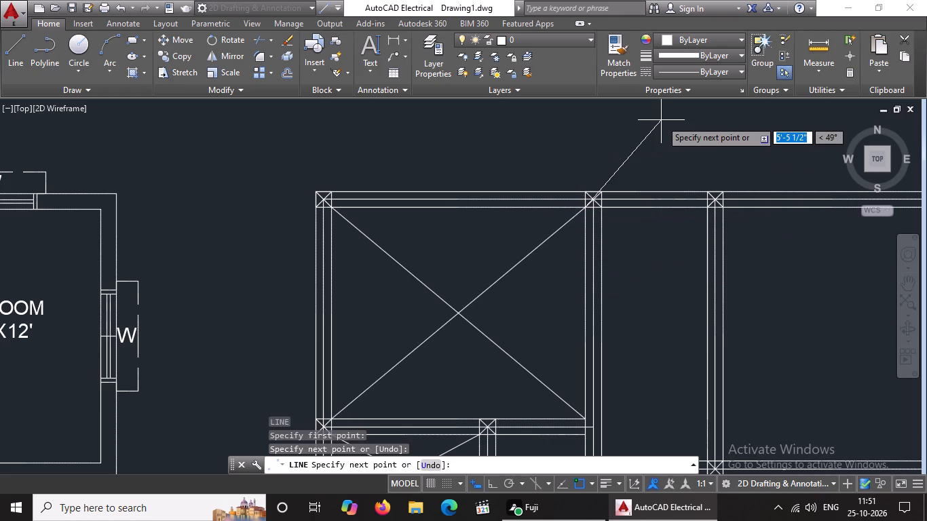
{"action": "key", "text": "Return"}
Draw a diagonal across the narrow top-middle room, from its top-left to its bottom-right inner corner.
{"action": "key", "text": "l"}
{"action": "key", "text": "Return"}
{"action": "scroll", "coordinate": [606, 208], "scroll_direction": "down", "scroll_amount": 5}
{"action": "middle_click_drag", "start_coordinate": [651, 292], "coordinate": [528, 231]}
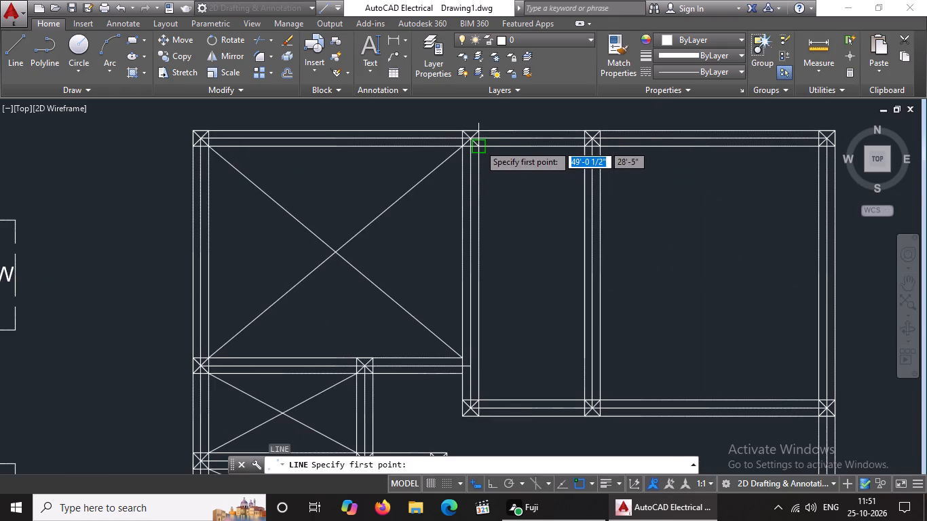
{"action": "left_click", "coordinate": [479, 144]}
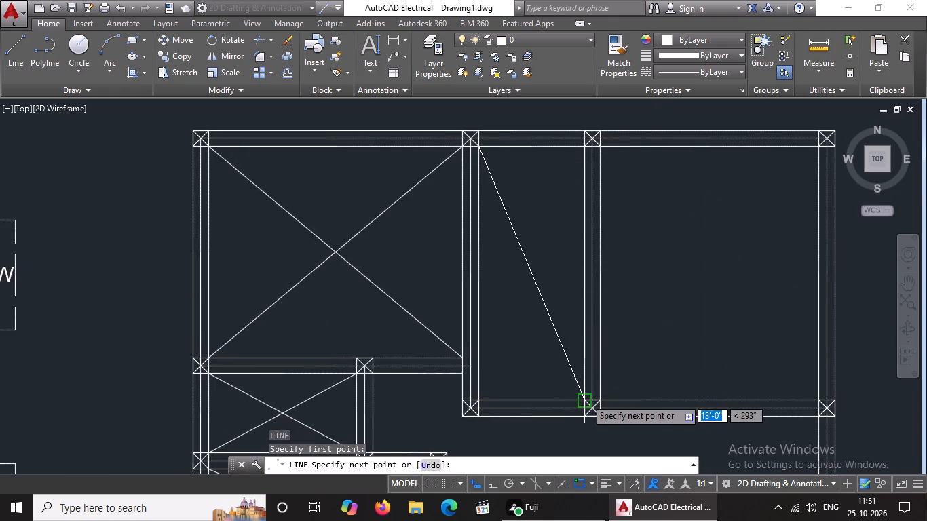
{"action": "left_click", "coordinate": [586, 398]}
{"action": "key", "text": "Return"}
Draw the narrow room's crossing diagonal from its bottom-left inner corner to its top-right inner corner.
{"action": "key", "text": "l"}
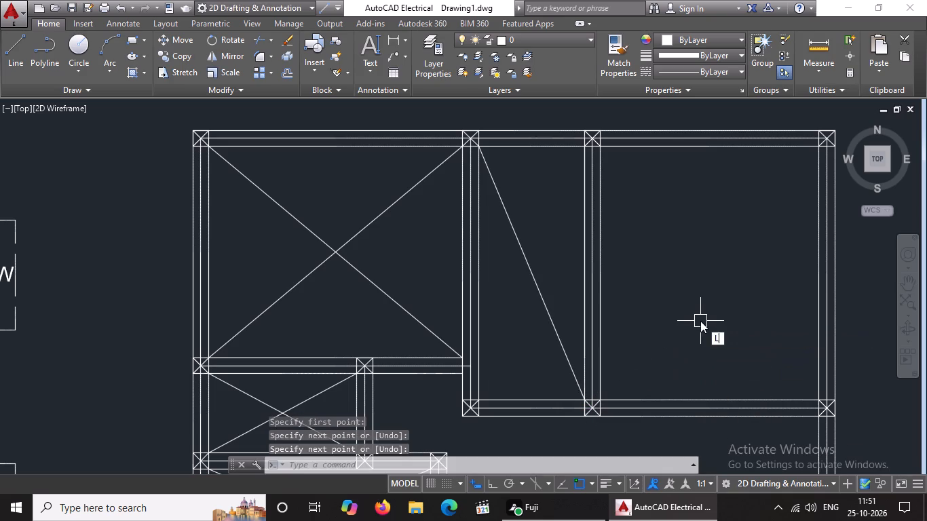
{"action": "key", "text": "Return"}
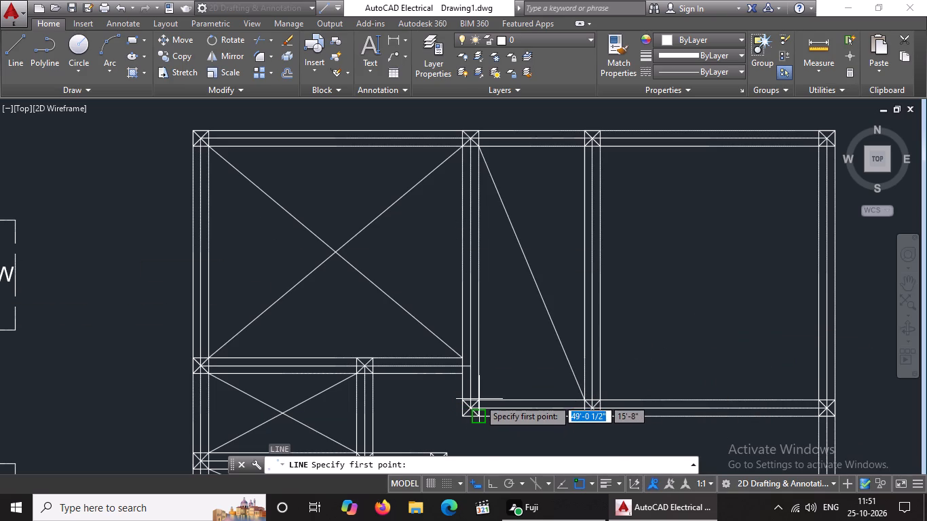
{"action": "left_click_drag", "start_coordinate": [479, 403], "coordinate": [493, 383]}
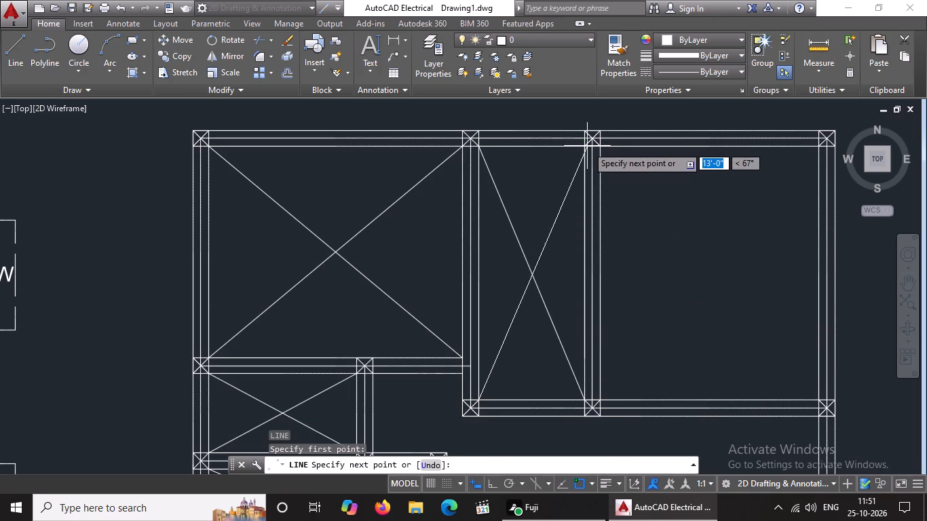
{"action": "left_click", "coordinate": [588, 146]}
{"action": "key", "text": "Return"}
Draw a diagonal across the upper-right room, from its top-left to its bottom-right inner corner.
{"action": "key", "text": "l"}
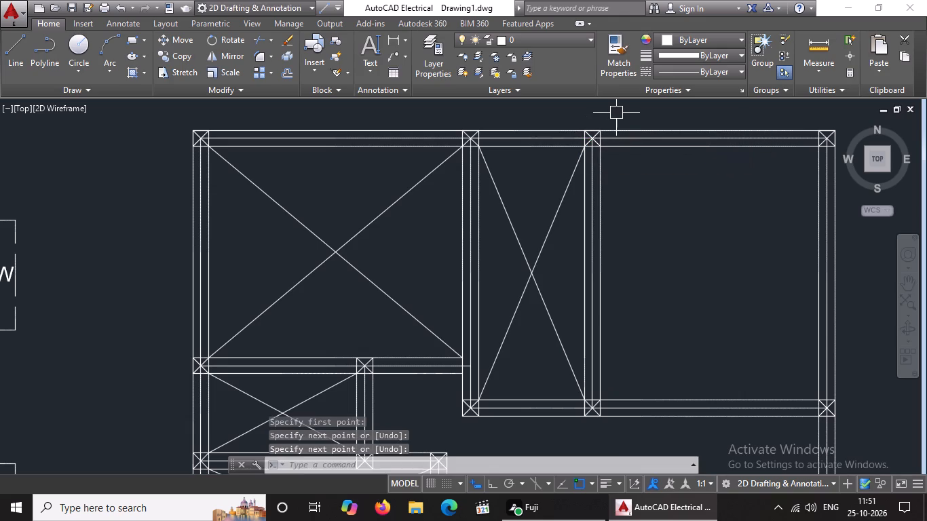
{"action": "key", "text": "Return"}
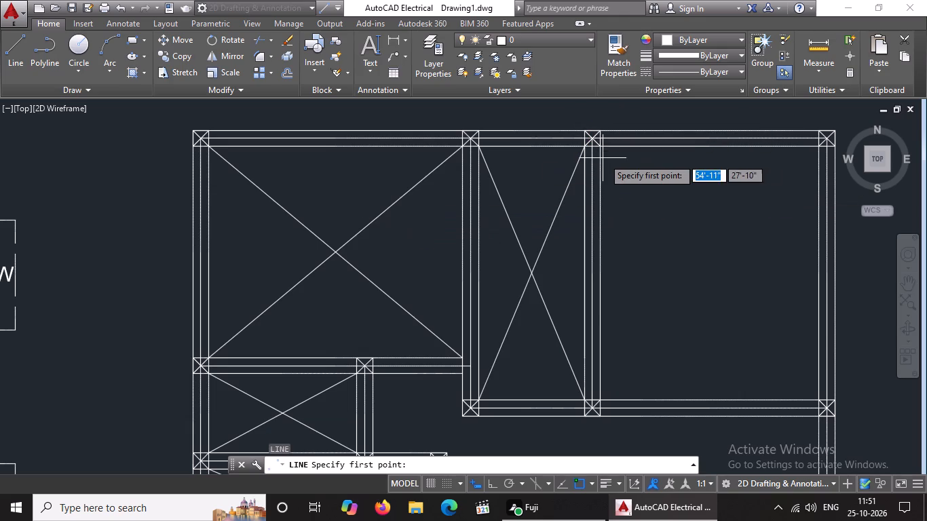
{"action": "left_click", "coordinate": [599, 145]}
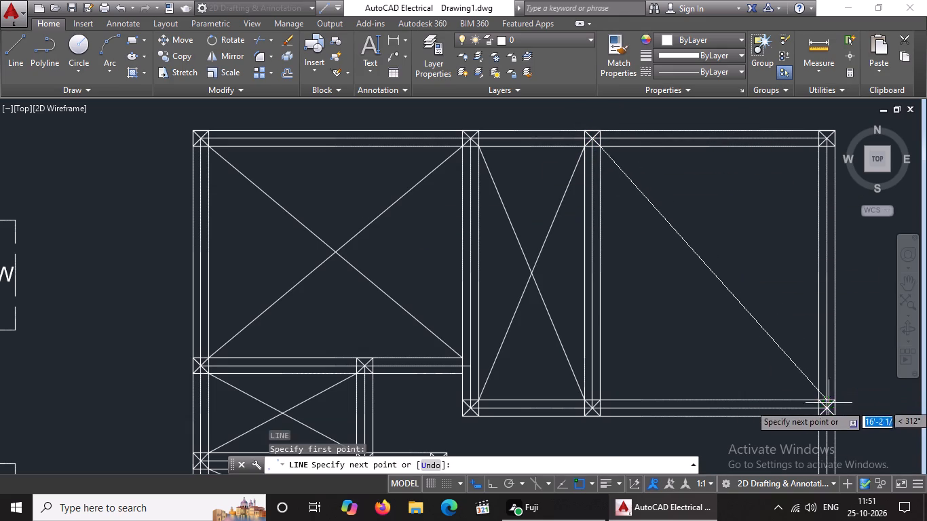
{"action": "left_click", "coordinate": [816, 400]}
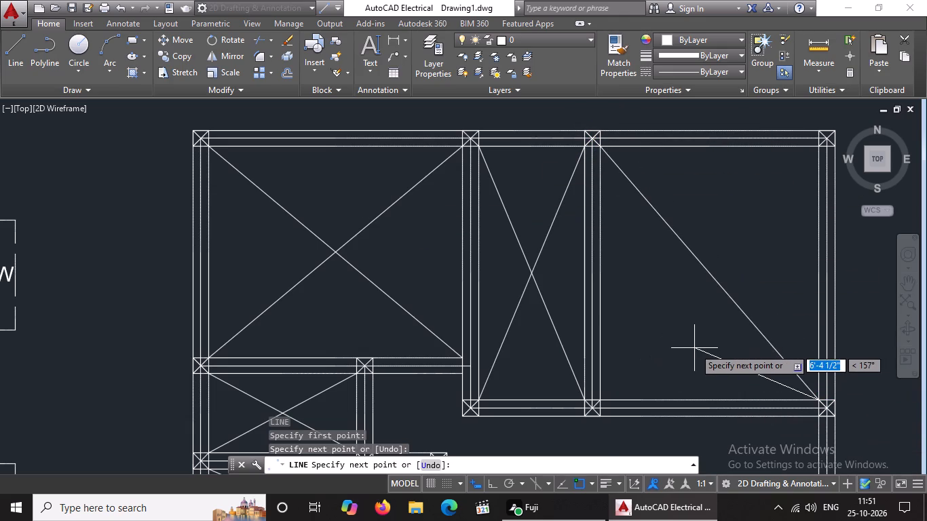
{"action": "key", "text": "Return"}
Draw the upper-right room's crossing diagonal from its bottom-left inner corner to its top-right inner corner.
{"action": "key", "text": "l"}
{"action": "key", "text": "Return"}
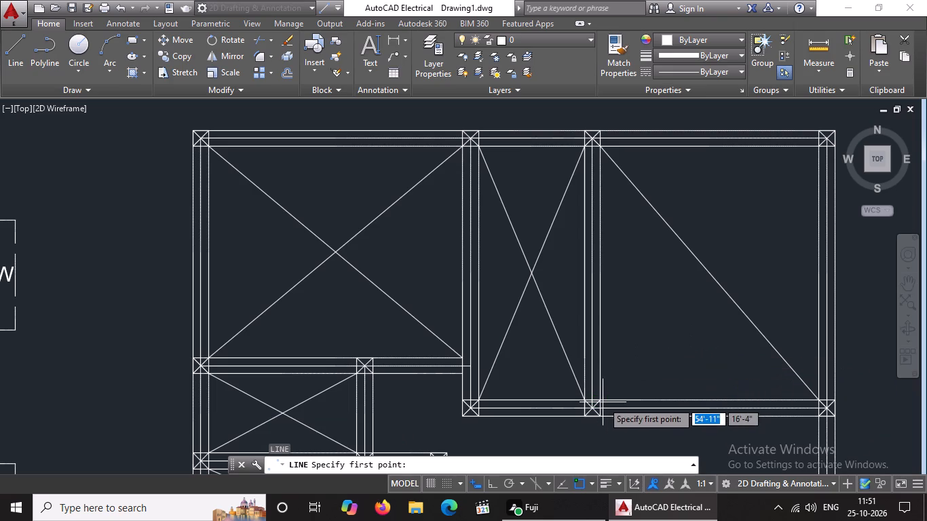
{"action": "left_click_drag", "start_coordinate": [601, 398], "coordinate": [615, 375]}
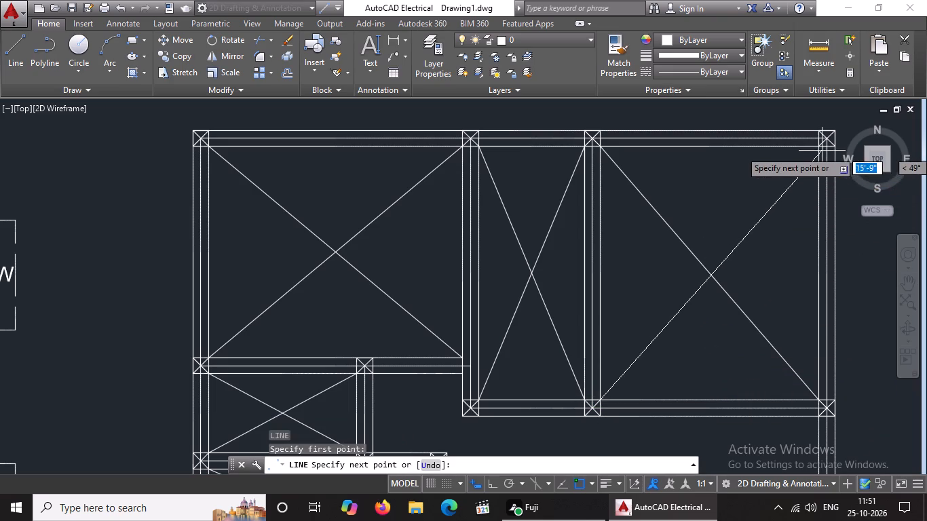
{"action": "left_click_drag", "start_coordinate": [818, 142], "coordinate": [797, 154]}
{"action": "key", "text": "Return"}
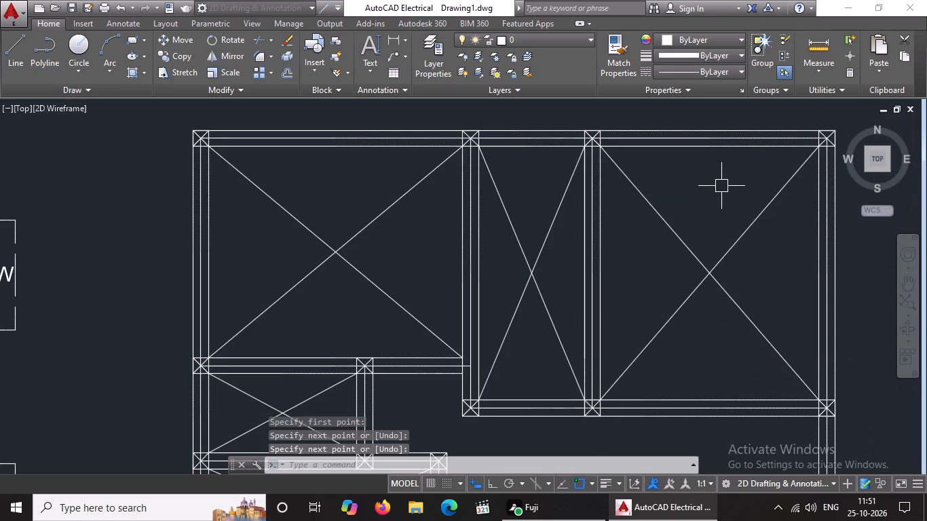
Draw a diagonal across the large central area, from the column at the narrow room's bottom-left corner to the area's bottom-right inner corner.
{"action": "scroll", "coordinate": [658, 214], "scroll_direction": "down", "scroll_amount": 6}
{"action": "middle_click_drag", "start_coordinate": [592, 212], "coordinate": [461, 124]}
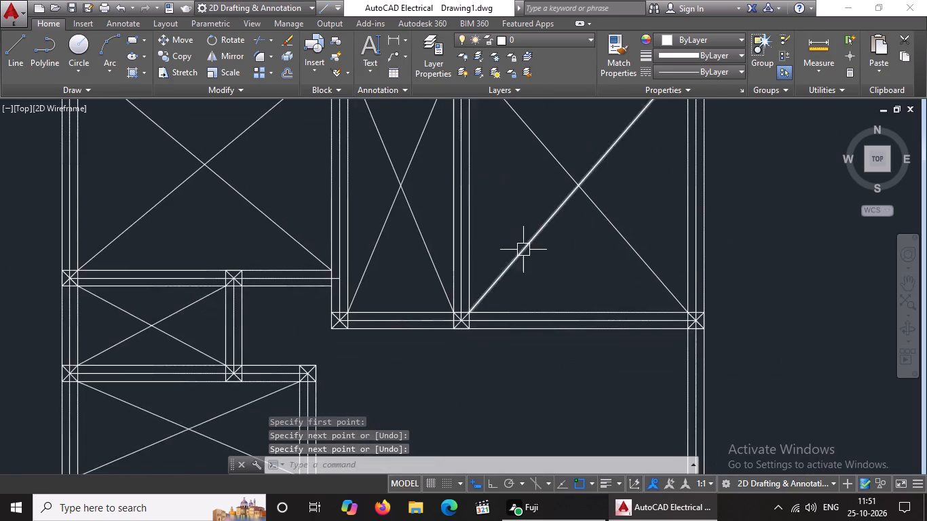
{"action": "scroll", "coordinate": [523, 250], "scroll_direction": "down", "scroll_amount": 4}
{"action": "middle_click_drag", "start_coordinate": [521, 343], "coordinate": [518, 235]}
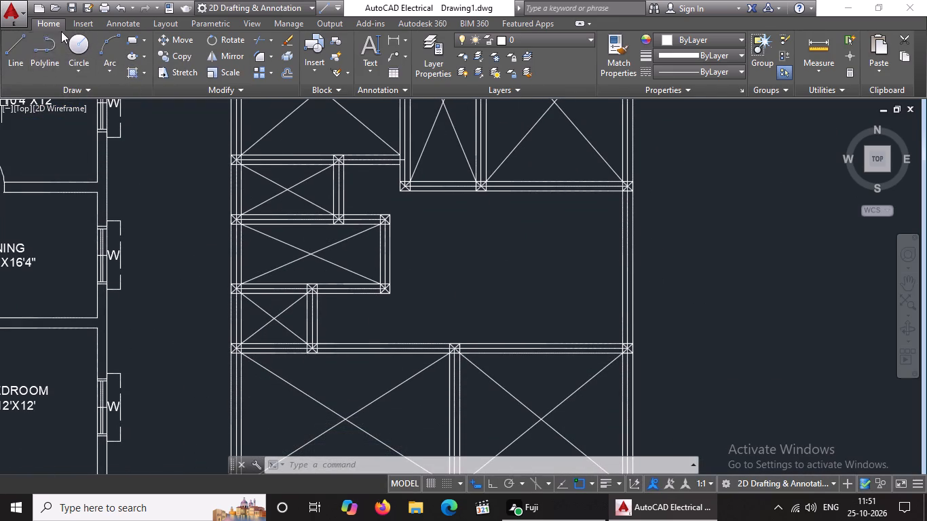
{"action": "left_click", "coordinate": [12, 53]}
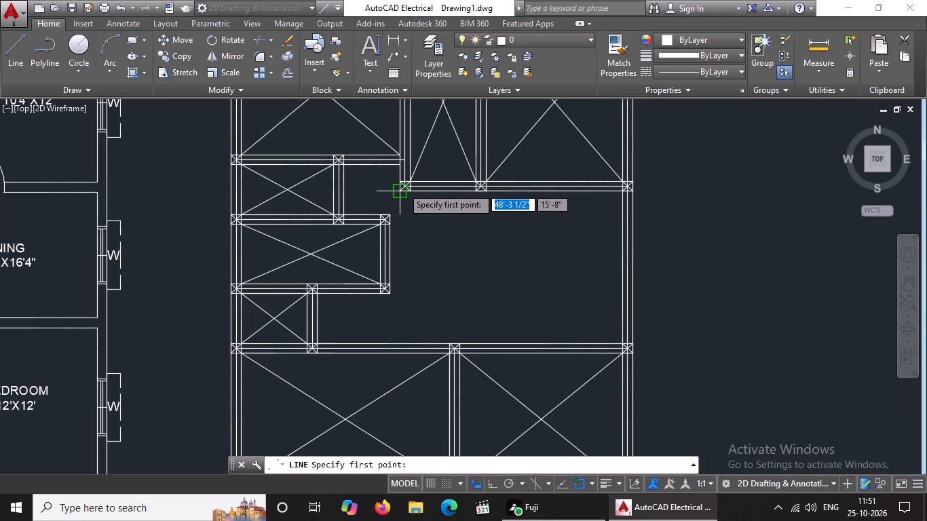
{"action": "left_click_drag", "start_coordinate": [407, 189], "coordinate": [417, 201]}
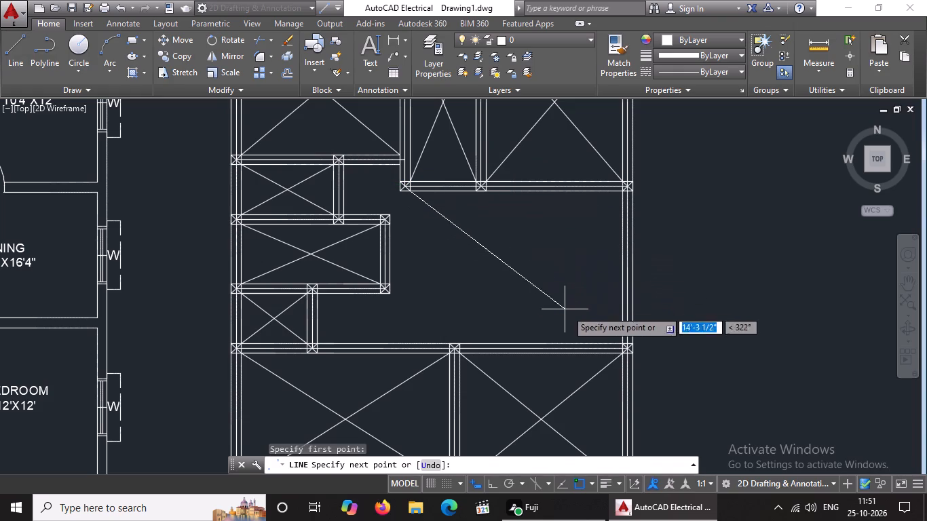
{"action": "left_click", "coordinate": [624, 345]}
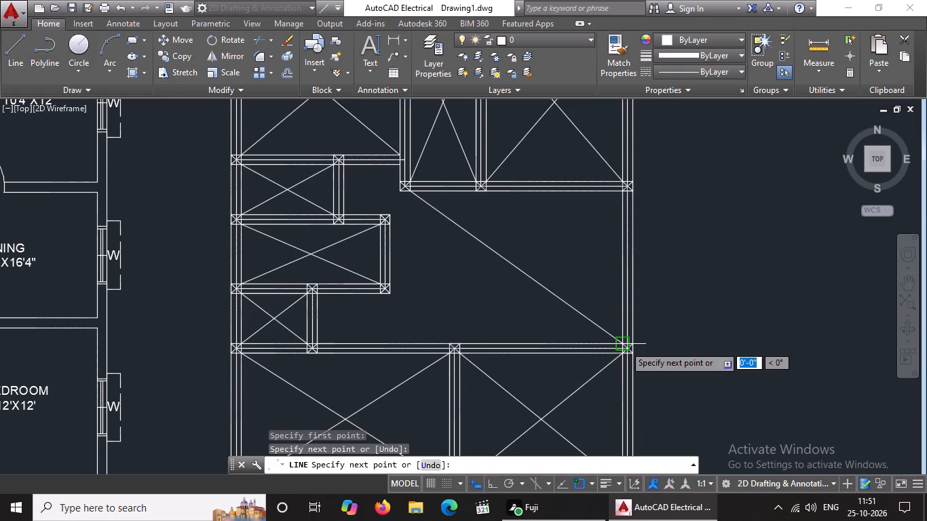
{"action": "key", "text": "Return"}
Draw a crossing diagonal in the large central area, from its top-right inner corner to the middle column on its bottom wall.
{"action": "key", "text": "l"}
{"action": "key", "text": "Return"}
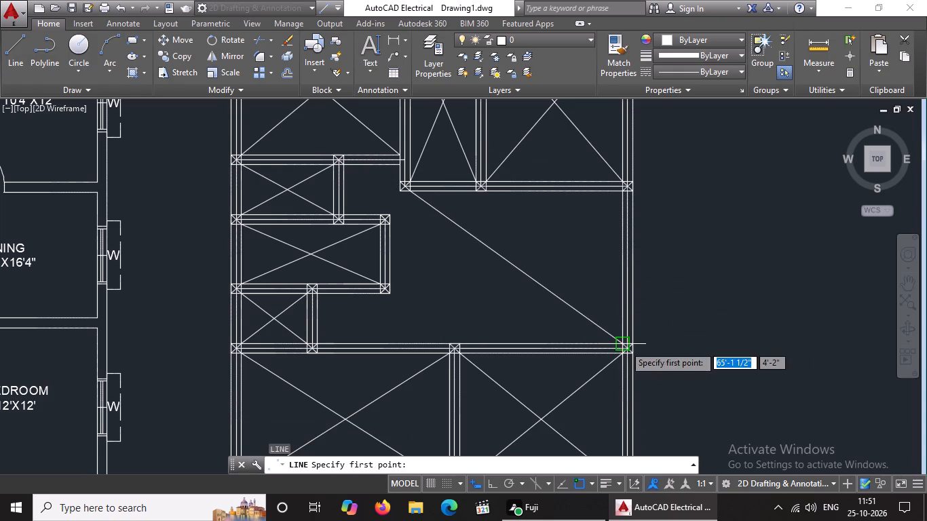
{"action": "left_click", "coordinate": [619, 190]}
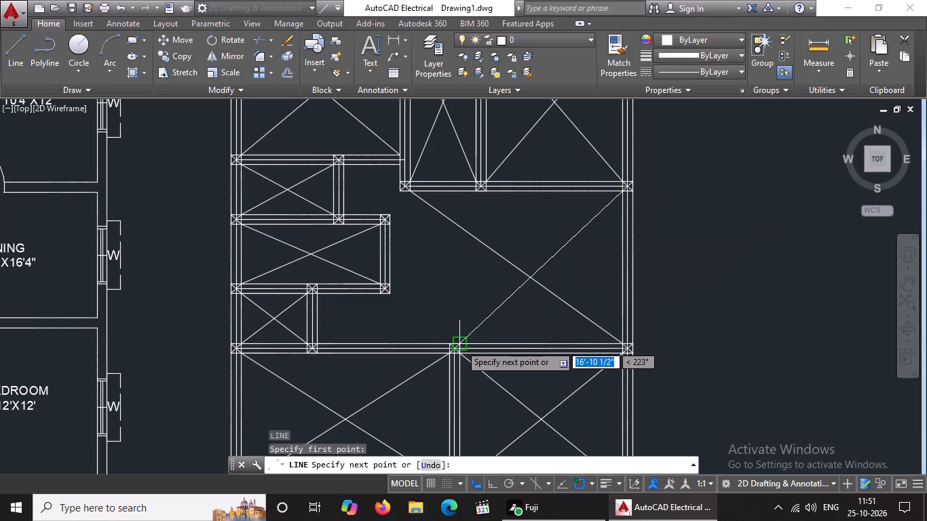
{"action": "scroll", "coordinate": [464, 343], "scroll_direction": "up", "scroll_amount": 3}
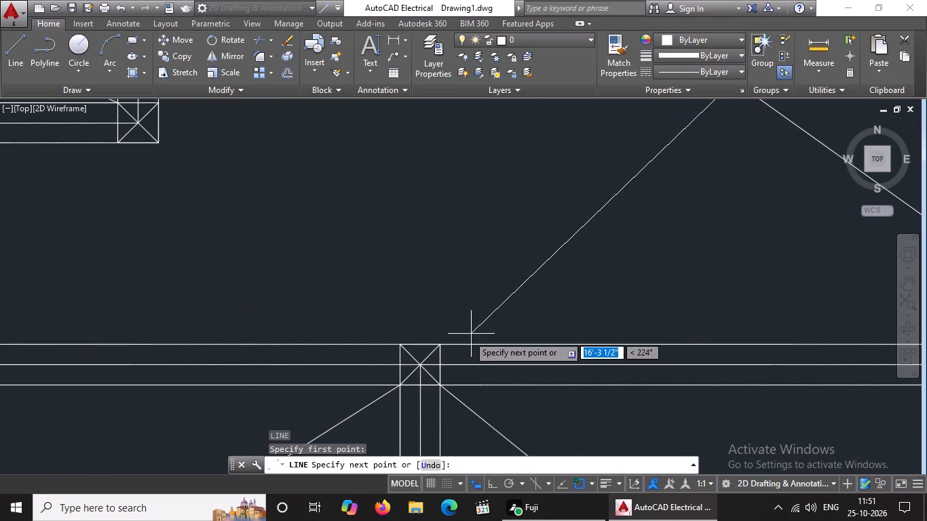
{"action": "left_click", "coordinate": [436, 346]}
{"action": "scroll", "coordinate": [447, 339], "scroll_direction": "down", "scroll_amount": 5}
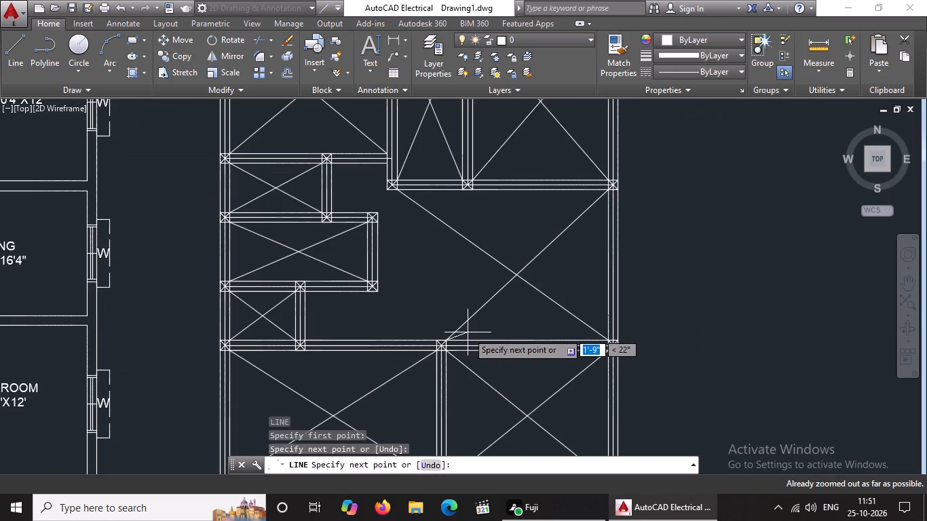
{"action": "key", "text": "Return"}
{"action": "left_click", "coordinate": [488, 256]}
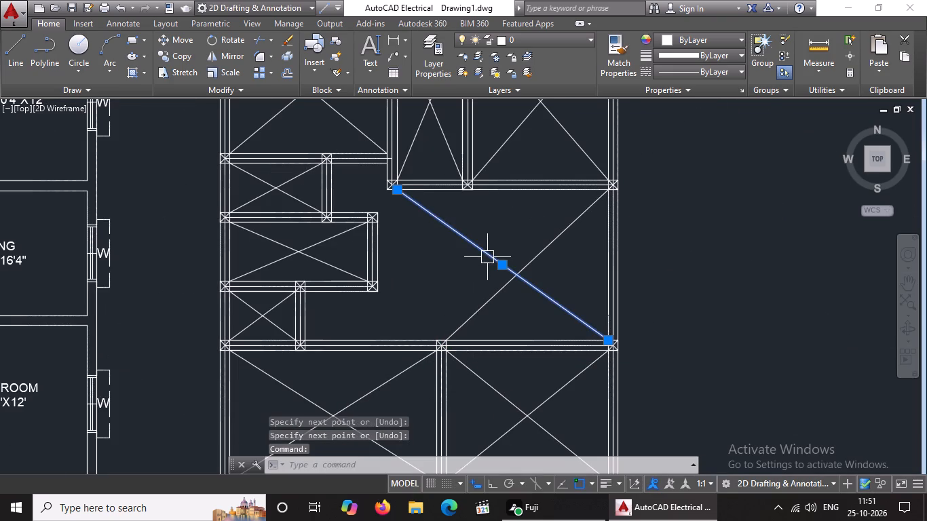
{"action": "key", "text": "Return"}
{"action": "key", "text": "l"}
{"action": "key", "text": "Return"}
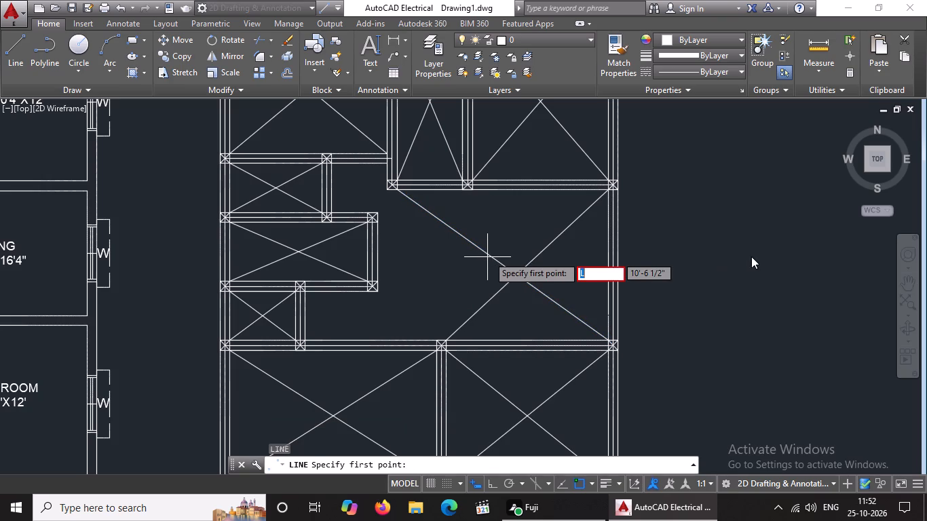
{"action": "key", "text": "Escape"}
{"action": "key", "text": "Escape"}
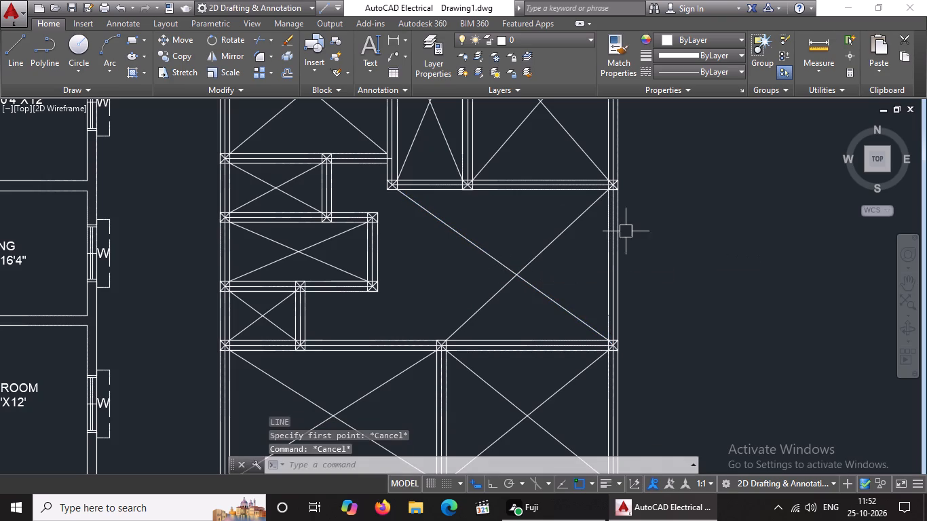
Delete the central area's diagonal that starts at the column at the narrow room's bottom-left corner.
{"action": "left_click", "coordinate": [469, 244]}
{"action": "key", "text": "Delete"}
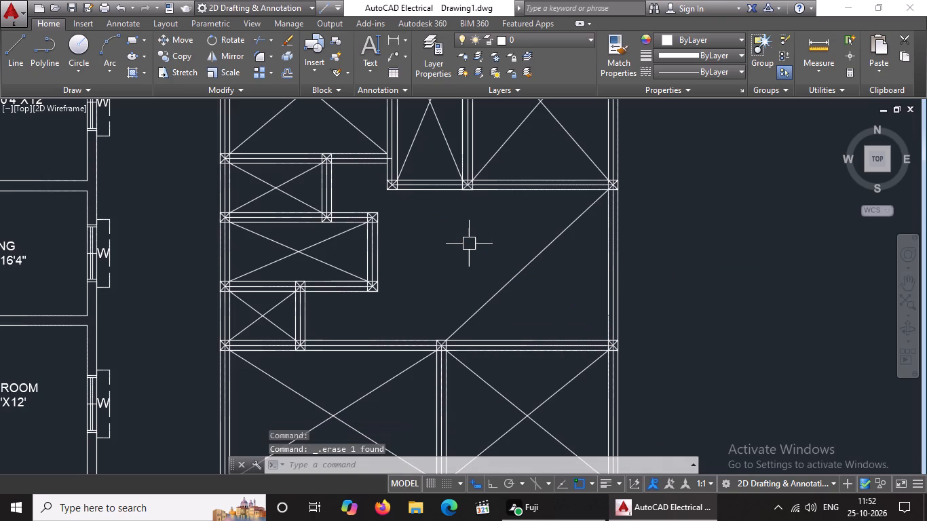
Draw a diagonal from the column at the narrow room's bottom-right corner to the central area's bottom-right inner corner.
{"action": "key", "text": "l"}
{"action": "key", "text": "Return"}
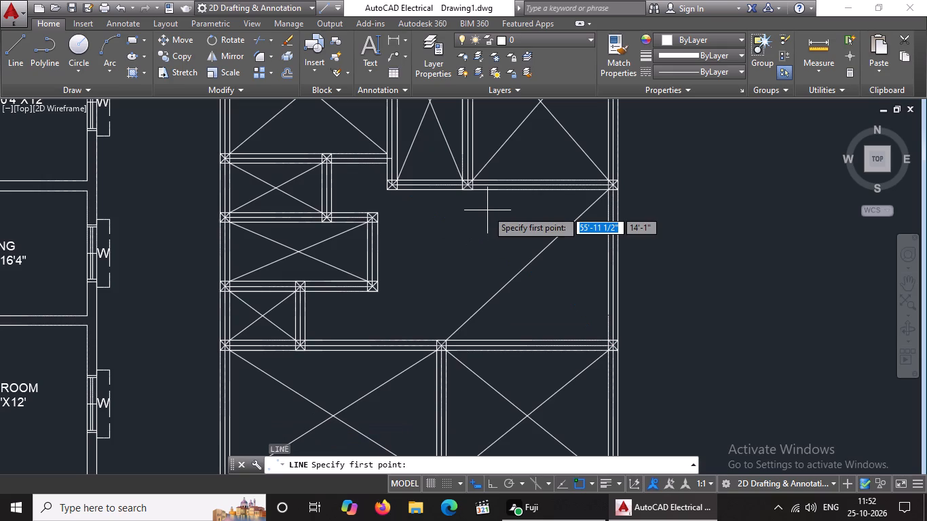
{"action": "left_click", "coordinate": [473, 191]}
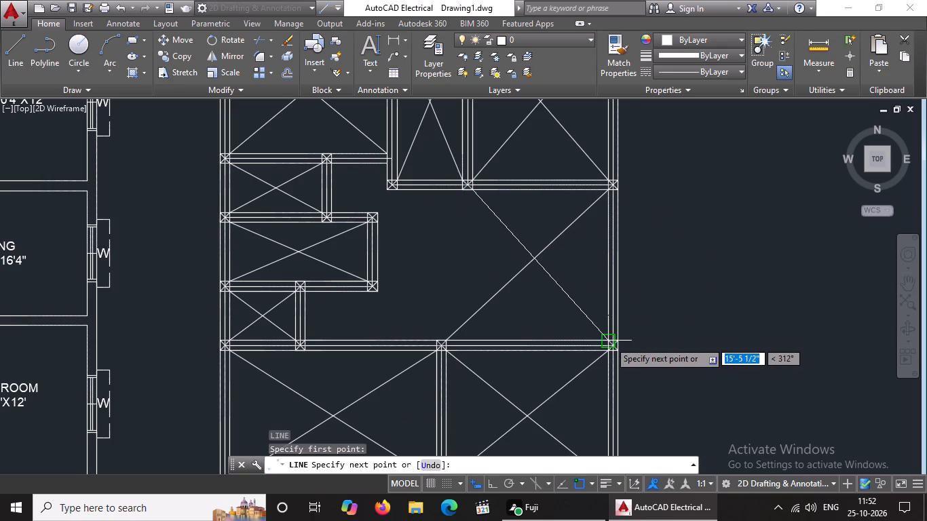
{"action": "left_click_drag", "start_coordinate": [609, 342], "coordinate": [620, 340]}
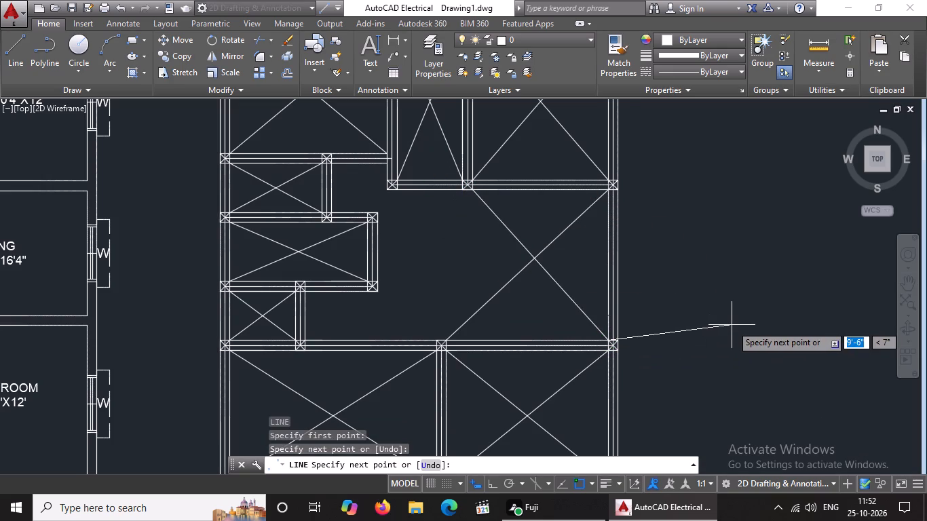
{"action": "key", "text": "Return"}
Review the room diagonals and columns across the copied wall layout.
{"action": "scroll", "coordinate": [699, 317], "scroll_direction": "down", "scroll_amount": 6}
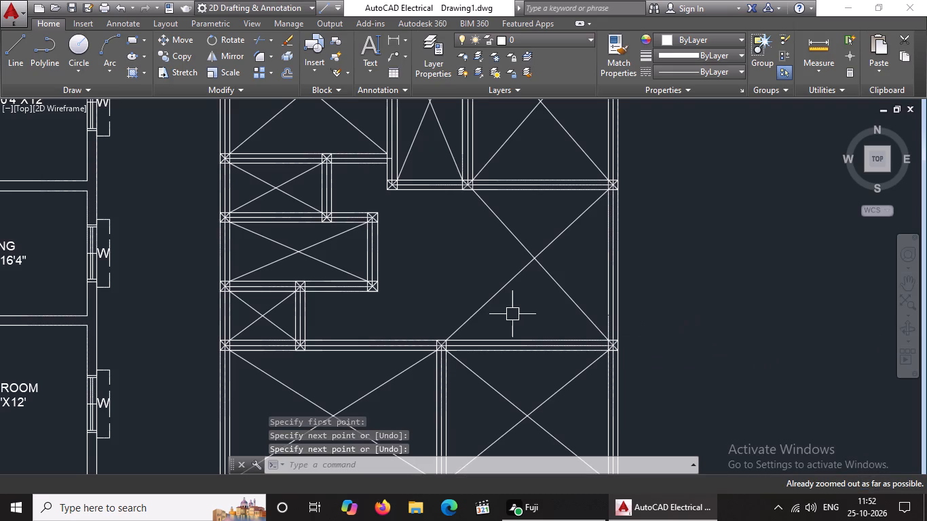
{"action": "middle_click_drag", "start_coordinate": [512, 314], "coordinate": [607, 321]}
{"action": "scroll", "coordinate": [609, 322], "scroll_direction": "down", "scroll_amount": 4}
{"action": "middle_click_drag", "start_coordinate": [611, 330], "coordinate": [649, 238]}
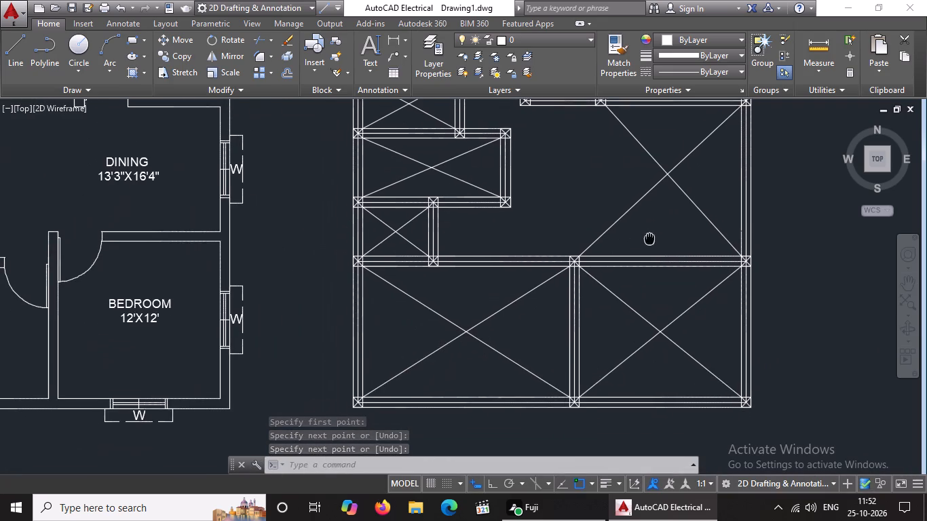
{"action": "middle_click_drag", "start_coordinate": [649, 238], "coordinate": [650, 237]}
{"action": "middle_click_drag", "start_coordinate": [650, 237], "coordinate": [544, 446]}
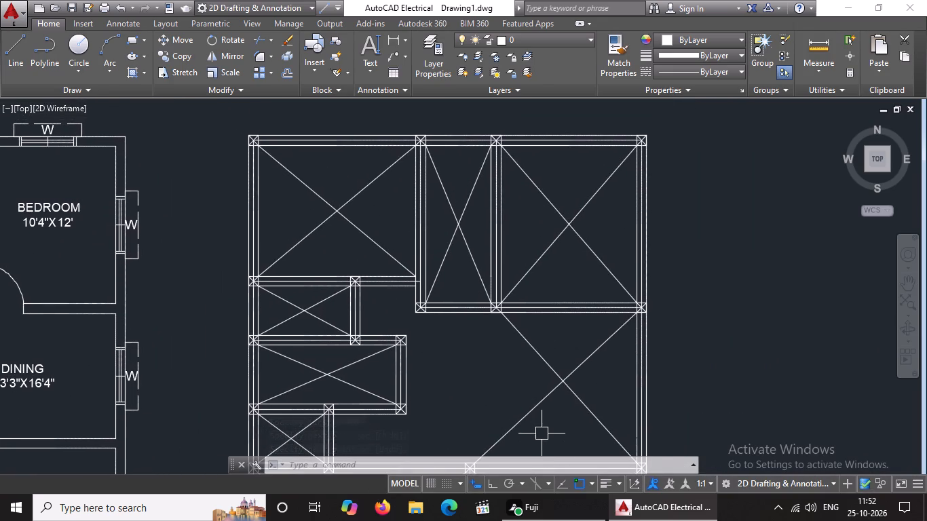
{"action": "scroll", "coordinate": [539, 376], "scroll_direction": "down", "scroll_amount": 4}
{"action": "middle_click_drag", "start_coordinate": [520, 382], "coordinate": [521, 357]}
{"action": "scroll", "coordinate": [518, 370], "scroll_direction": "up", "scroll_amount": 1}
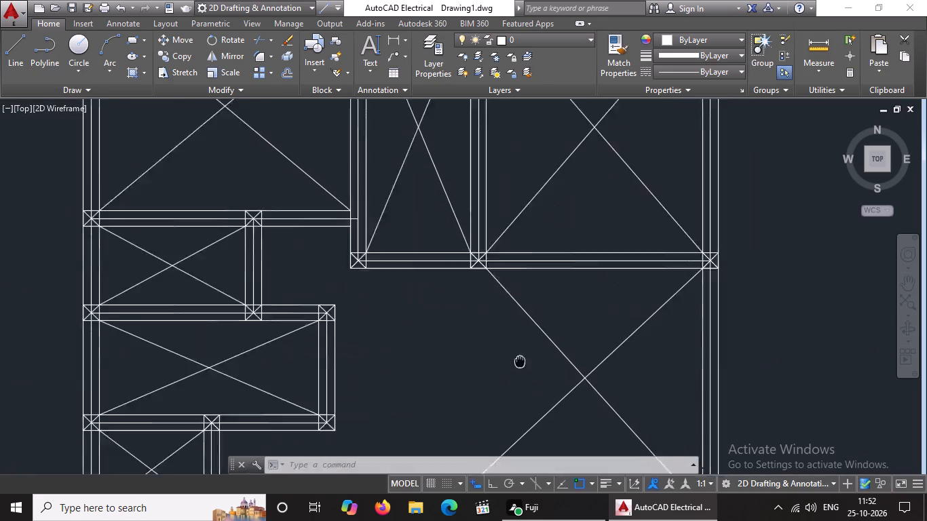
{"action": "middle_click_drag", "start_coordinate": [521, 357], "coordinate": [540, 317]}
{"action": "scroll", "coordinate": [543, 315], "scroll_direction": "down", "scroll_amount": 6}
{"action": "middle_click_drag", "start_coordinate": [533, 408], "coordinate": [533, 427]}
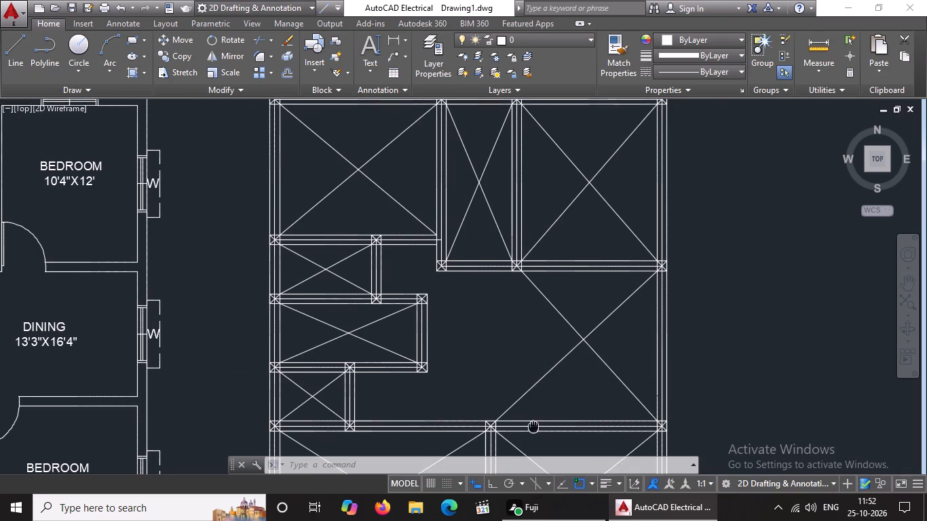
{"action": "middle_click_drag", "start_coordinate": [533, 427], "coordinate": [533, 431]}
Change the three centreline segments of the layout's top exterior wall to the ACAD_ISO02W100 linetype.
{"action": "middle_click_drag", "start_coordinate": [333, 248], "coordinate": [338, 355]}
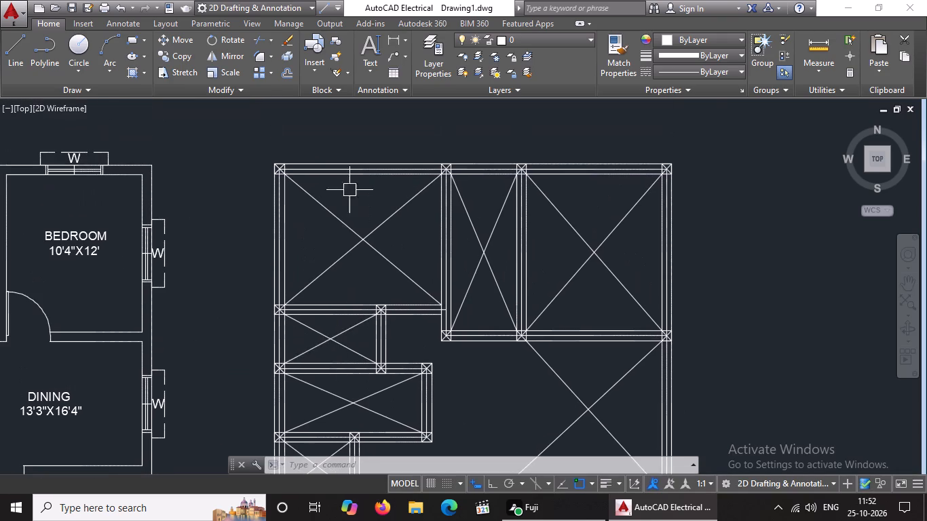
{"action": "scroll", "coordinate": [368, 158], "scroll_direction": "up", "scroll_amount": 2}
{"action": "left_click", "coordinate": [360, 186]}
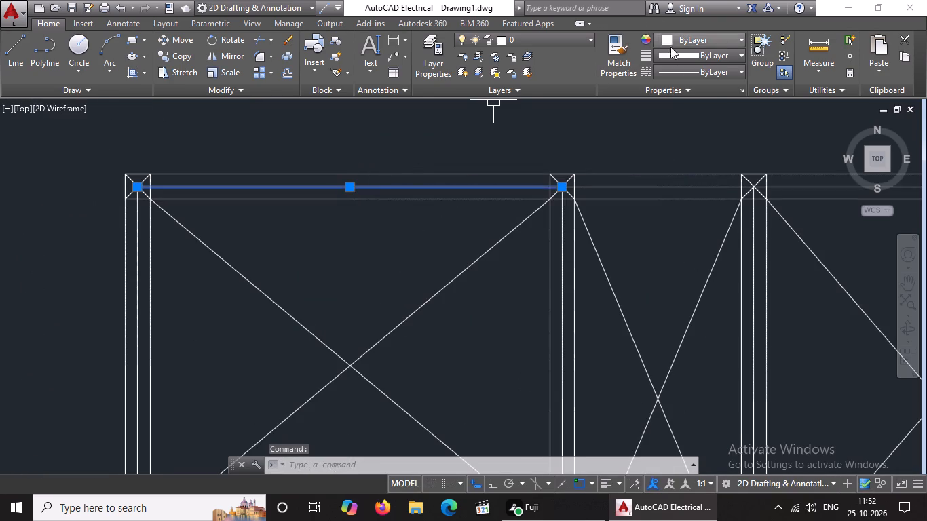
{"action": "left_click", "coordinate": [696, 71]}
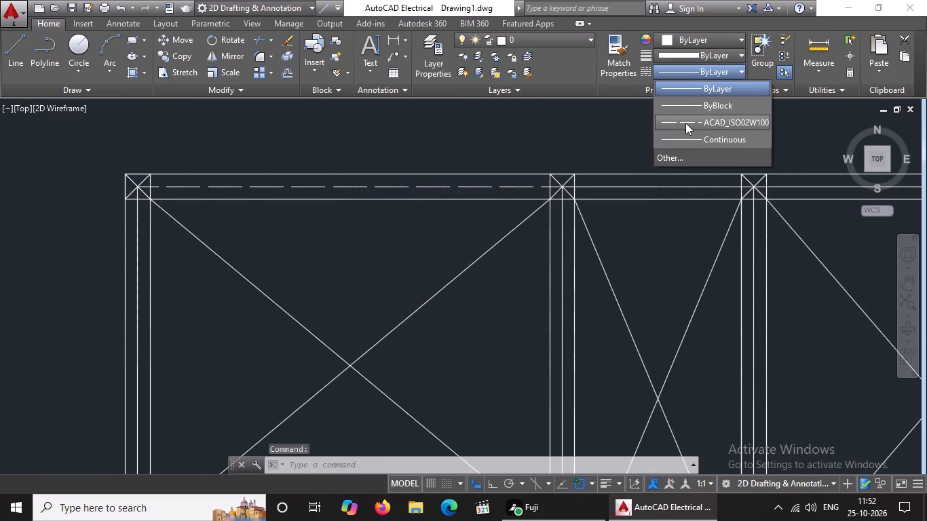
{"action": "left_click", "coordinate": [685, 123]}
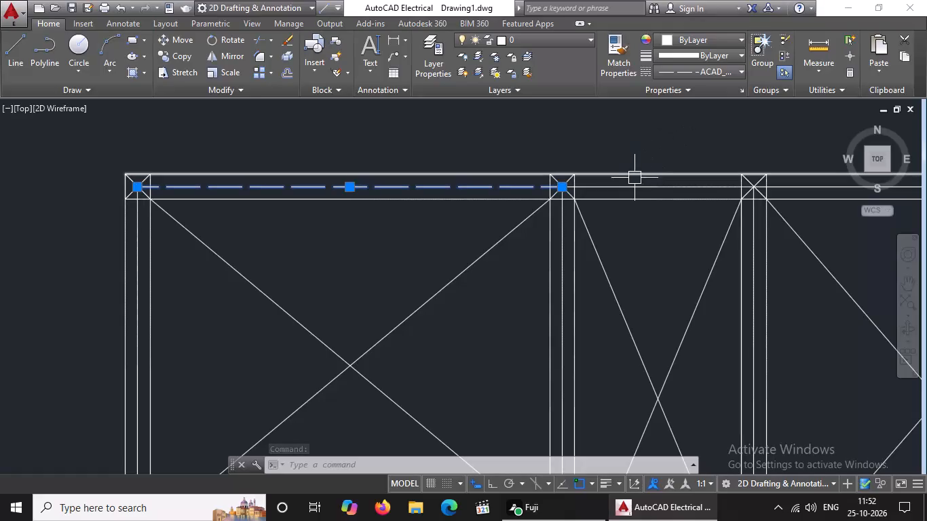
{"action": "left_click", "coordinate": [626, 185]}
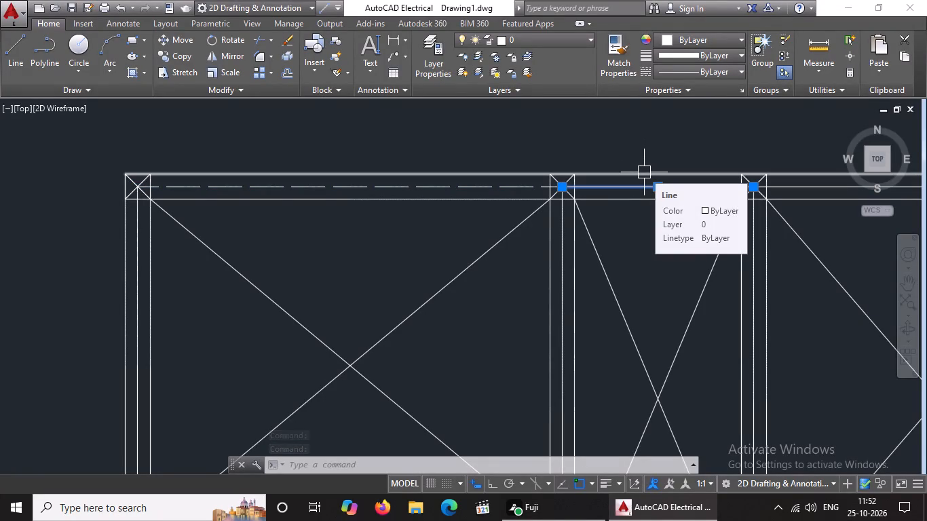
{"action": "left_click", "coordinate": [716, 71]}
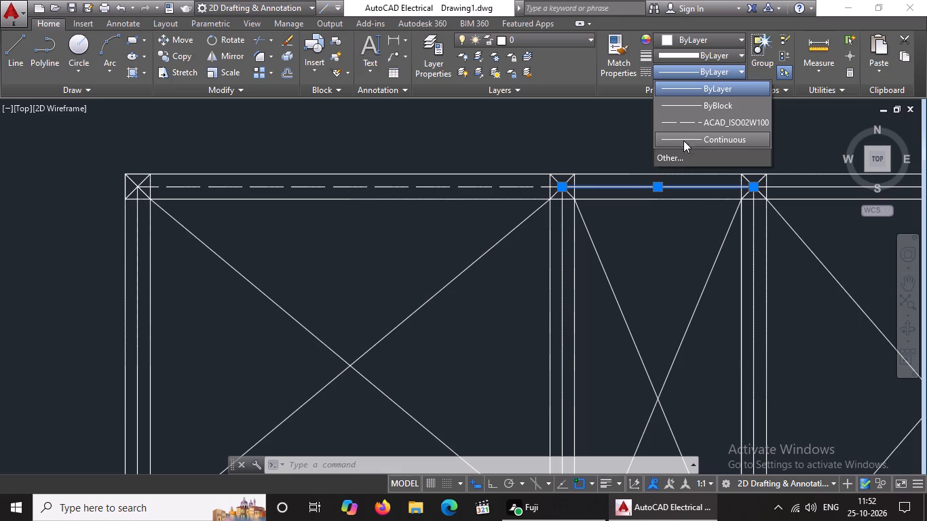
{"action": "left_click", "coordinate": [687, 124]}
{"action": "scroll", "coordinate": [579, 189], "scroll_direction": "down", "scroll_amount": 4}
{"action": "middle_click_drag", "start_coordinate": [627, 209], "coordinate": [315, 223]}
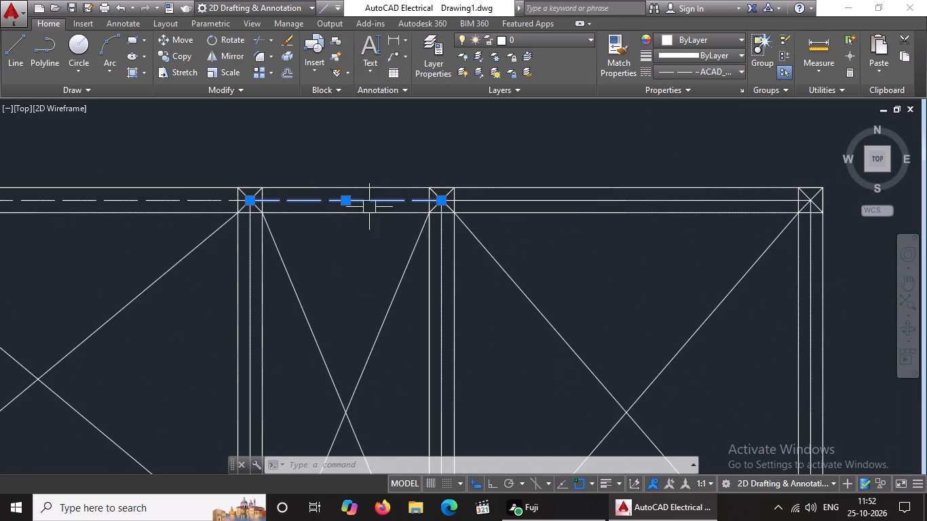
{"action": "left_click", "coordinate": [506, 198]}
{"action": "left_click", "coordinate": [675, 70]}
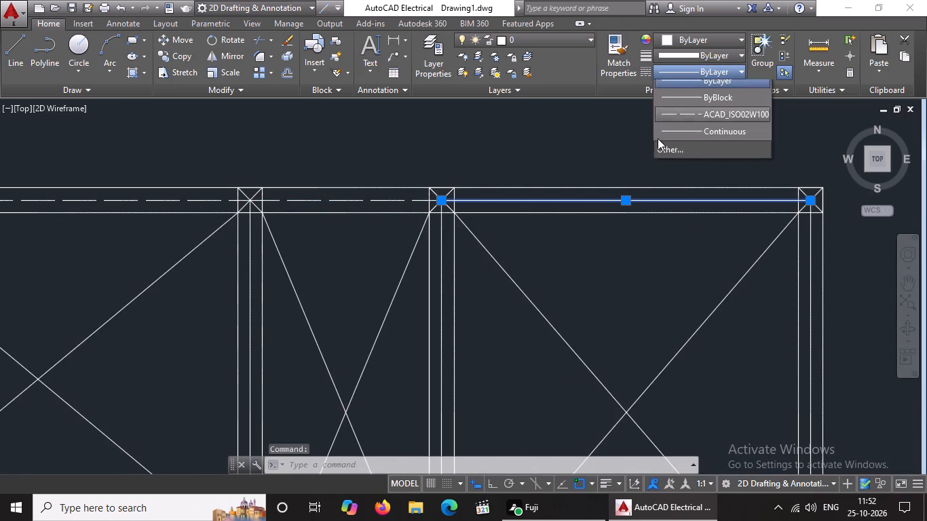
{"action": "left_click", "coordinate": [683, 124]}
Set the ACAD_ISO02W100 linetype on the vertical wall centrelines along the left and right sides of the upper-left room.
{"action": "scroll", "coordinate": [596, 172], "scroll_direction": "down", "scroll_amount": 3}
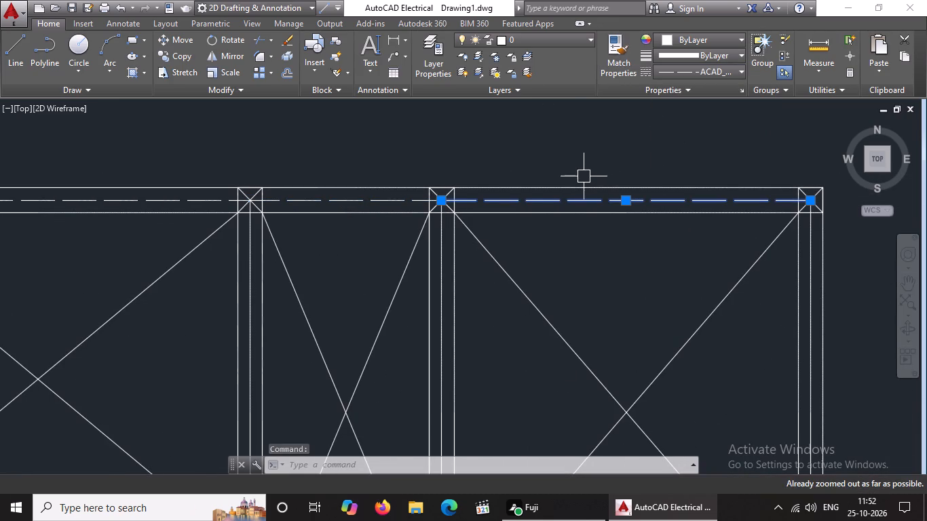
{"action": "middle_click_drag", "start_coordinate": [590, 171], "coordinate": [628, 156]}
{"action": "scroll", "coordinate": [630, 159], "scroll_direction": "down", "scroll_amount": 4}
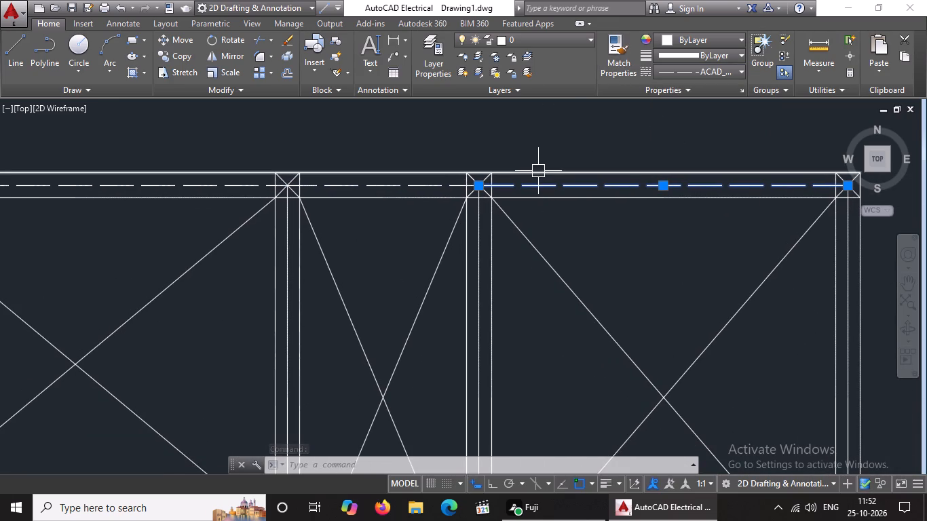
{"action": "middle_click_drag", "start_coordinate": [491, 163], "coordinate": [722, 129]}
{"action": "left_click", "coordinate": [92, 237]}
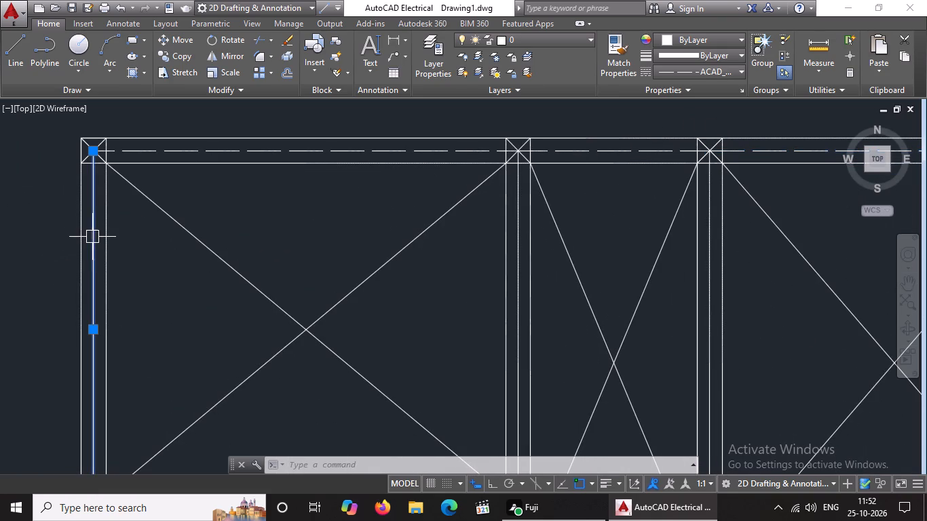
{"action": "left_click", "coordinate": [662, 69]}
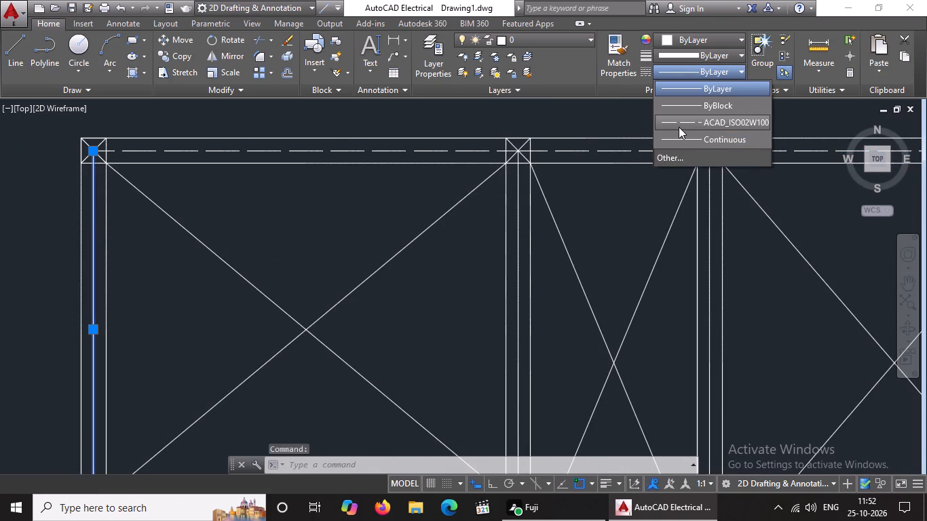
{"action": "left_click", "coordinate": [679, 126]}
{"action": "left_click", "coordinate": [515, 201]}
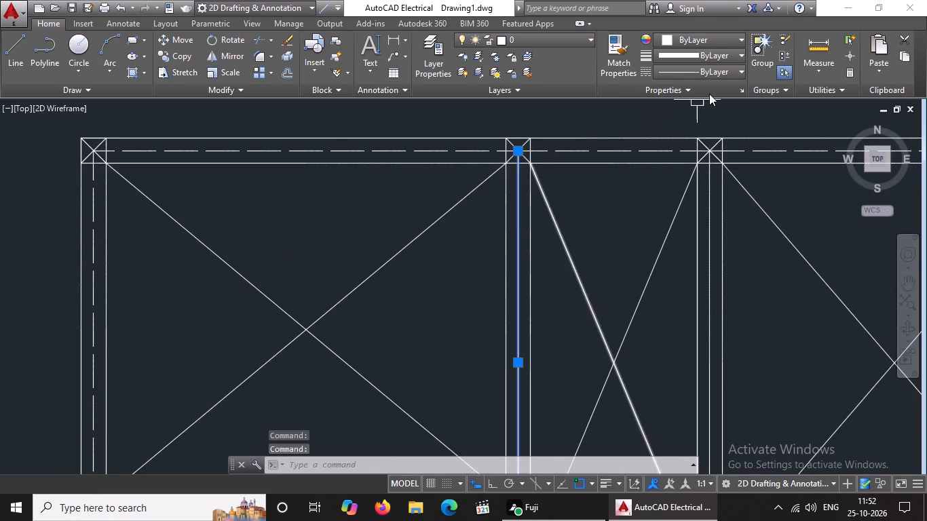
{"action": "left_click", "coordinate": [722, 71]}
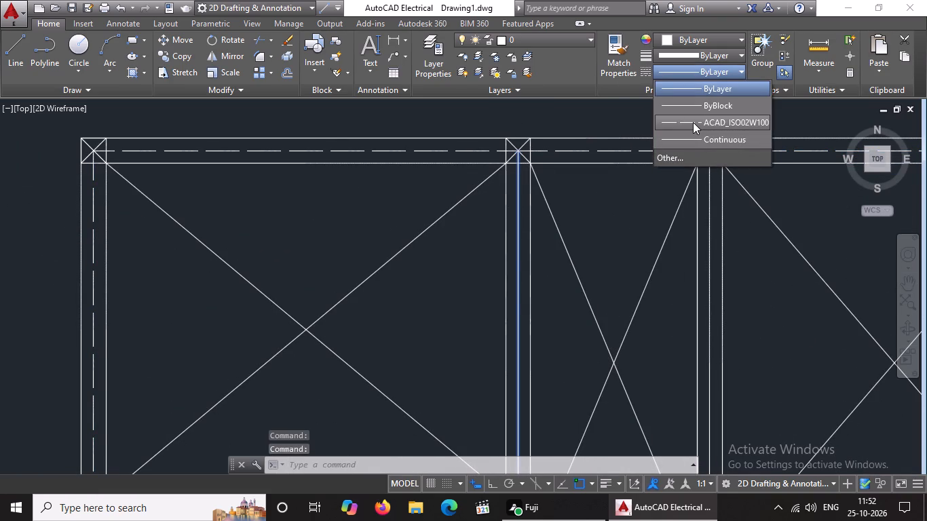
{"action": "left_click", "coordinate": [693, 121]}
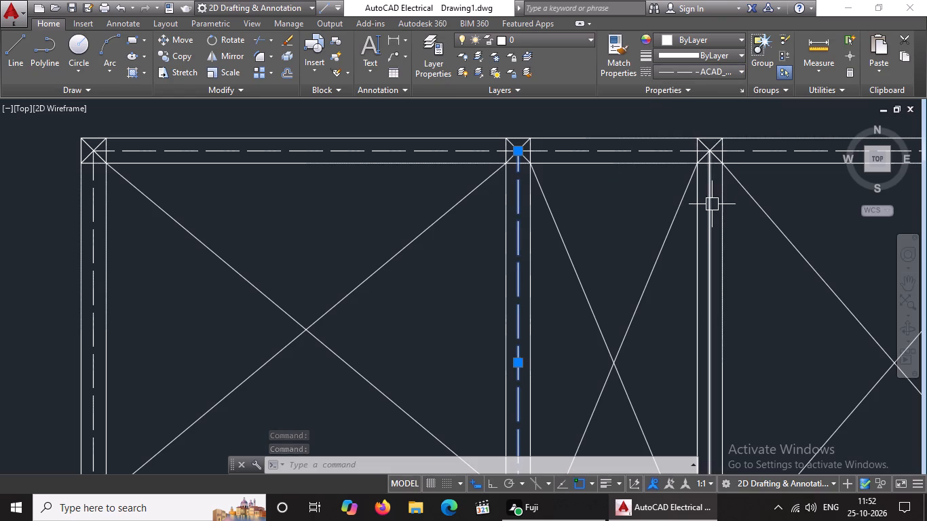
Set the ACAD_ISO02W100 linetype on the vertical wall centrelines along the left and right sides of the upper-right room.
{"action": "left_click", "coordinate": [712, 204]}
{"action": "left_click", "coordinate": [707, 73]}
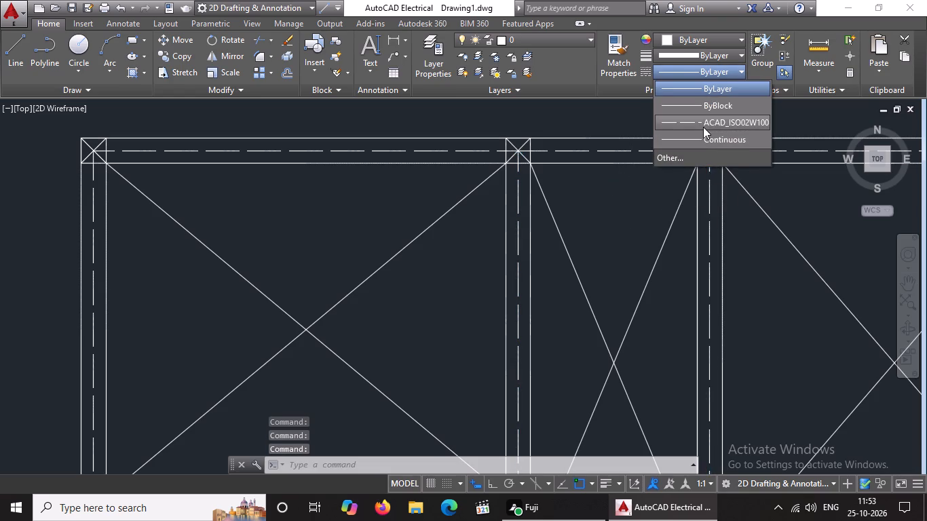
{"action": "left_click", "coordinate": [704, 126]}
{"action": "scroll", "coordinate": [654, 256], "scroll_direction": "down", "scroll_amount": 1}
{"action": "middle_click_drag", "start_coordinate": [654, 256], "coordinate": [309, 254]}
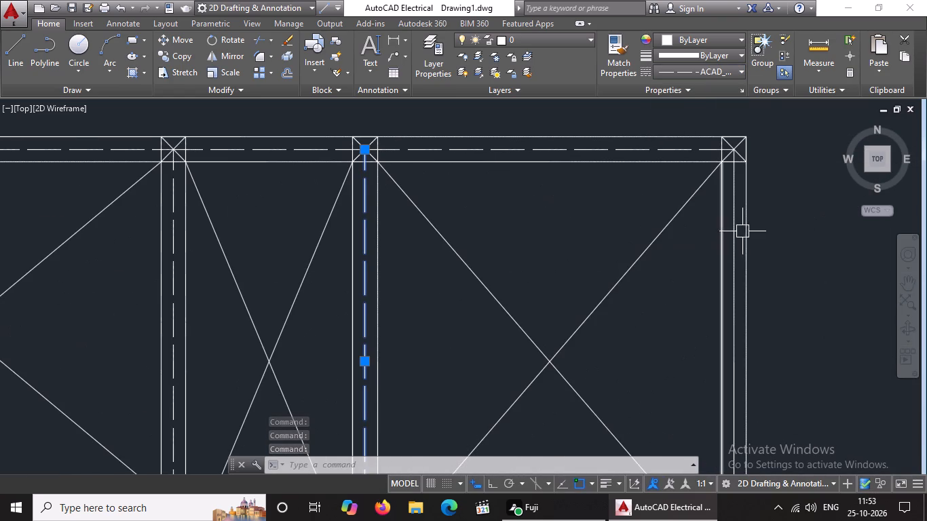
{"action": "left_click", "coordinate": [736, 233]}
{"action": "left_click", "coordinate": [670, 69]}
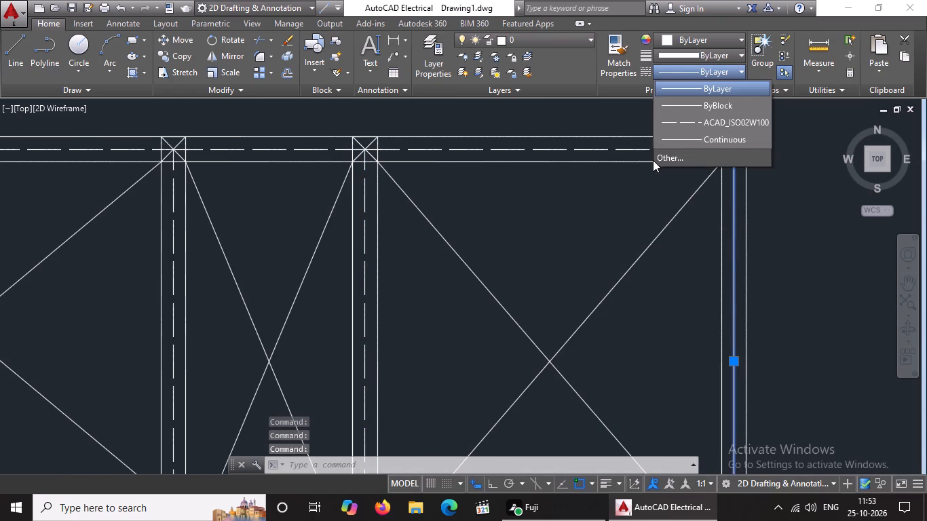
{"action": "left_click", "coordinate": [664, 124]}
Set the ACAD_ISO02W100 linetype on the horizontal wall centreline along the bottom of the upper-left room.
{"action": "middle_click_drag", "start_coordinate": [575, 132], "coordinate": [627, 62]}
{"action": "middle_click_drag", "start_coordinate": [475, 322], "coordinate": [548, 163]}
{"action": "scroll", "coordinate": [529, 195], "scroll_direction": "up", "scroll_amount": 1}
{"action": "scroll", "coordinate": [545, 246], "scroll_direction": "down", "scroll_amount": 5}
{"action": "scroll", "coordinate": [357, 275], "scroll_direction": "up", "scroll_amount": 2}
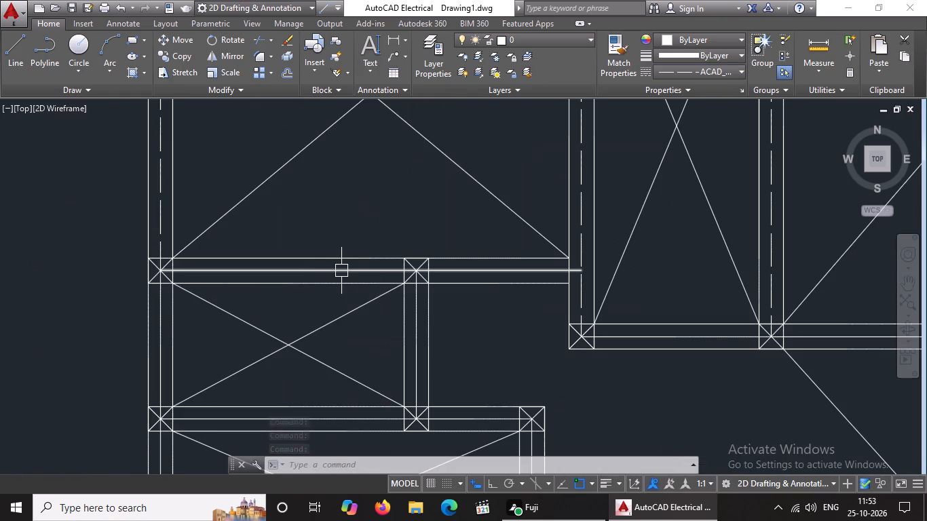
{"action": "left_click", "coordinate": [341, 270]}
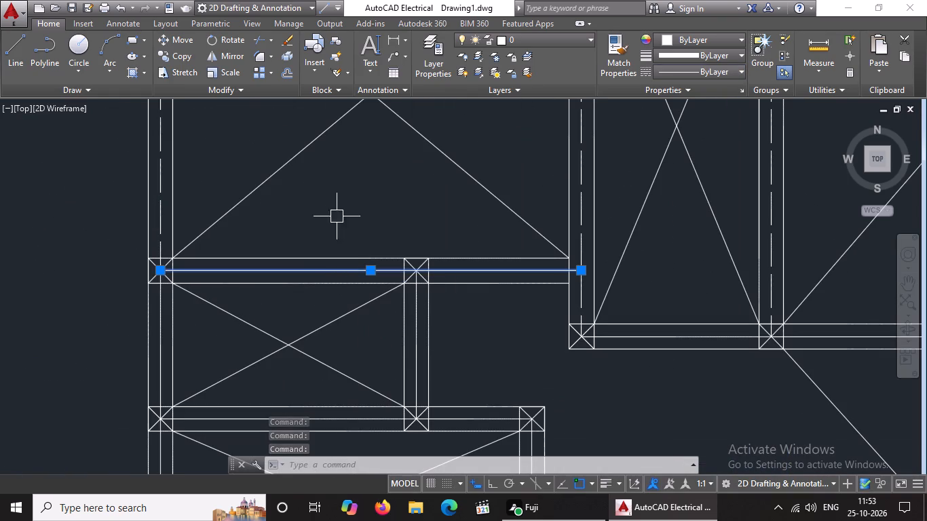
{"action": "left_click", "coordinate": [711, 72]}
{"action": "left_click", "coordinate": [686, 121]}
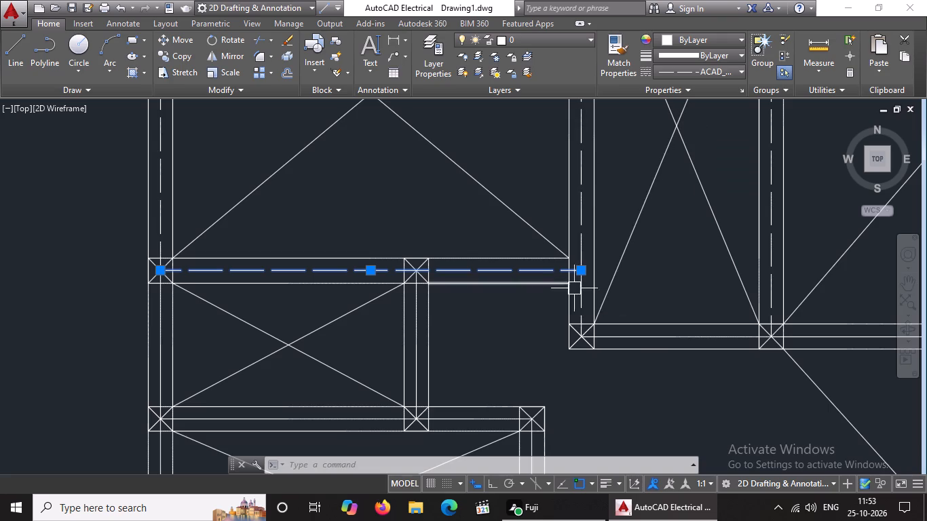
Set the ACAD_ISO02W100 linetype on the two horizontal centreline segments below the narrow middle room and the upper-right room.
{"action": "left_click", "coordinate": [638, 339]}
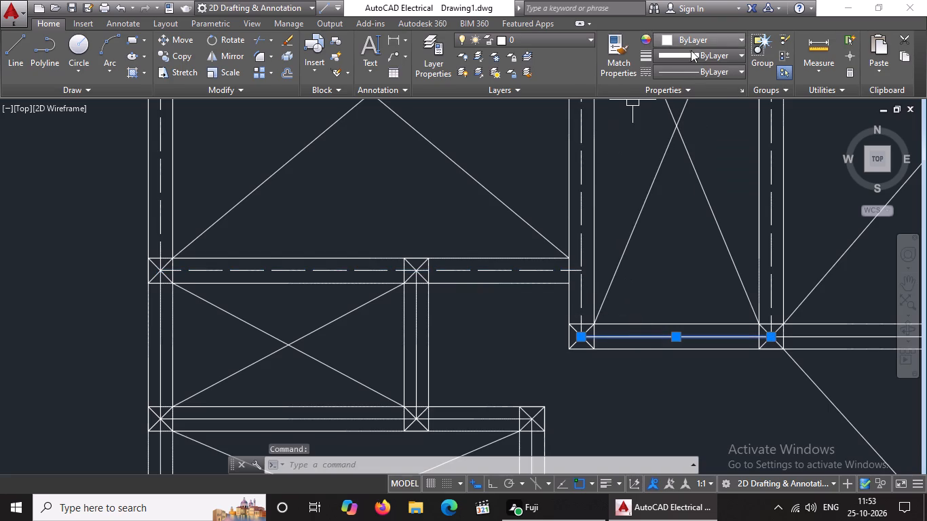
{"action": "left_click", "coordinate": [692, 67]}
{"action": "left_click", "coordinate": [694, 125]}
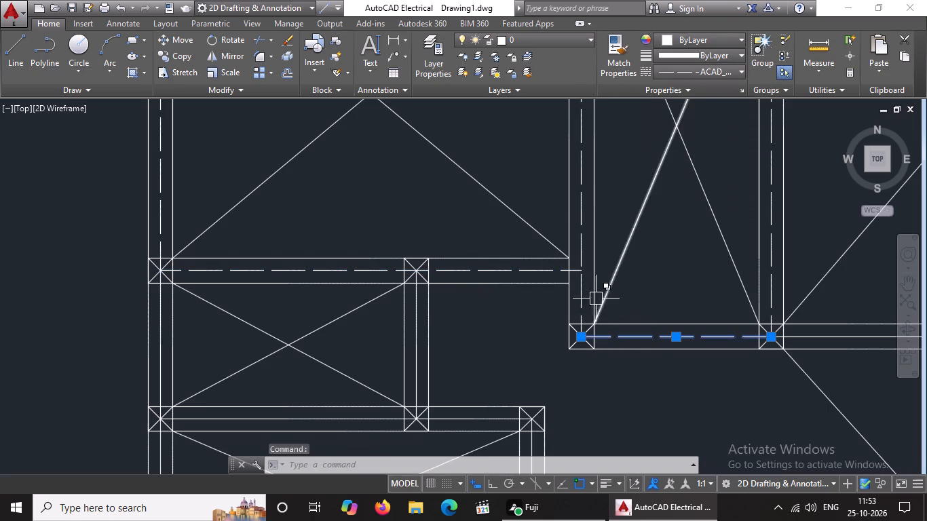
{"action": "middle_click_drag", "start_coordinate": [587, 301], "coordinate": [452, 296]}
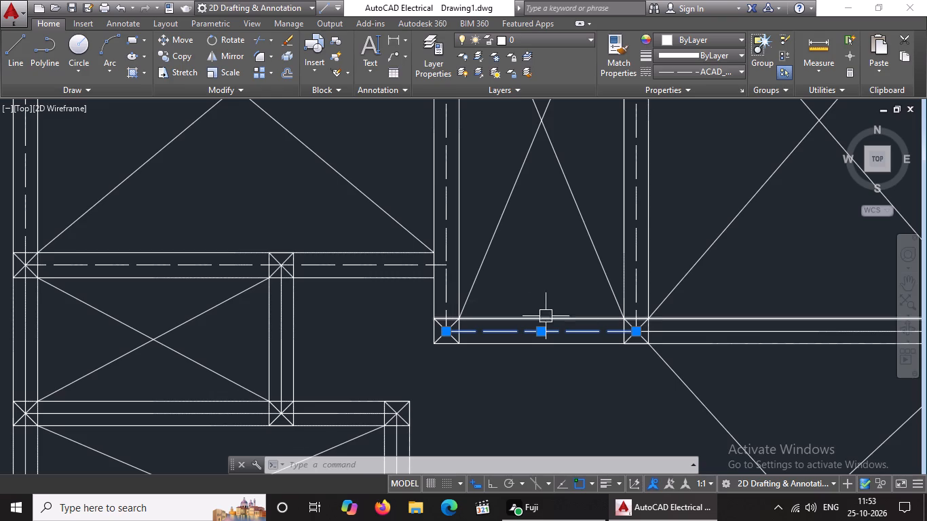
{"action": "left_click", "coordinate": [693, 334]}
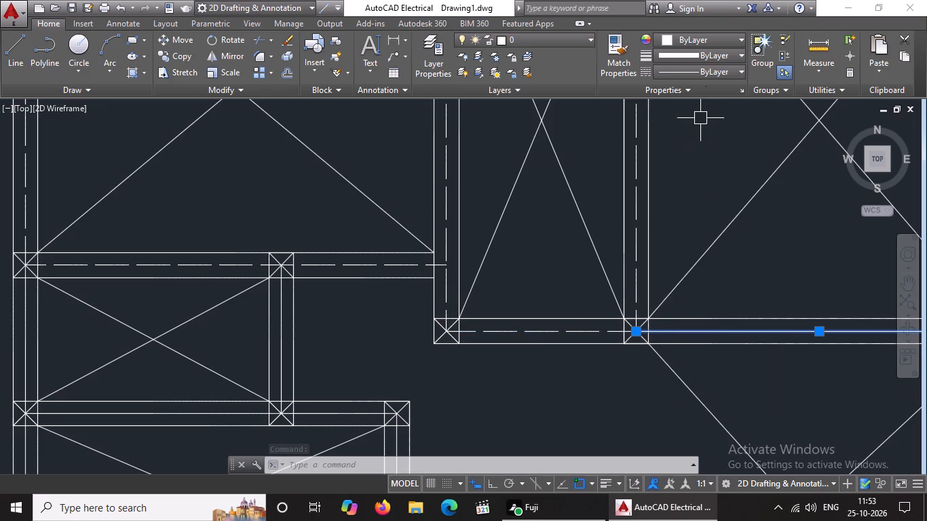
{"action": "left_click", "coordinate": [720, 68]}
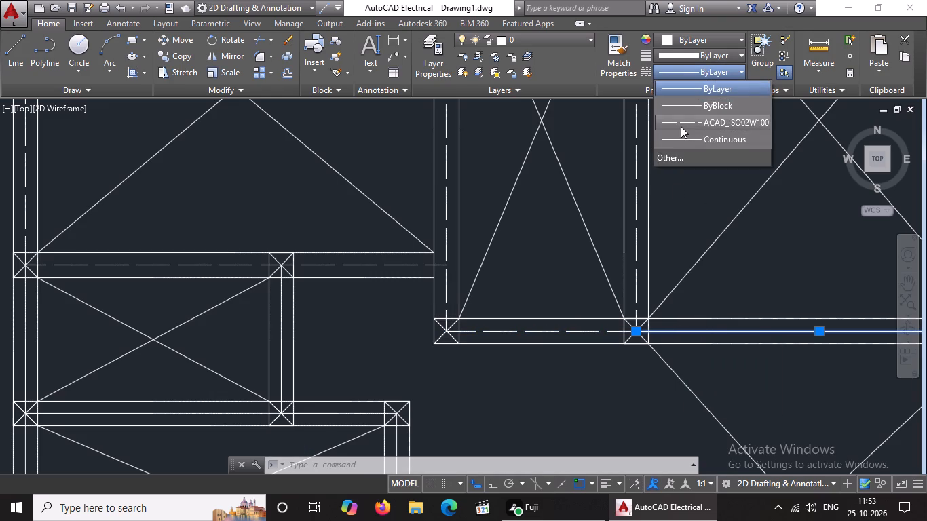
{"action": "left_click", "coordinate": [681, 124]}
{"action": "scroll", "coordinate": [653, 252], "scroll_direction": "down", "scroll_amount": 4}
{"action": "key", "text": "Escape"}
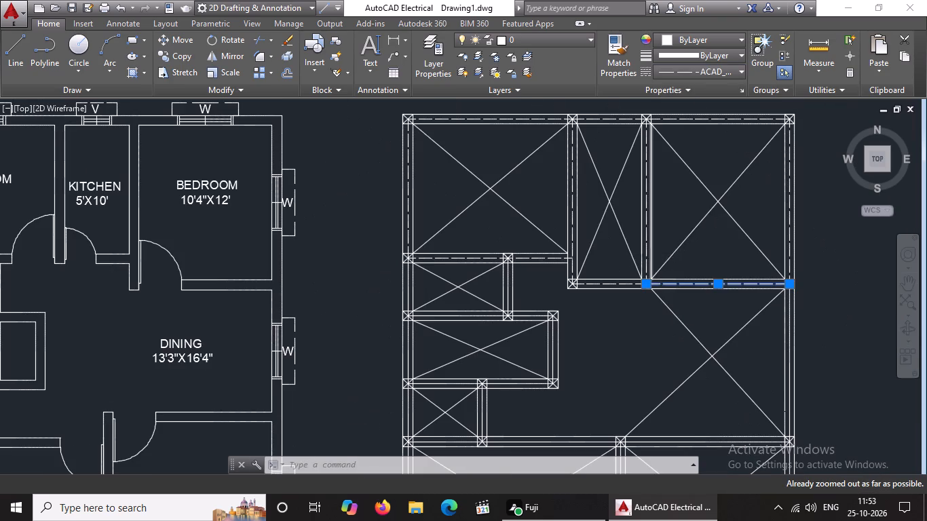
Set the ACAD_ISO02W100 linetype on the left and right vertical wall centrelines of the small room directly below the upper-left room.
{"action": "middle_click_drag", "start_coordinate": [618, 311], "coordinate": [619, 221]}
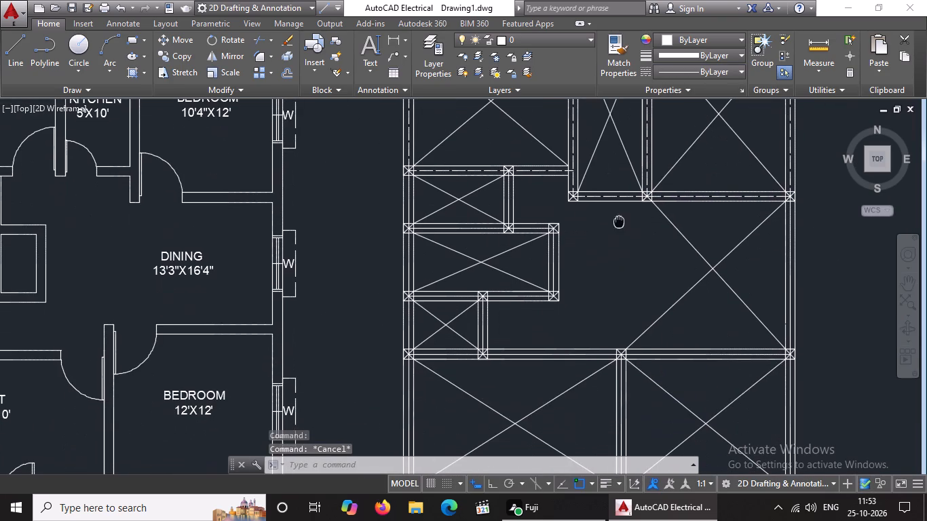
{"action": "middle_click_drag", "start_coordinate": [619, 221], "coordinate": [619, 222]}
{"action": "middle_click_drag", "start_coordinate": [618, 233], "coordinate": [609, 192]}
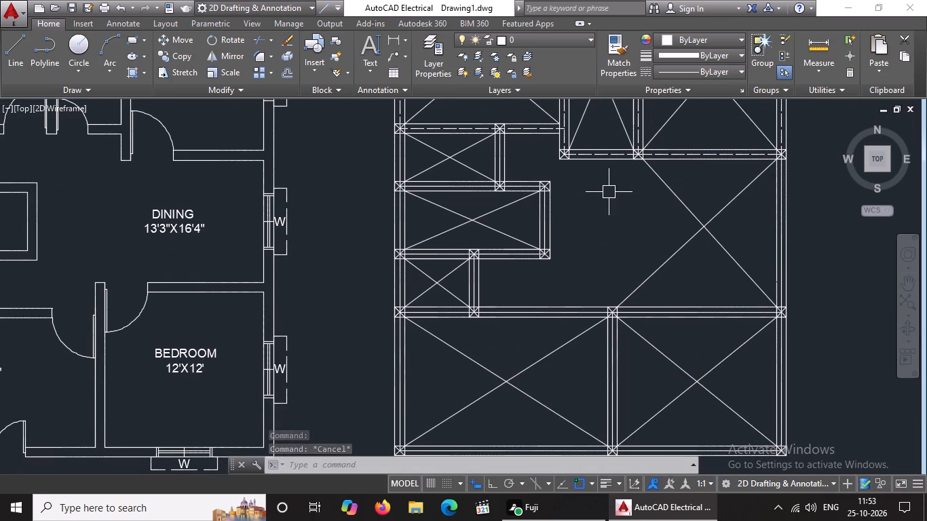
{"action": "middle_click_drag", "start_coordinate": [492, 151], "coordinate": [517, 286]}
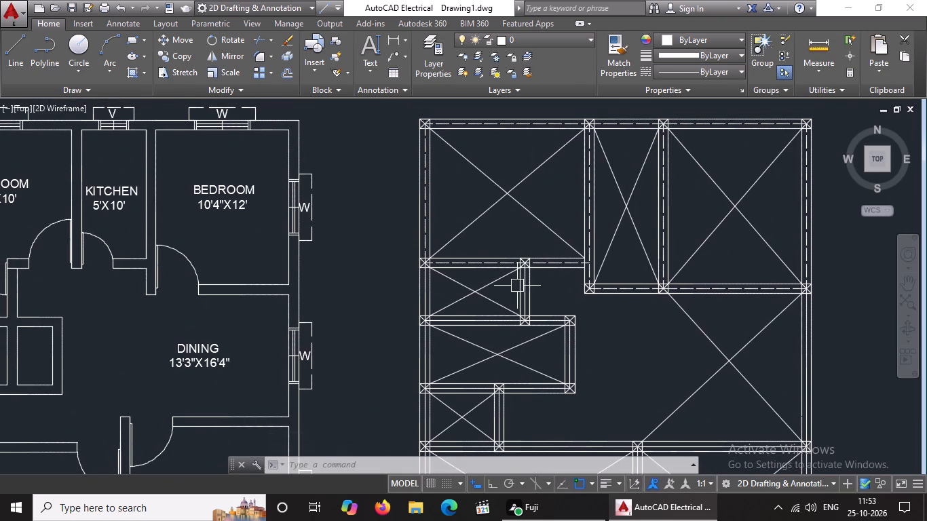
{"action": "middle_click_drag", "start_coordinate": [480, 227], "coordinate": [462, 250]}
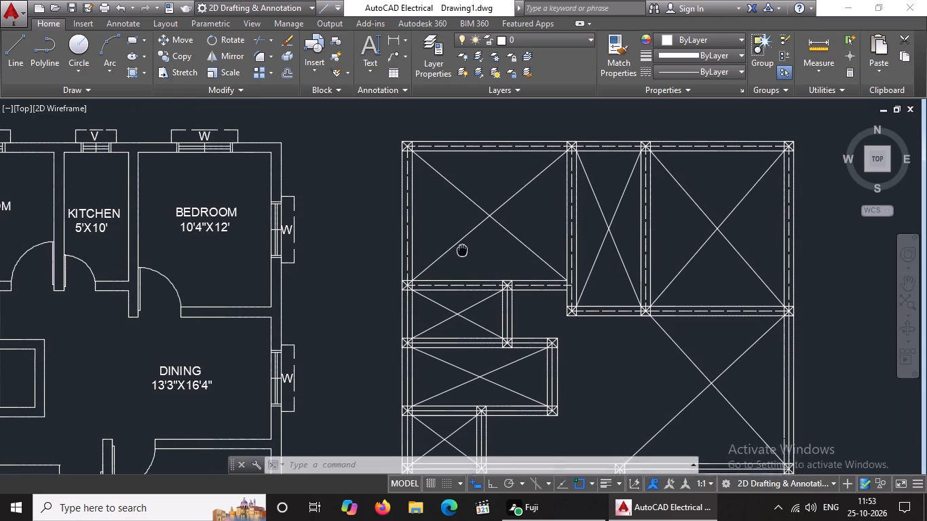
{"action": "middle_click_drag", "start_coordinate": [462, 250], "coordinate": [461, 253]}
{"action": "scroll", "coordinate": [514, 336], "scroll_direction": "up", "scroll_amount": 2}
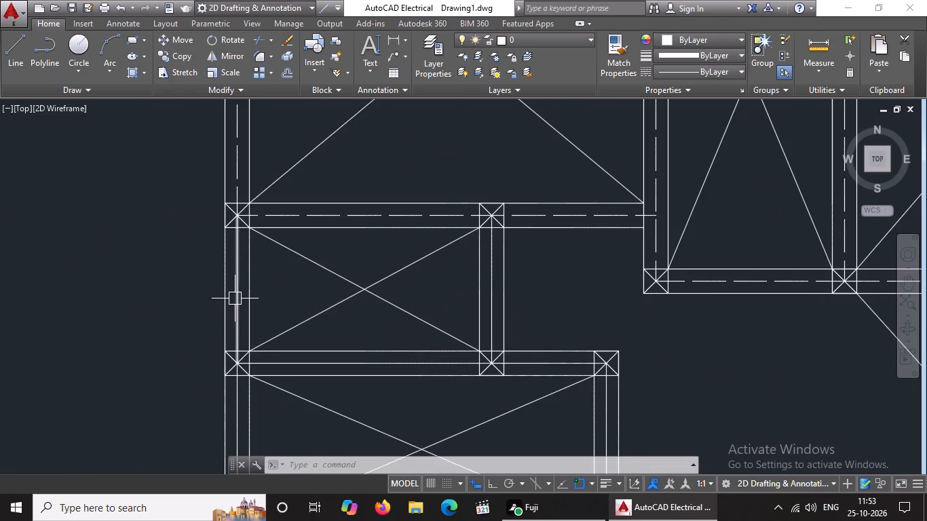
{"action": "left_click", "coordinate": [235, 298]}
{"action": "left_click", "coordinate": [683, 38]}
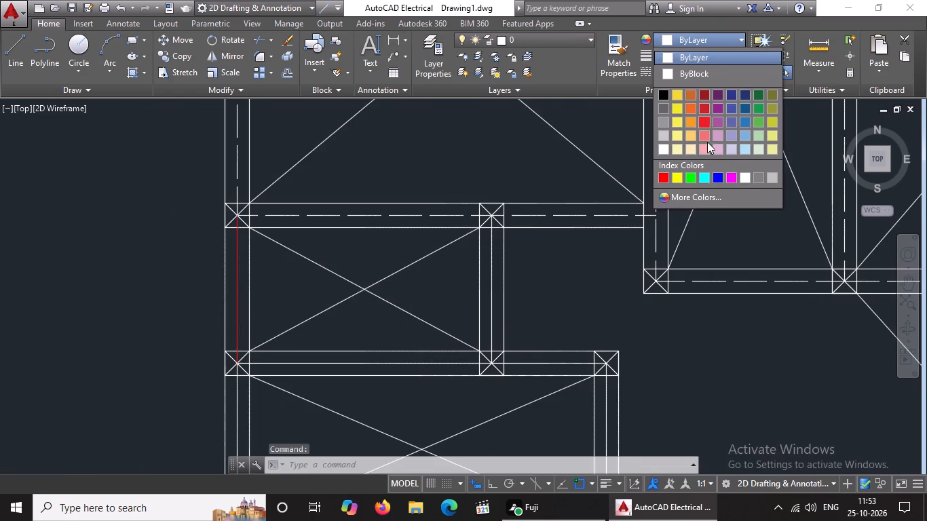
{"action": "left_click_drag", "start_coordinate": [741, 37], "coordinate": [746, 44]}
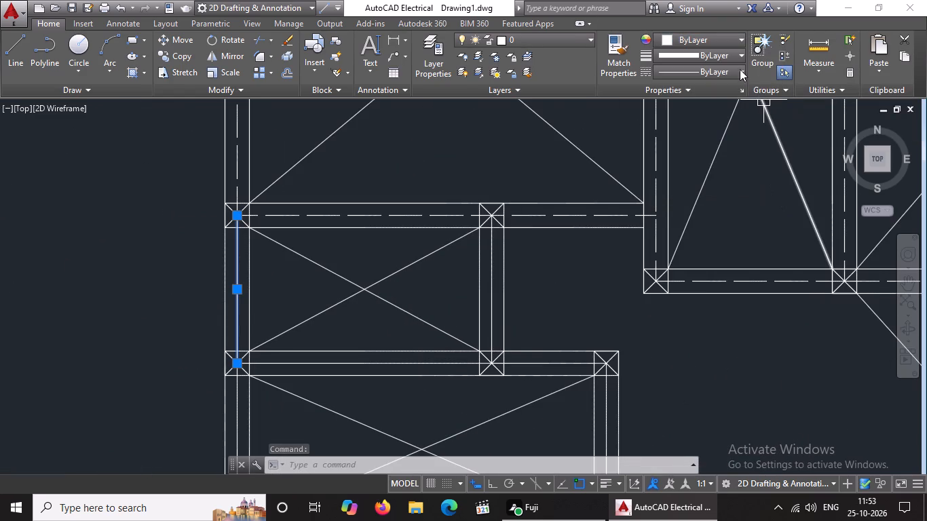
{"action": "left_click", "coordinate": [740, 69]}
{"action": "left_click", "coordinate": [692, 117]}
{"action": "key", "text": "Escape"}
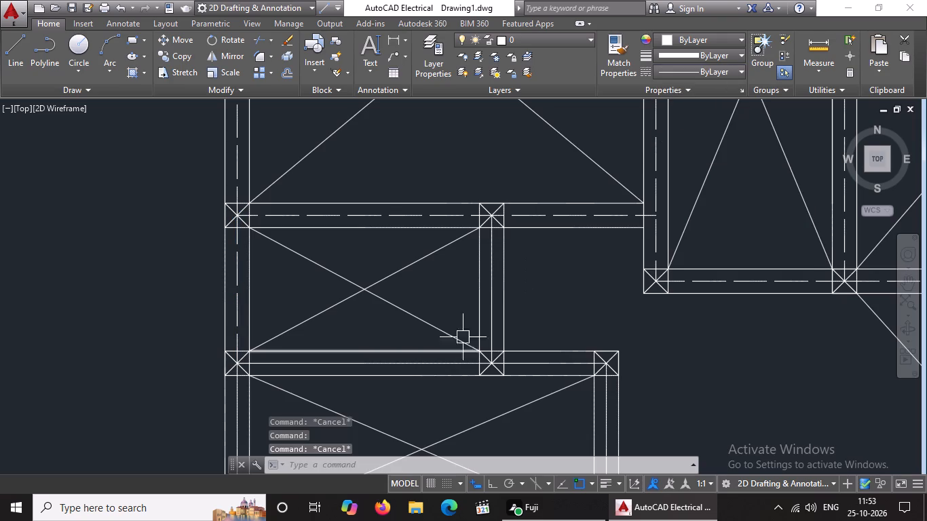
{"action": "left_click", "coordinate": [493, 305]}
{"action": "left_click", "coordinate": [694, 73]}
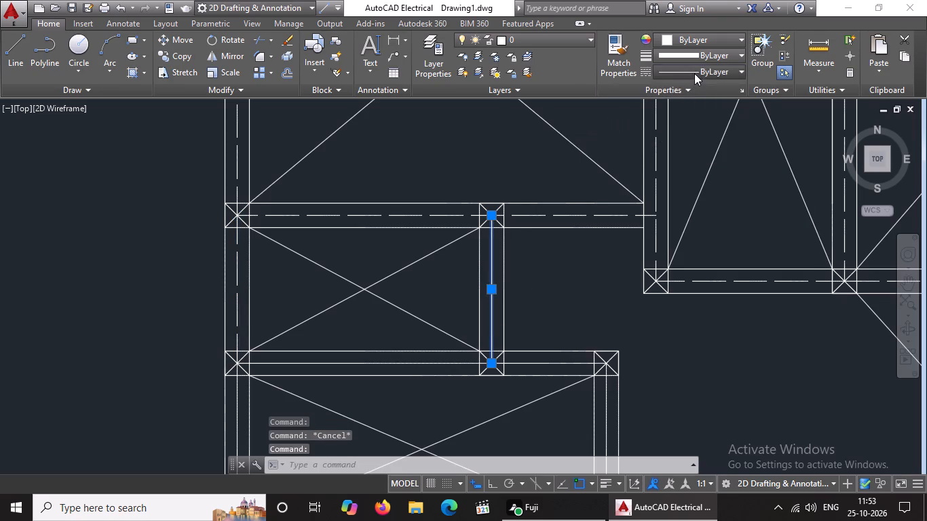
{"action": "left_click", "coordinate": [706, 123]}
{"action": "key", "text": "Escape"}
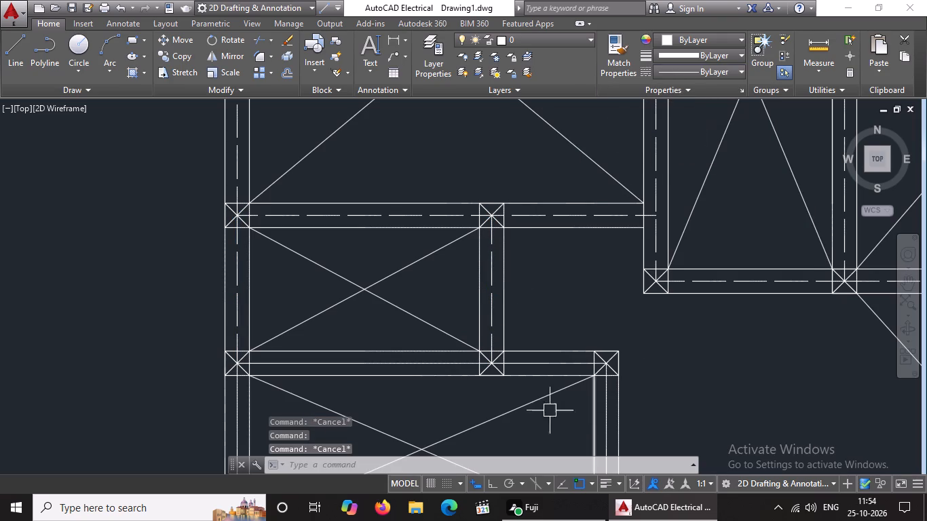
Change both centreline segments of the horizontal wall below that small room to the ACAD_ISO02W100 linetype.
{"action": "left_click", "coordinate": [382, 364]}
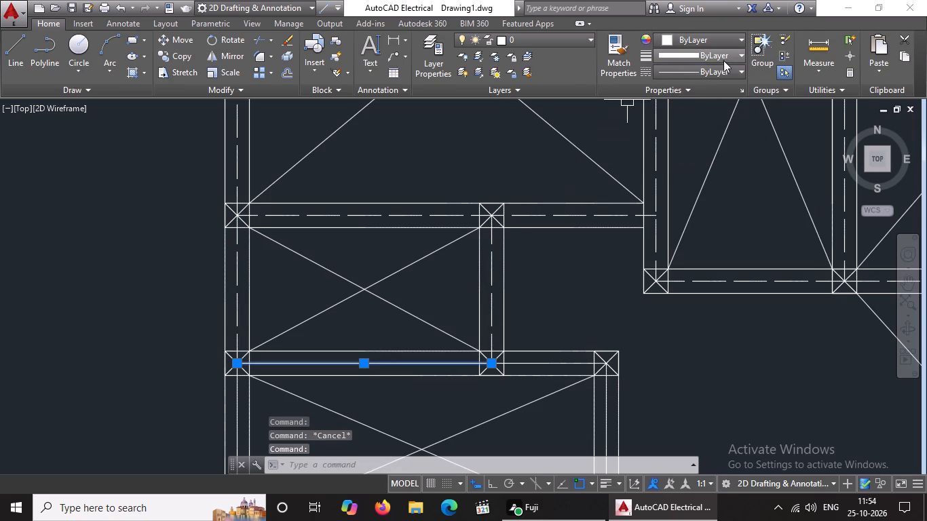
{"action": "left_click", "coordinate": [724, 69]}
{"action": "left_click", "coordinate": [700, 123]}
{"action": "key", "text": "Escape"}
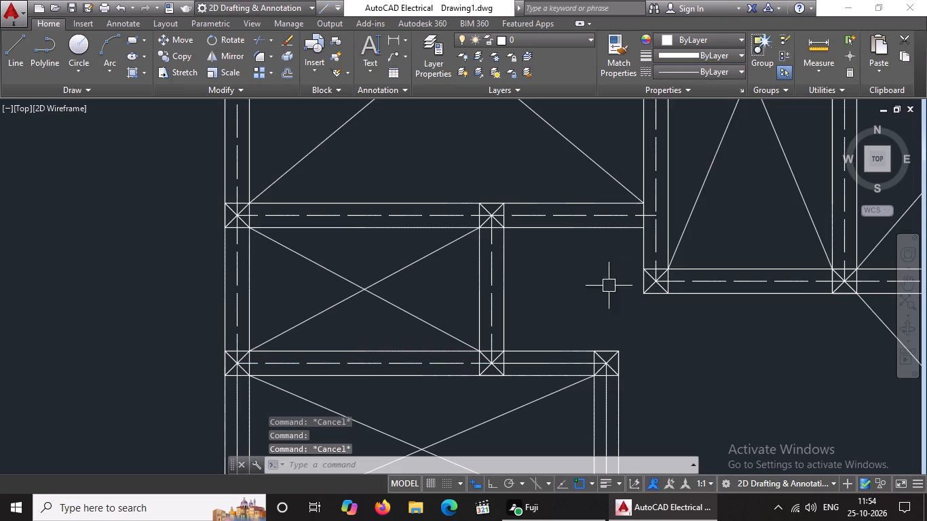
{"action": "left_click_drag", "start_coordinate": [553, 364], "coordinate": [556, 351]}
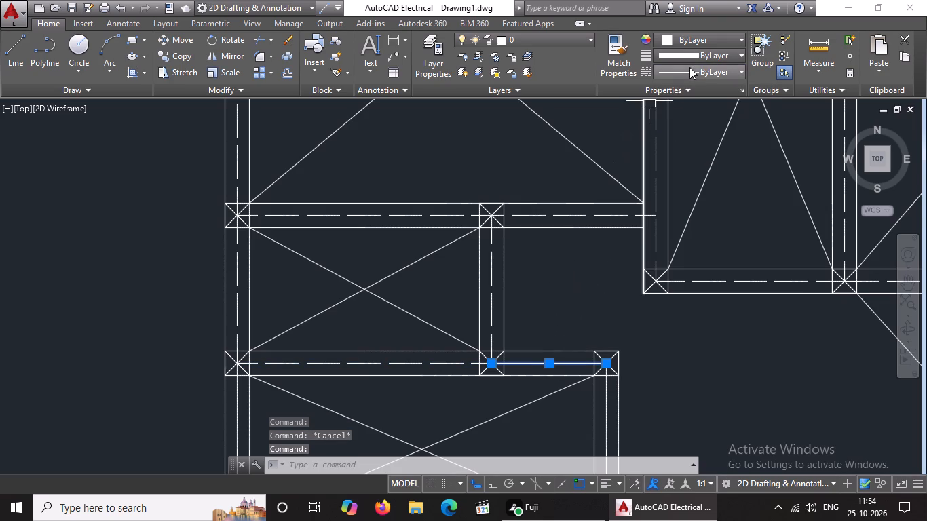
{"action": "left_click", "coordinate": [689, 67]}
{"action": "left_click_drag", "start_coordinate": [689, 118], "coordinate": [689, 126]}
{"action": "scroll", "coordinate": [585, 176], "scroll_direction": "down", "scroll_amount": 5}
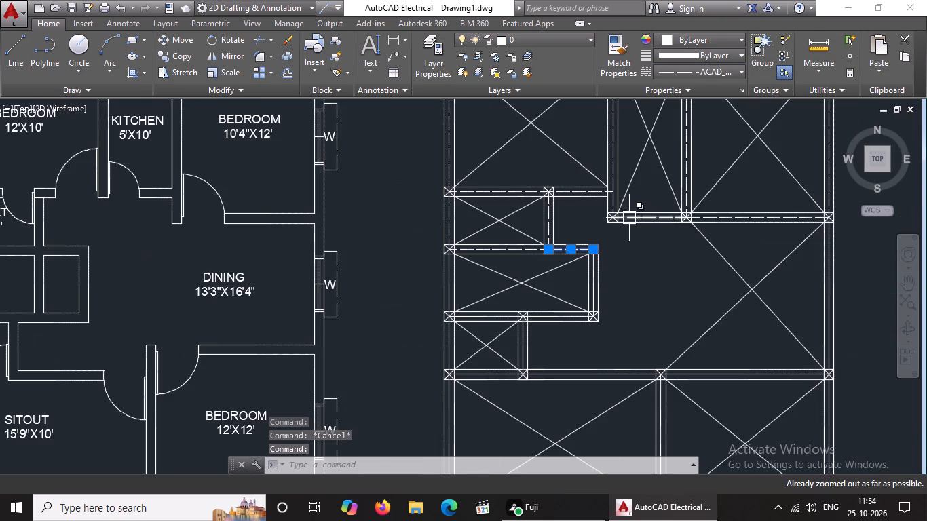
{"action": "key", "text": "Escape"}
Set the ACAD_ISO02W100 linetype on the right and left vertical wall centrelines of the wider room below that wall.
{"action": "left_click", "coordinate": [595, 294]}
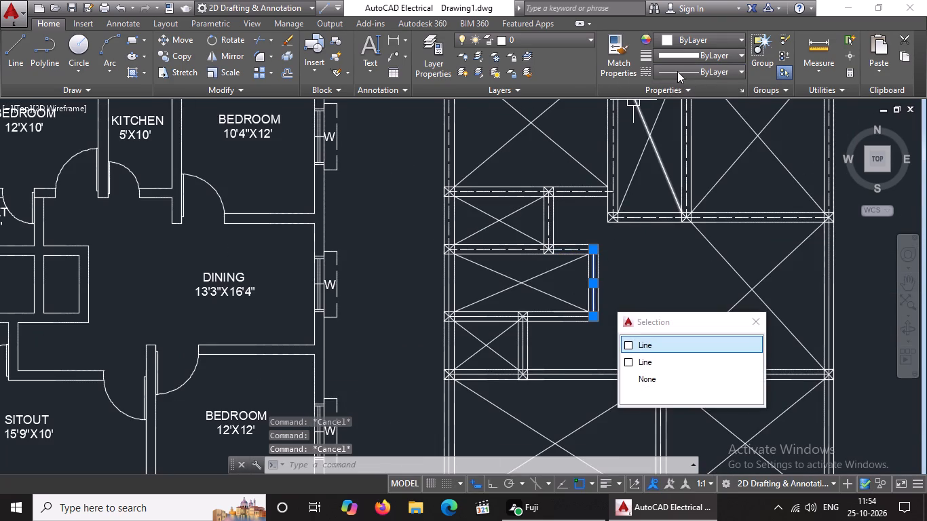
{"action": "left_click_drag", "start_coordinate": [689, 67], "coordinate": [691, 77]}
{"action": "left_click", "coordinate": [696, 119]}
{"action": "key", "text": "Escape"}
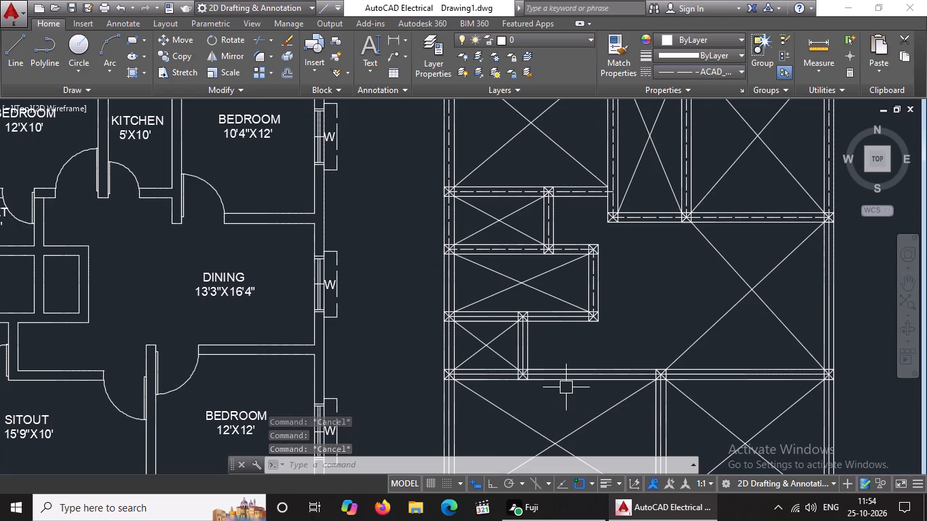
{"action": "scroll", "coordinate": [613, 306], "scroll_direction": "down", "scroll_amount": 3}
{"action": "scroll", "coordinate": [672, 291], "scroll_direction": "down", "scroll_amount": 1}
{"action": "middle_click_drag", "start_coordinate": [672, 396], "coordinate": [670, 425]}
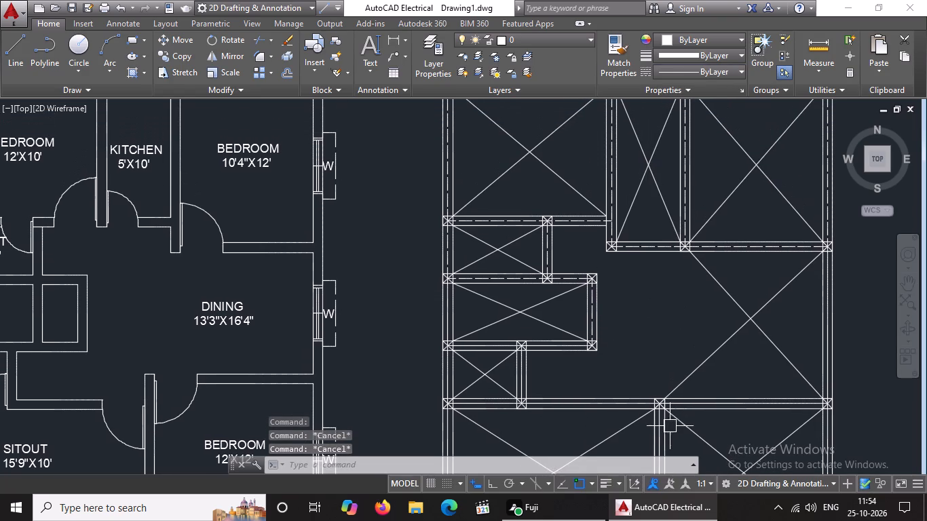
{"action": "middle_click_drag", "start_coordinate": [644, 351], "coordinate": [636, 417]}
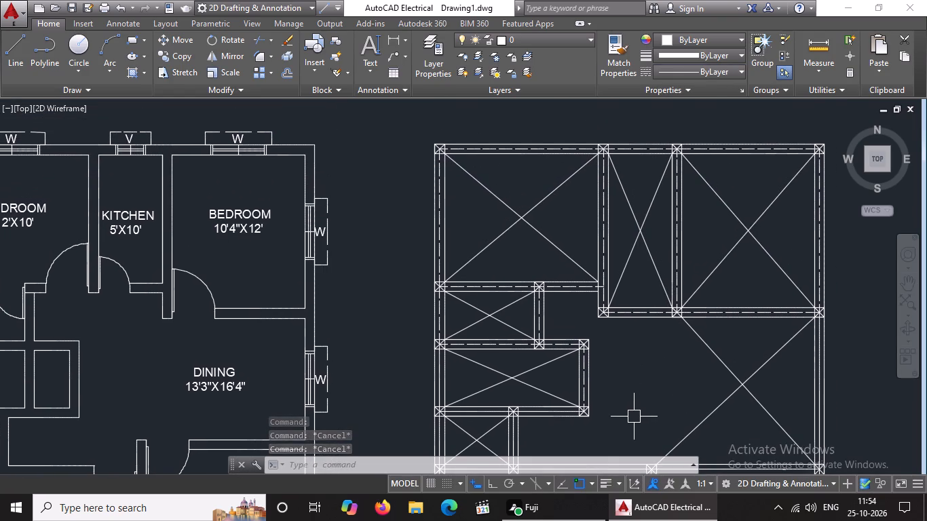
{"action": "scroll", "coordinate": [632, 414], "scroll_direction": "up", "scroll_amount": 1}
{"action": "middle_click_drag", "start_coordinate": [632, 414], "coordinate": [609, 317]}
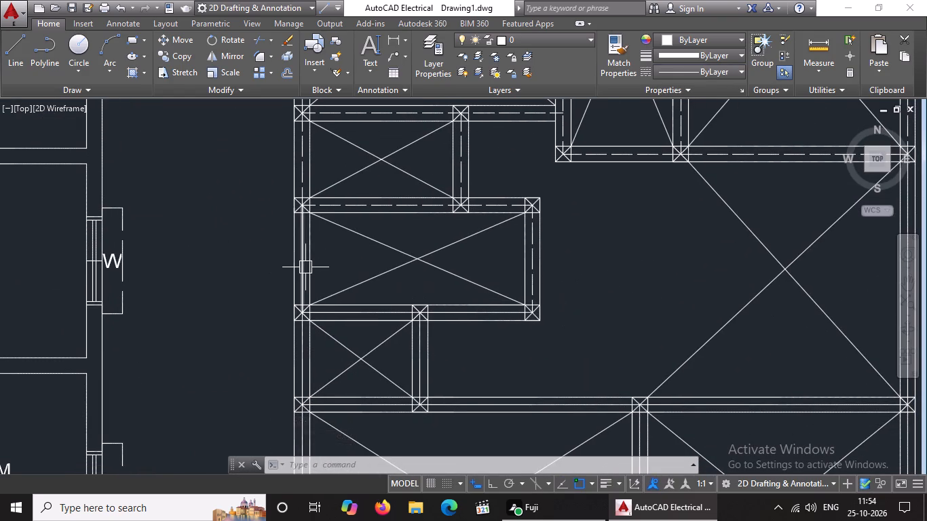
{"action": "scroll", "coordinate": [305, 267], "scroll_direction": "up", "scroll_amount": 1}
{"action": "left_click", "coordinate": [297, 266]}
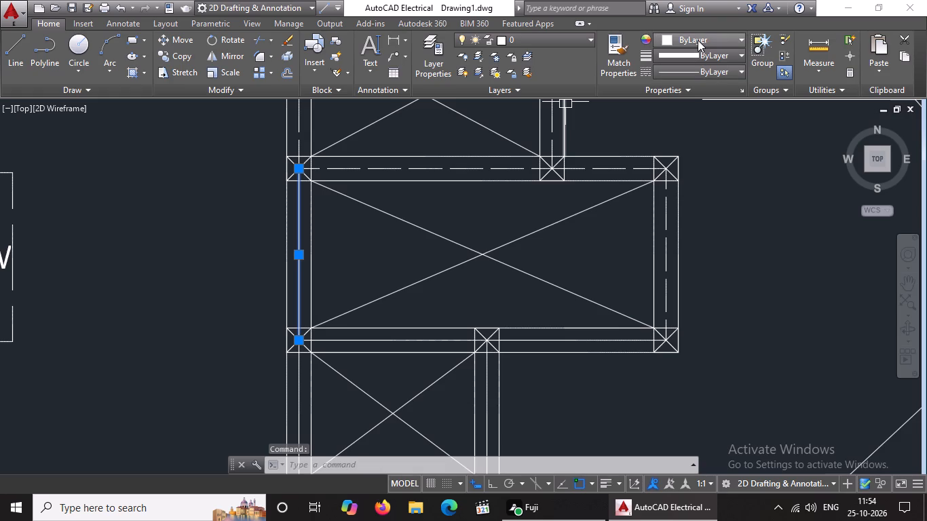
{"action": "left_click", "coordinate": [707, 69]}
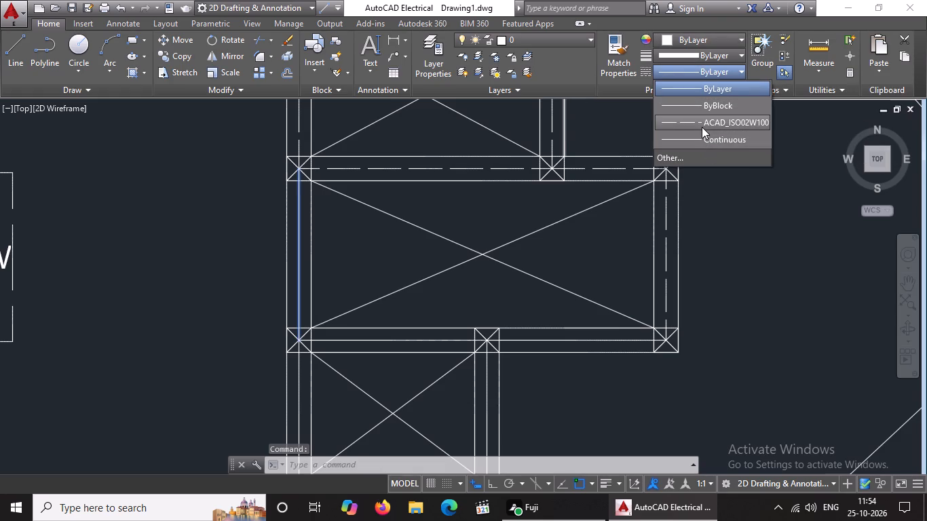
{"action": "left_click", "coordinate": [702, 127]}
{"action": "middle_click_drag", "start_coordinate": [552, 217], "coordinate": [593, 123]}
{"action": "scroll", "coordinate": [589, 175], "scroll_direction": "down", "scroll_amount": 3}
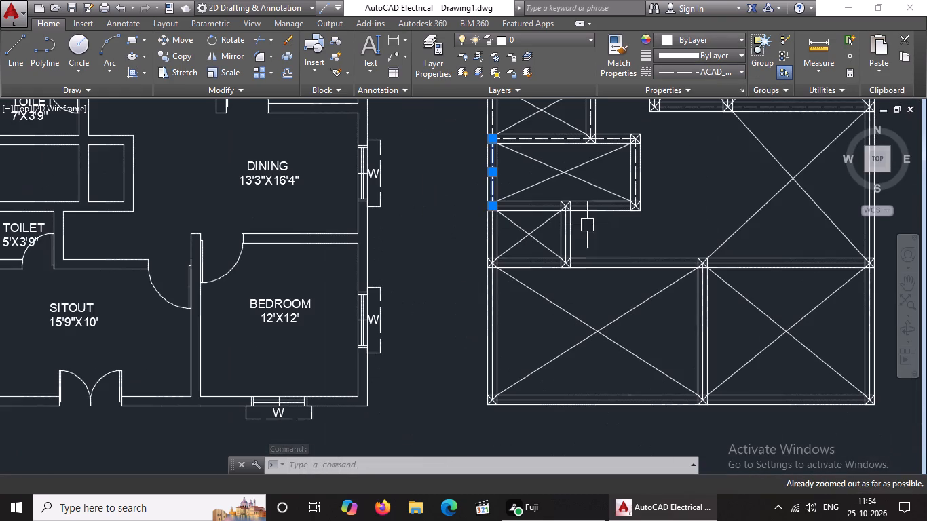
{"action": "key", "text": "Escape"}
Set the ACAD_ISO02W100 linetype on both centreline segments of the horizontal wall below the wider left-hand room.
{"action": "scroll", "coordinate": [566, 210], "scroll_direction": "up", "scroll_amount": 2}
{"action": "left_click", "coordinate": [501, 196]}
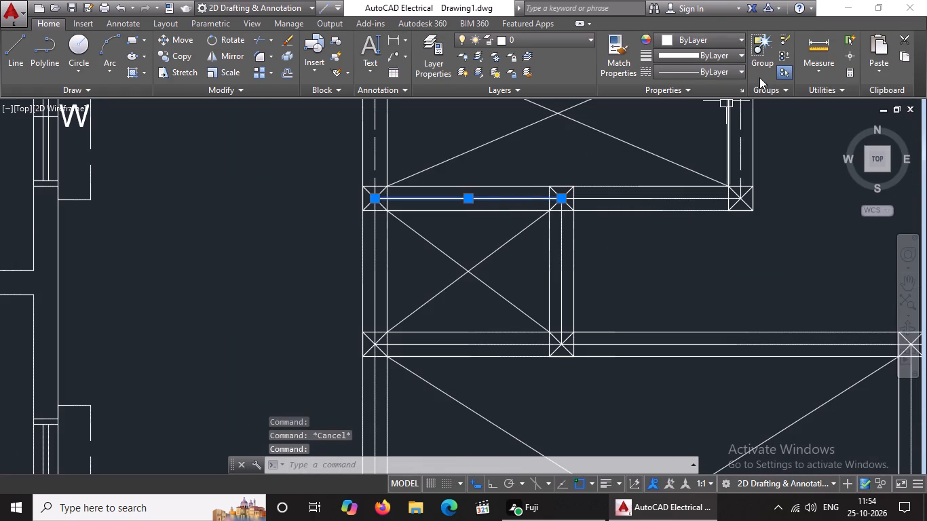
{"action": "left_click", "coordinate": [727, 34]}
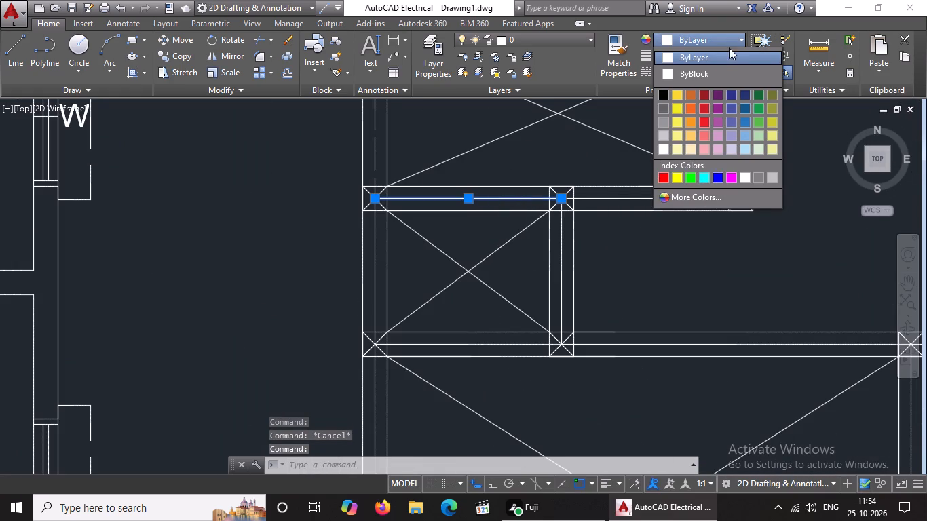
{"action": "left_click", "coordinate": [738, 38]}
{"action": "left_click", "coordinate": [739, 73]}
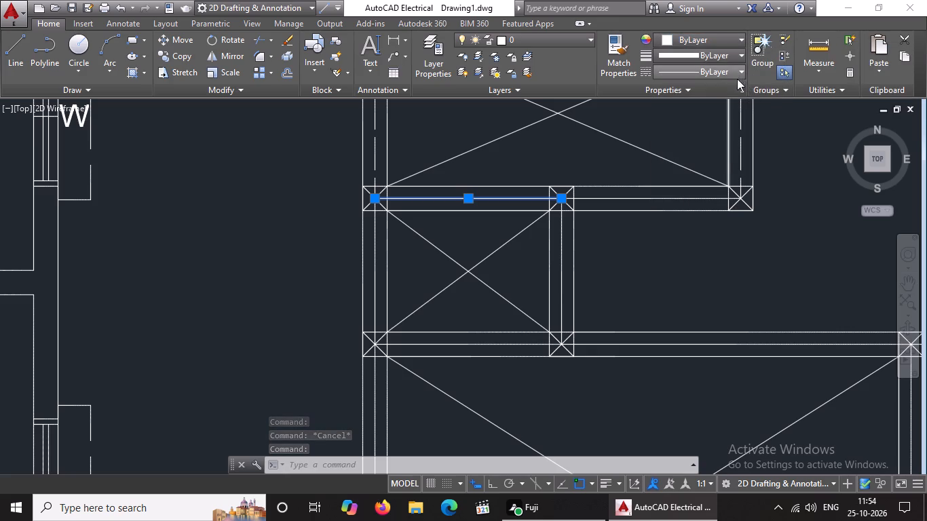
{"action": "left_click", "coordinate": [696, 123]}
{"action": "left_click", "coordinate": [630, 199]}
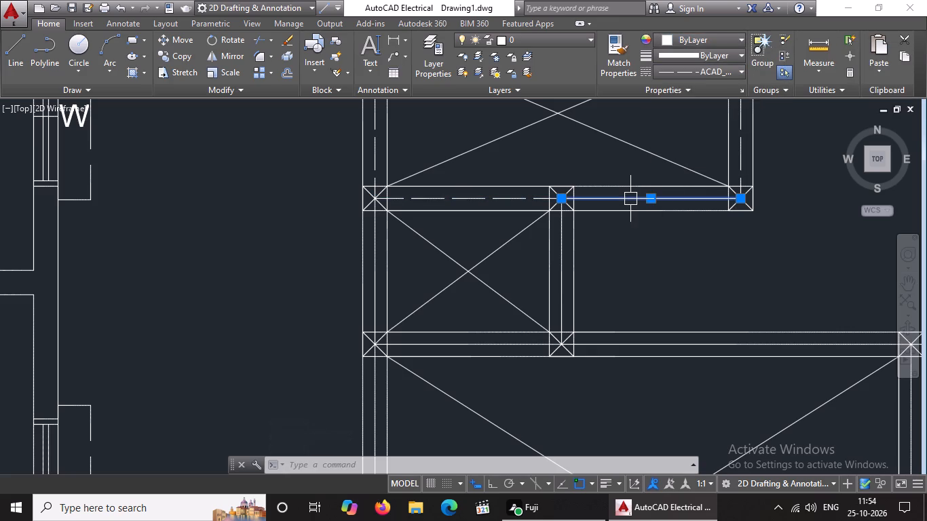
{"action": "left_click", "coordinate": [696, 73]}
{"action": "left_click", "coordinate": [704, 121]}
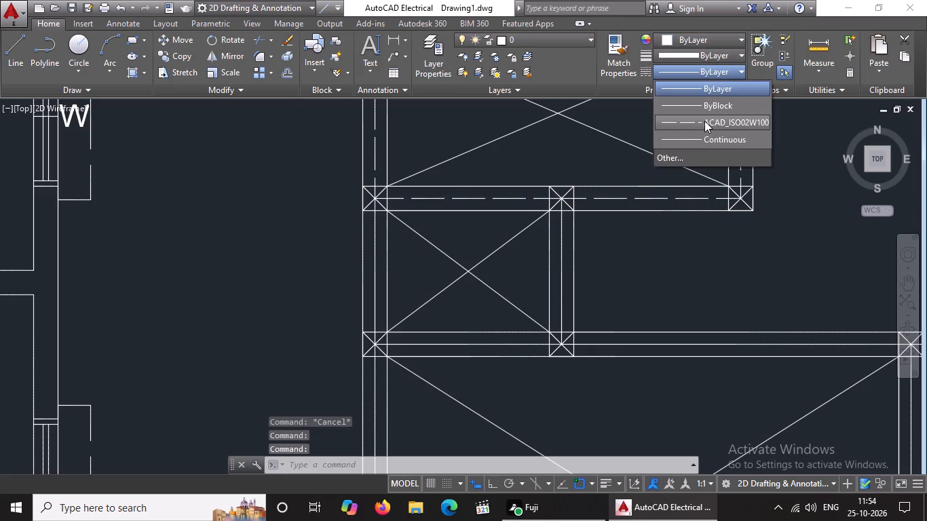
{"action": "scroll", "coordinate": [628, 231], "scroll_direction": "down", "scroll_amount": 3}
{"action": "key", "text": "Escape"}
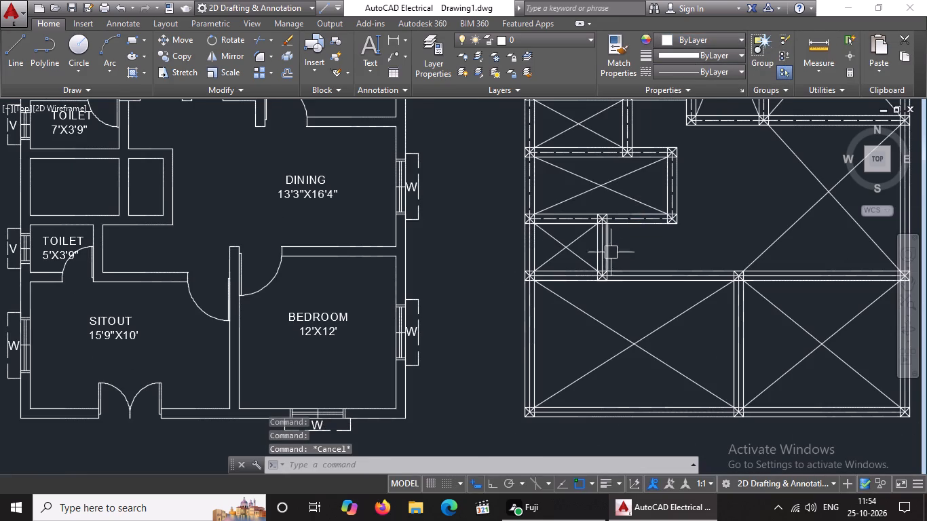
Set the ACAD_ISO02W100 linetype on the left and right vertical wall centrelines of the small room beneath that wall.
{"action": "scroll", "coordinate": [606, 254], "scroll_direction": "up", "scroll_amount": 3}
{"action": "left_click", "coordinate": [292, 215]}
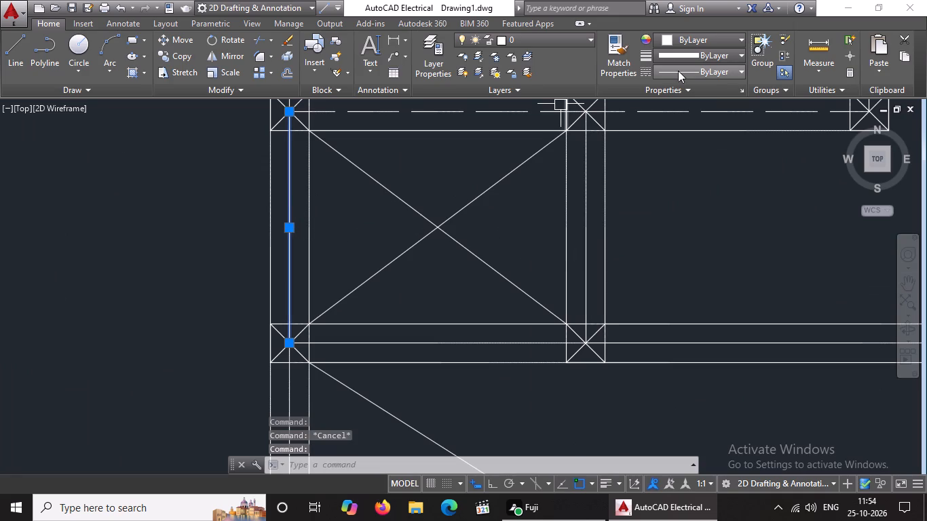
{"action": "left_click", "coordinate": [682, 76]}
{"action": "left_click", "coordinate": [686, 124]}
{"action": "key", "text": "Escape"}
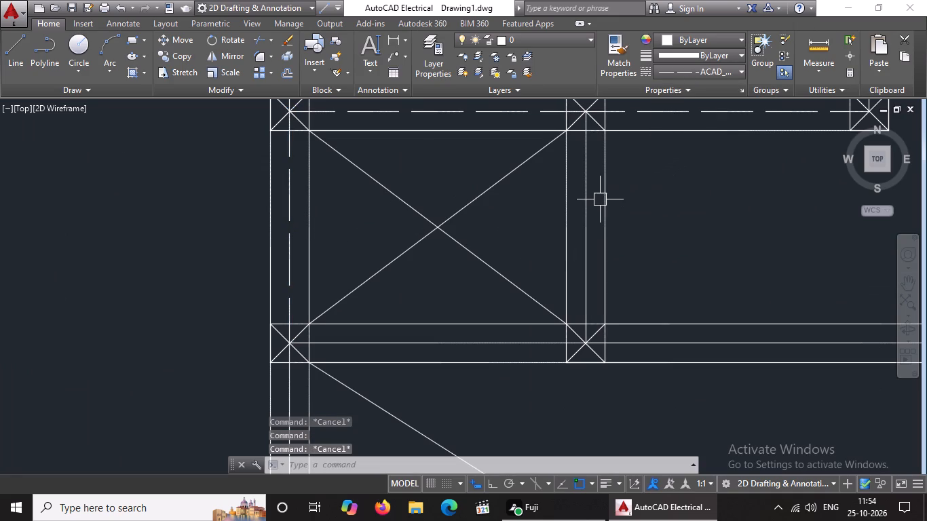
{"action": "left_click", "coordinate": [590, 208]}
{"action": "left_click", "coordinate": [725, 69]}
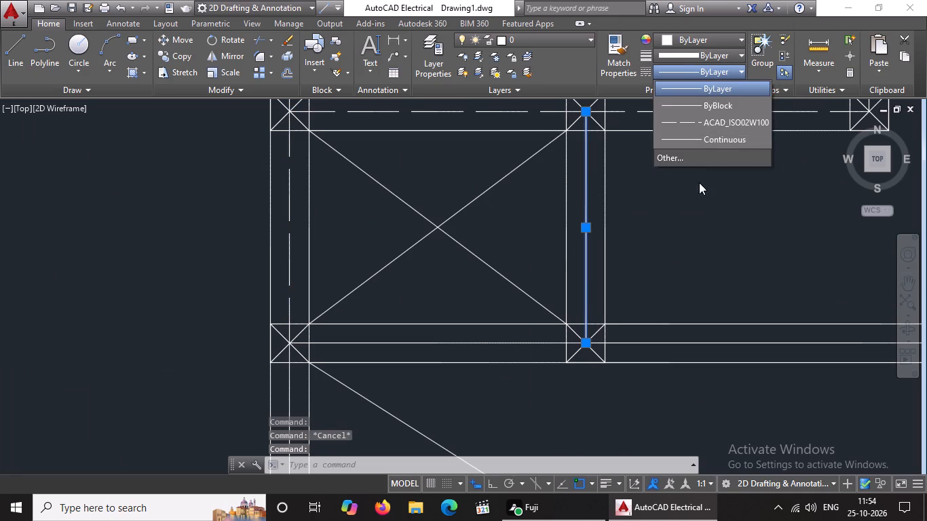
{"action": "left_click", "coordinate": [698, 123]}
{"action": "scroll", "coordinate": [647, 195], "scroll_direction": "down", "scroll_amount": 4}
{"action": "key", "text": "Escape"}
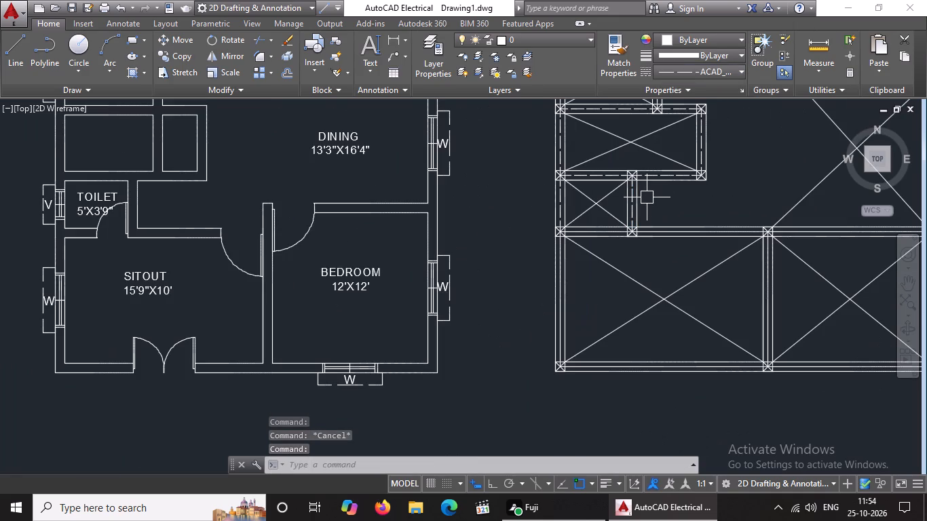
Change the right outer wall's centreline beside the large open room to the ACAD_ISO02W100 linetype.
{"action": "scroll", "coordinate": [648, 197], "scroll_direction": "down", "scroll_amount": 4}
{"action": "middle_click_drag", "start_coordinate": [673, 193], "coordinate": [497, 256]}
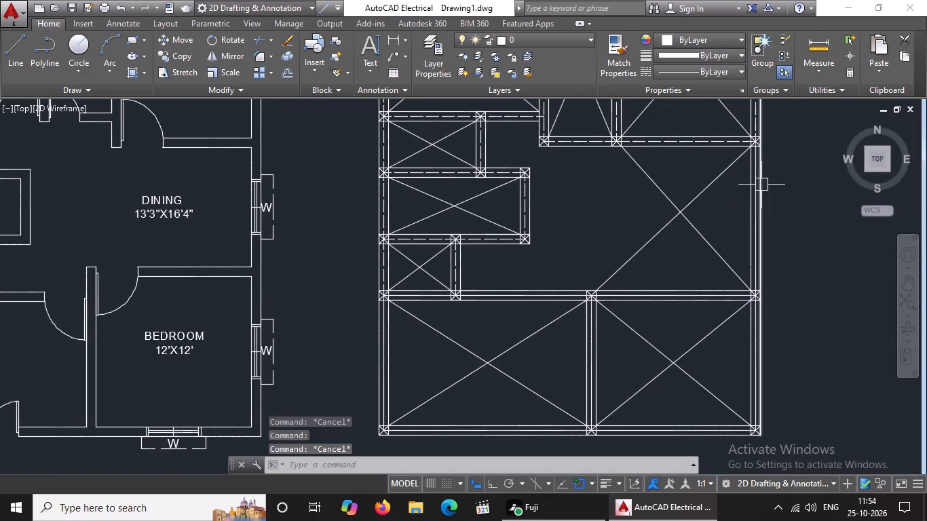
{"action": "scroll", "coordinate": [757, 185], "scroll_direction": "up", "scroll_amount": 2}
{"action": "left_click", "coordinate": [748, 188]}
{"action": "left_click", "coordinate": [727, 73]}
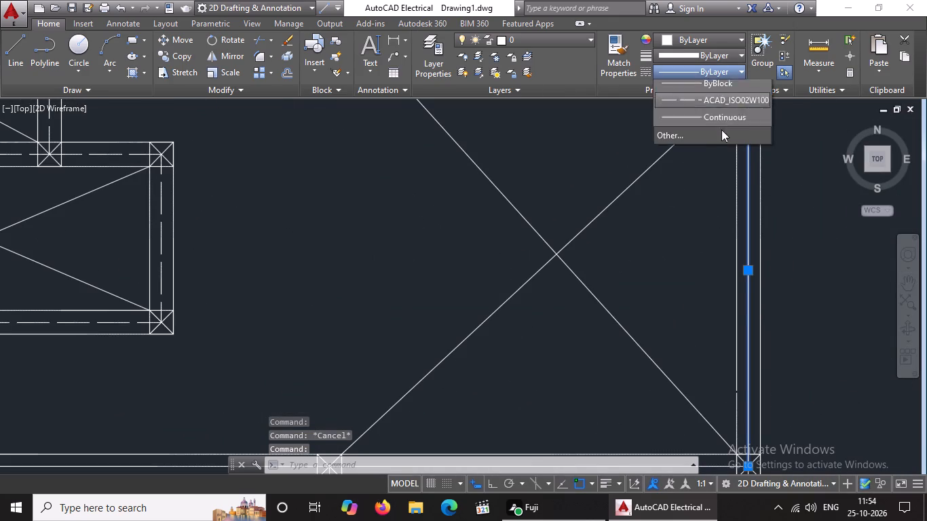
{"action": "left_click", "coordinate": [705, 123]}
{"action": "key", "text": "Escape"}
Set the ACAD_ISO02W100 linetype on the two horizontal centreline segments above the bottom-left room.
{"action": "scroll", "coordinate": [647, 193], "scroll_direction": "down", "scroll_amount": 4}
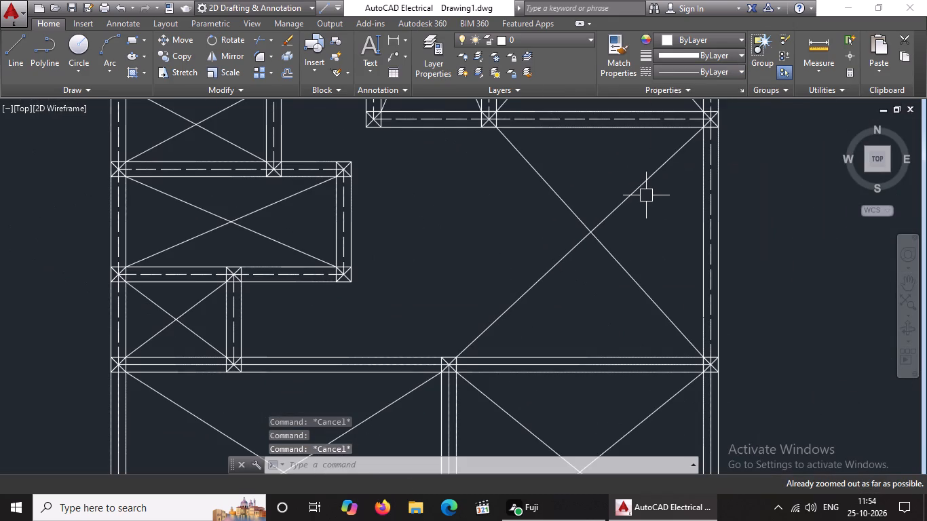
{"action": "scroll", "coordinate": [129, 379], "scroll_direction": "up", "scroll_amount": 2}
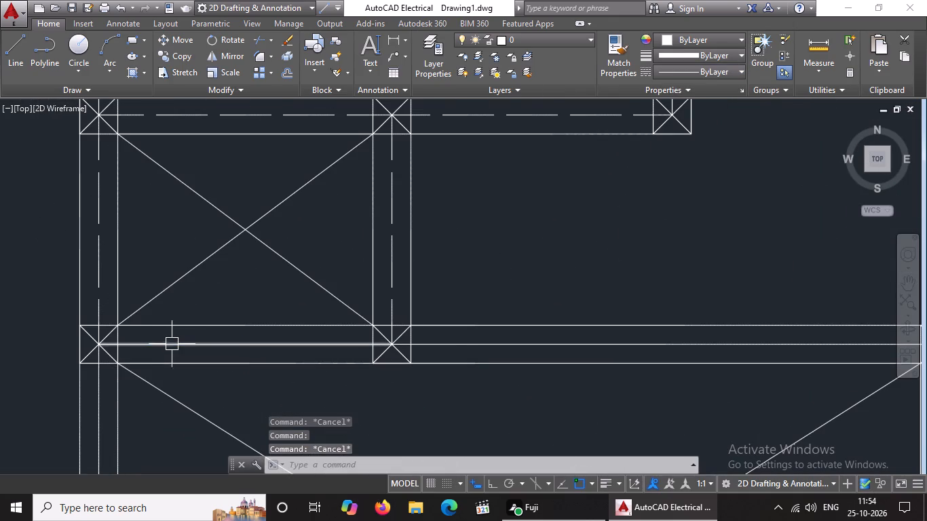
{"action": "left_click", "coordinate": [172, 344]}
{"action": "left_click", "coordinate": [684, 67]}
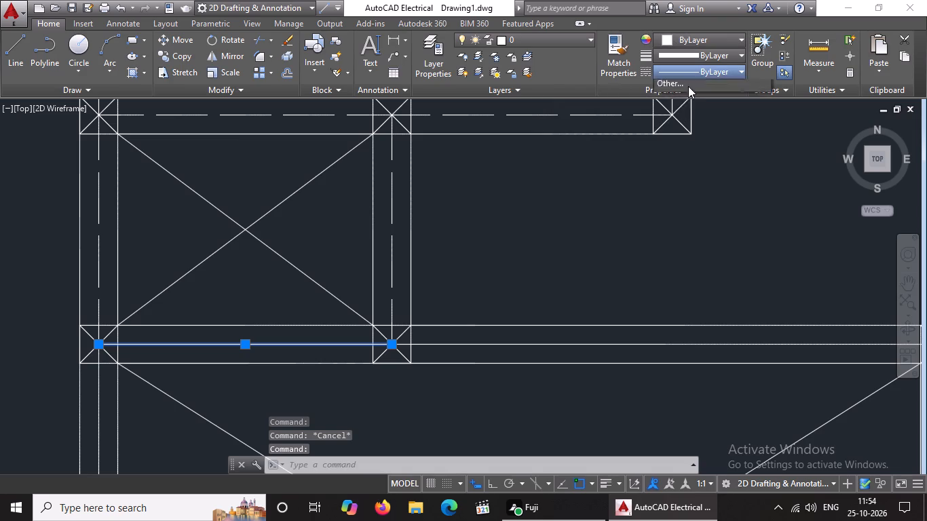
{"action": "left_click", "coordinate": [679, 117]}
{"action": "key", "text": "Escape"}
{"action": "left_click", "coordinate": [493, 343]}
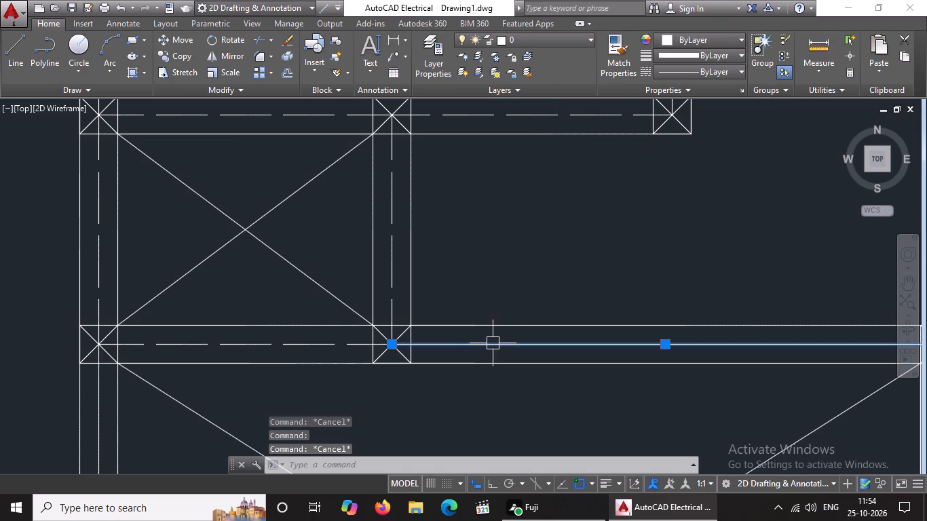
{"action": "left_click", "coordinate": [695, 73]}
{"action": "left_click", "coordinate": [699, 119]}
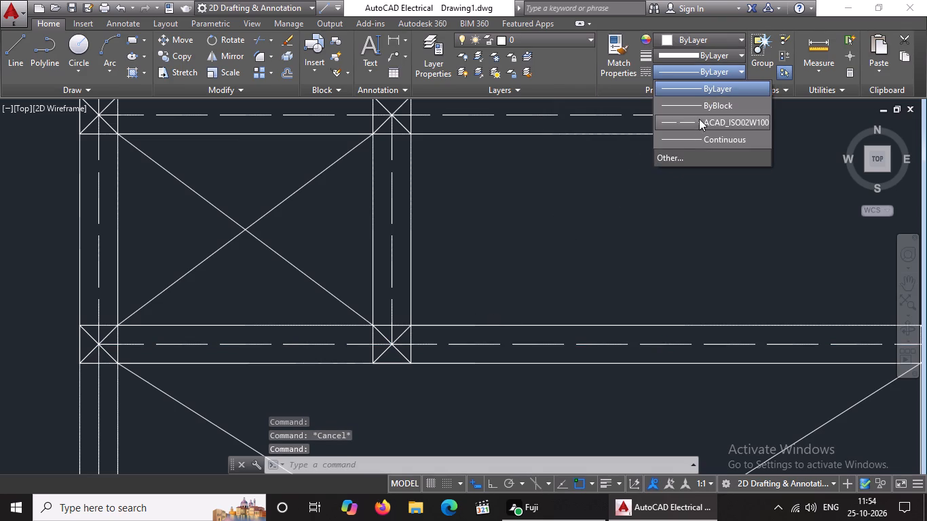
{"action": "key", "text": "Escape"}
Set the ACAD_ISO02W100 linetype on the horizontal wall centreline above the bottom-right room.
{"action": "scroll", "coordinate": [571, 189], "scroll_direction": "down", "scroll_amount": 4}
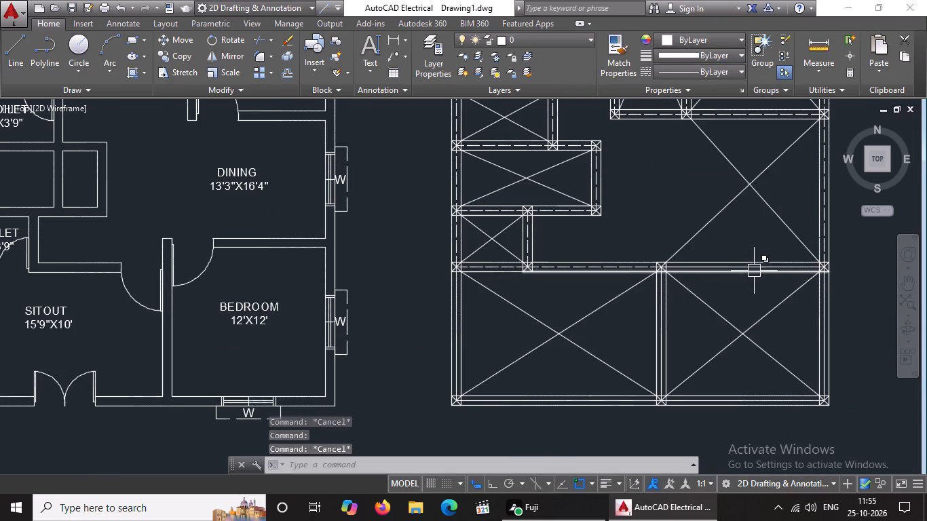
{"action": "scroll", "coordinate": [754, 269], "scroll_direction": "up", "scroll_amount": 3}
{"action": "left_click", "coordinate": [704, 259]}
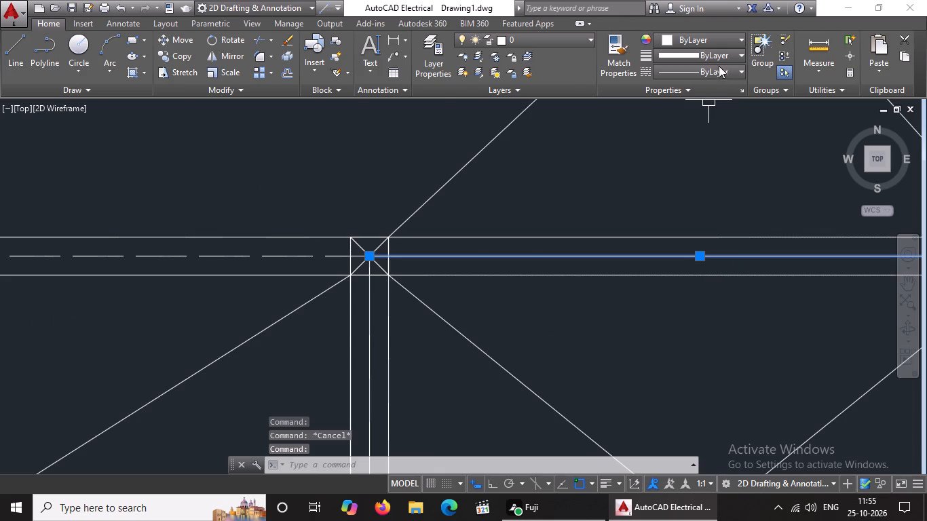
{"action": "left_click", "coordinate": [721, 71]}
{"action": "left_click", "coordinate": [700, 121]}
{"action": "scroll", "coordinate": [662, 210], "scroll_direction": "down", "scroll_amount": 6}
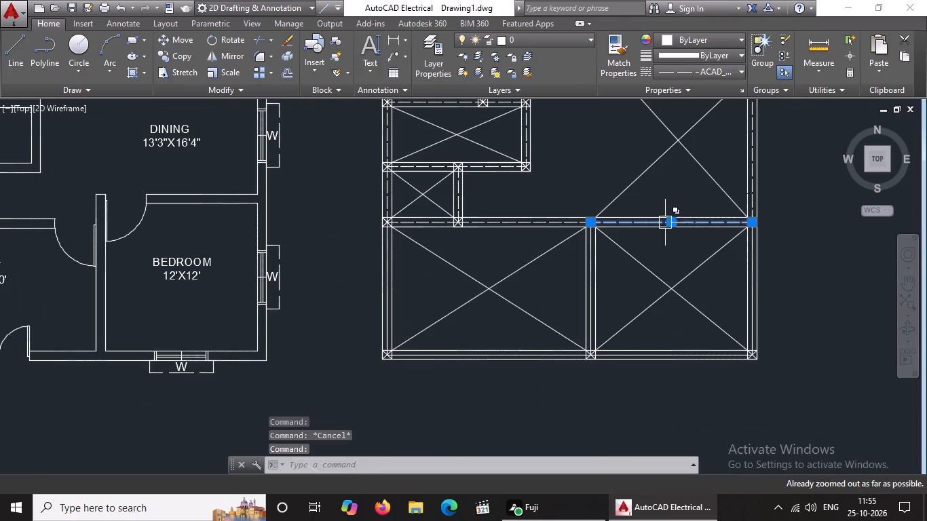
{"action": "key", "text": "Escape"}
Change the right and left vertical wall centrelines of the bottom-right room to the ACAD_ISO02W100 linetype.
{"action": "scroll", "coordinate": [759, 304], "scroll_direction": "up", "scroll_amount": 3}
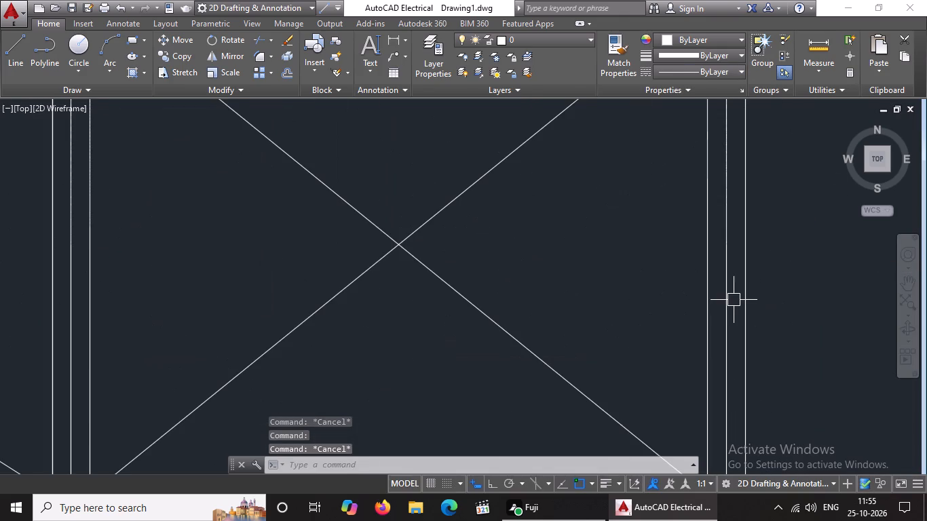
{"action": "left_click", "coordinate": [732, 300]}
{"action": "left_click", "coordinate": [712, 73]}
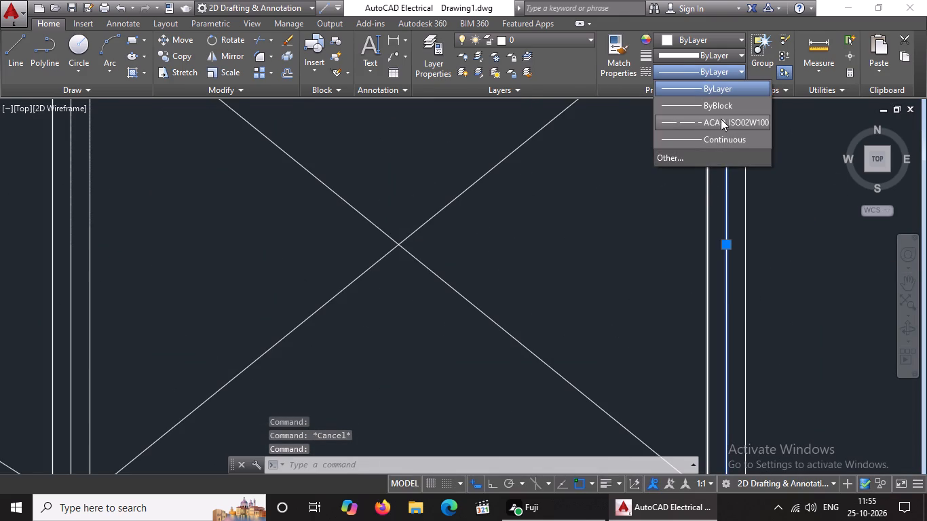
{"action": "left_click", "coordinate": [719, 117]}
{"action": "scroll", "coordinate": [685, 221], "scroll_direction": "down", "scroll_amount": 6}
{"action": "key", "text": "Escape"}
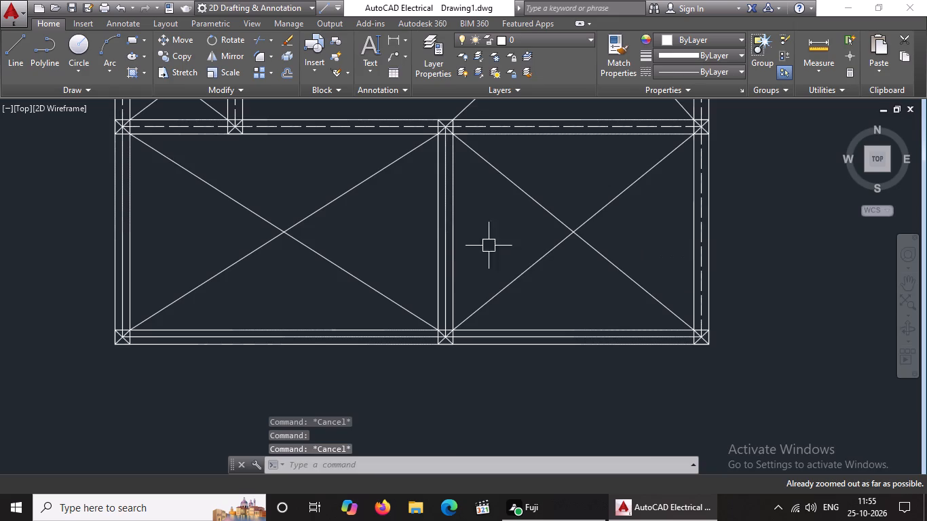
{"action": "scroll", "coordinate": [450, 235], "scroll_direction": "up", "scroll_amount": 3}
{"action": "left_click", "coordinate": [416, 242]}
{"action": "left_click", "coordinate": [689, 71]}
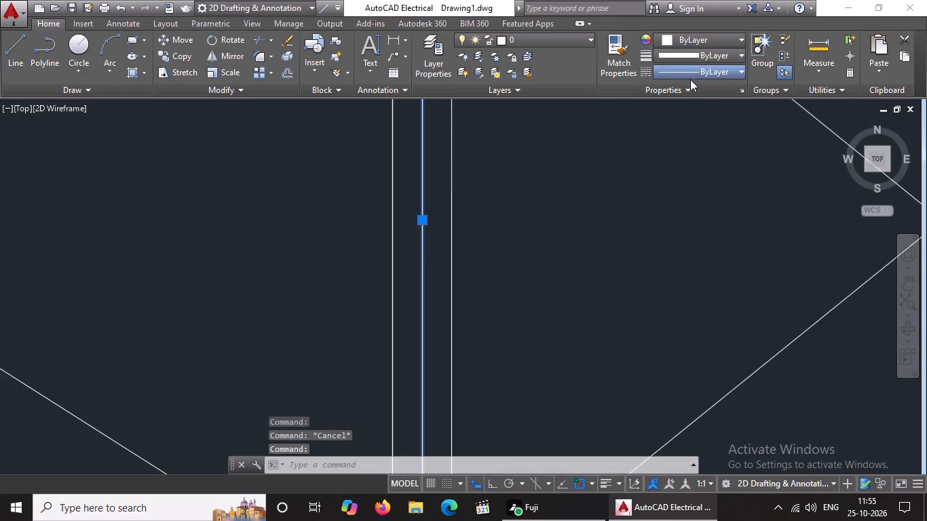
{"action": "left_click", "coordinate": [702, 119]}
{"action": "scroll", "coordinate": [615, 157], "scroll_direction": "down", "scroll_amount": 5}
{"action": "key", "text": "Escape"}
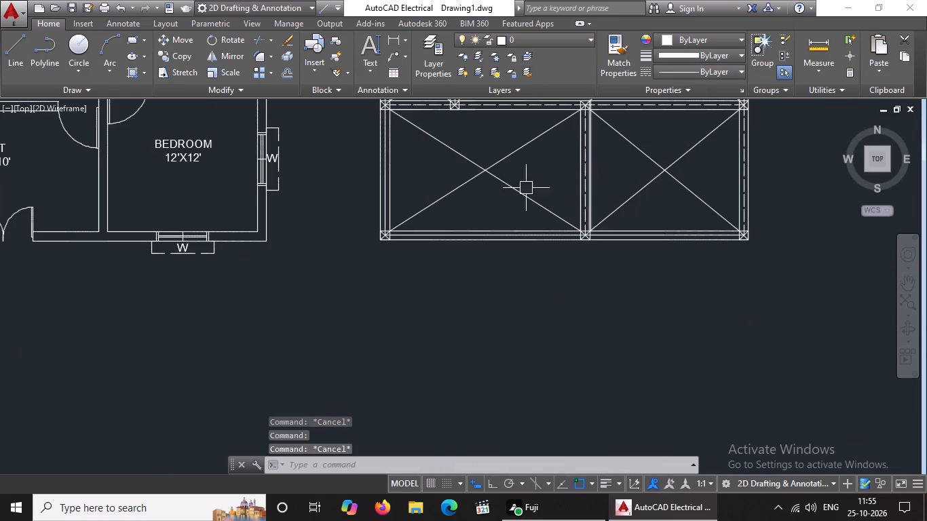
Set the ACAD_ISO02W100 linetype on the left outer wall's vertical centreline beside the bottom-left room.
{"action": "scroll", "coordinate": [387, 163], "scroll_direction": "up", "scroll_amount": 3}
{"action": "left_click", "coordinate": [366, 182]}
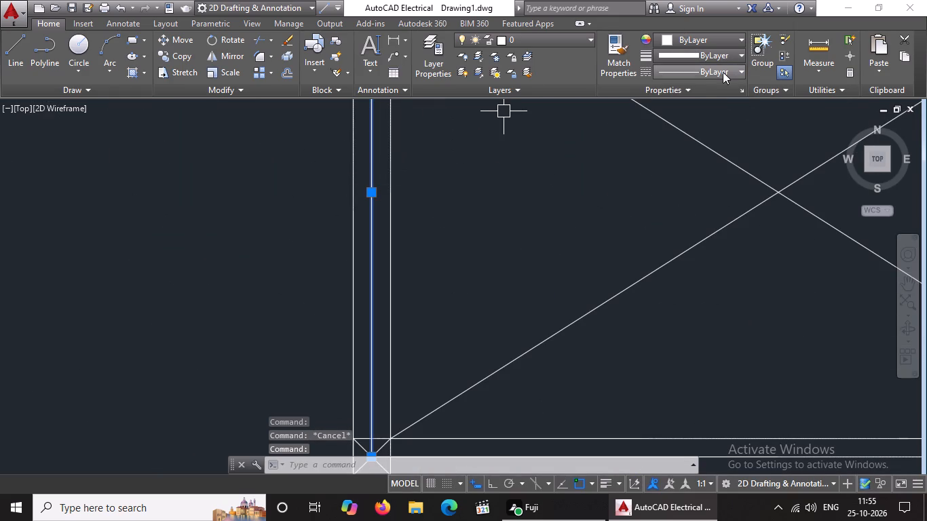
{"action": "left_click", "coordinate": [723, 72]}
{"action": "left_click", "coordinate": [711, 119]}
{"action": "scroll", "coordinate": [688, 138], "scroll_direction": "down", "scroll_amount": 4}
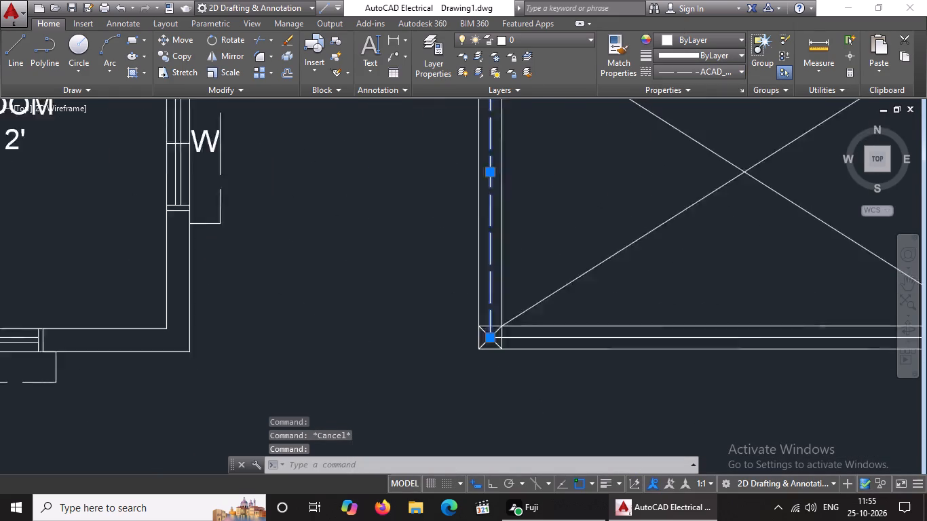
{"action": "scroll", "coordinate": [687, 147], "scroll_direction": "down", "scroll_amount": 1}
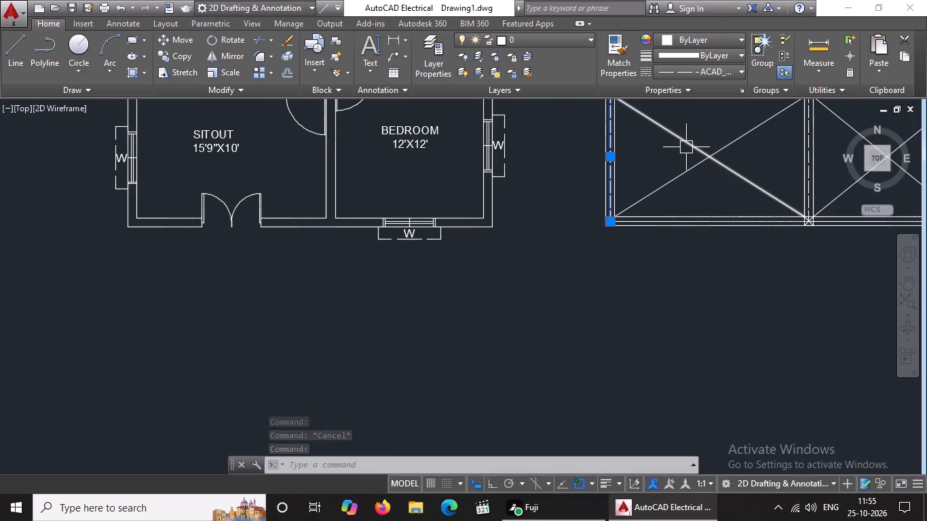
{"action": "key", "text": "Escape"}
Set the ACAD_ISO02W100 linetype on both centreline segments of the bottom outer wall beneath the two bottom rooms.
{"action": "scroll", "coordinate": [661, 180], "scroll_direction": "down", "scroll_amount": 2}
{"action": "middle_click_drag", "start_coordinate": [713, 193], "coordinate": [579, 255]}
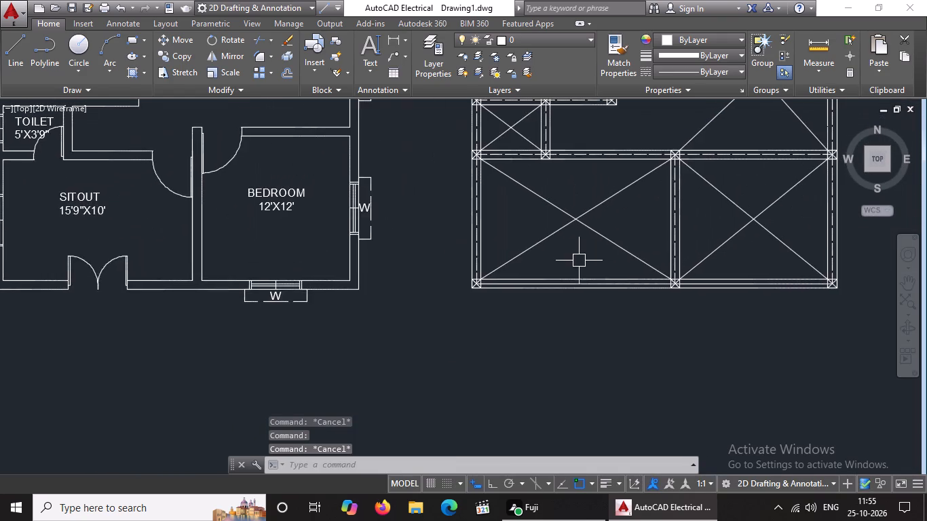
{"action": "scroll", "coordinate": [580, 260], "scroll_direction": "up", "scroll_amount": 2}
{"action": "left_click", "coordinate": [552, 317]}
{"action": "left_click", "coordinate": [703, 71]}
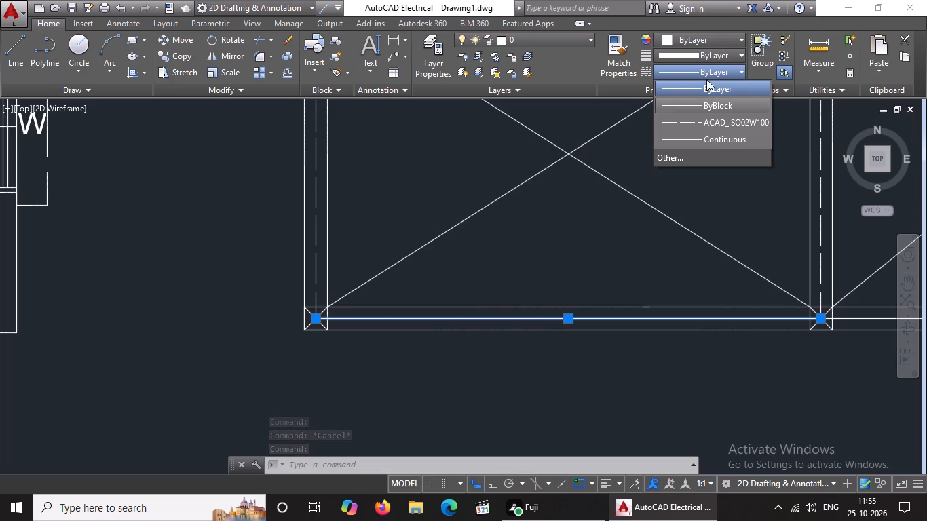
{"action": "left_click", "coordinate": [705, 122]}
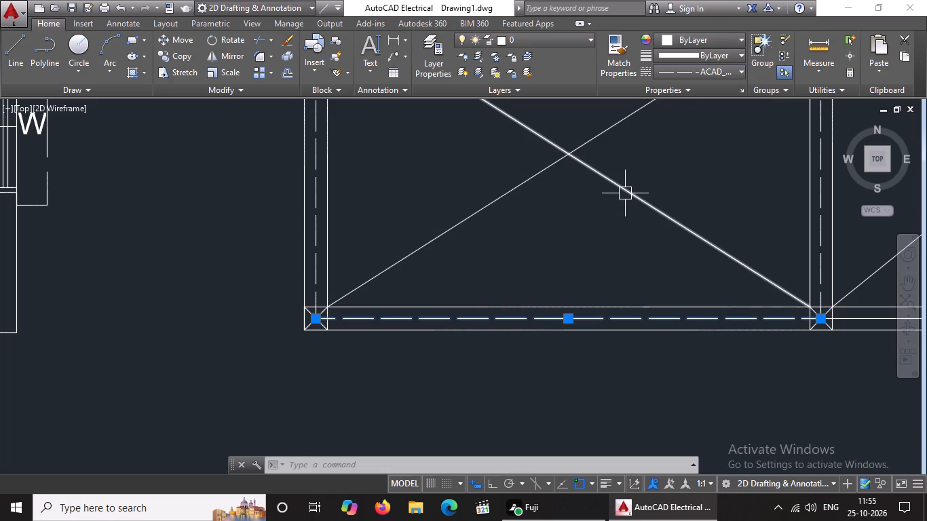
{"action": "key", "text": "Escape"}
{"action": "scroll", "coordinate": [621, 202], "scroll_direction": "down", "scroll_amount": 4}
{"action": "scroll", "coordinate": [808, 206], "scroll_direction": "up", "scroll_amount": 3}
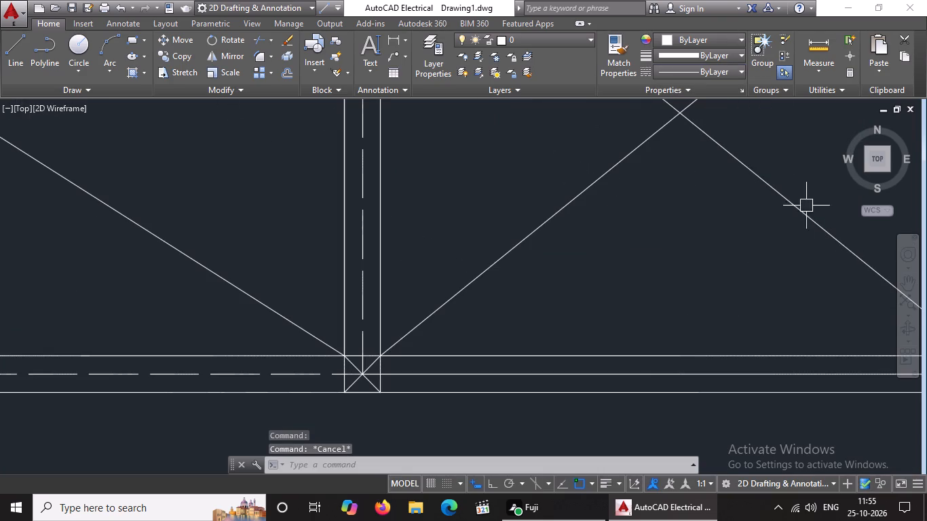
{"action": "left_click", "coordinate": [640, 378]}
{"action": "left_click", "coordinate": [715, 70]}
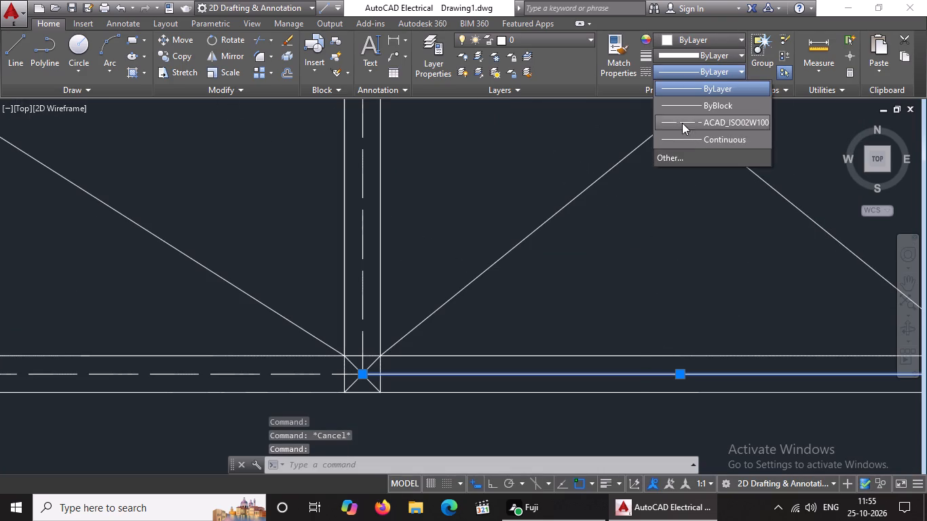
{"action": "left_click", "coordinate": [692, 126]}
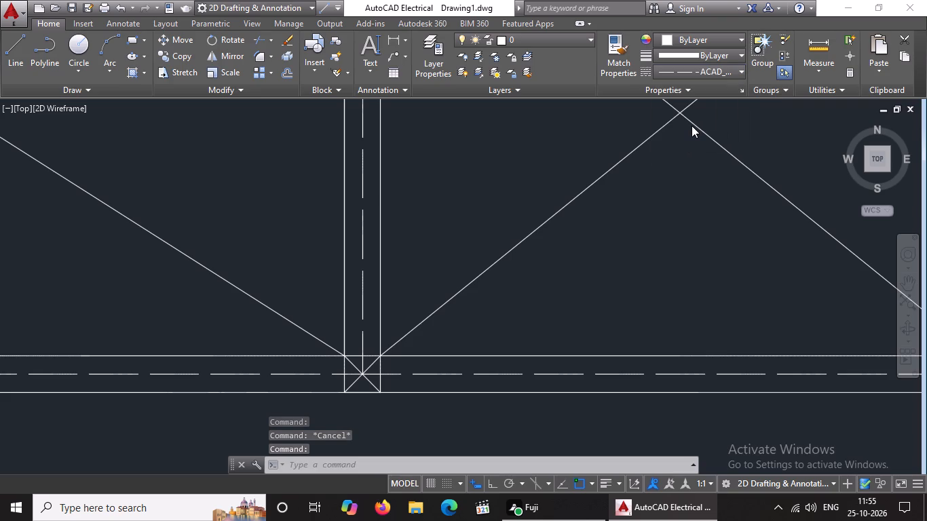
{"action": "key", "text": "Escape"}
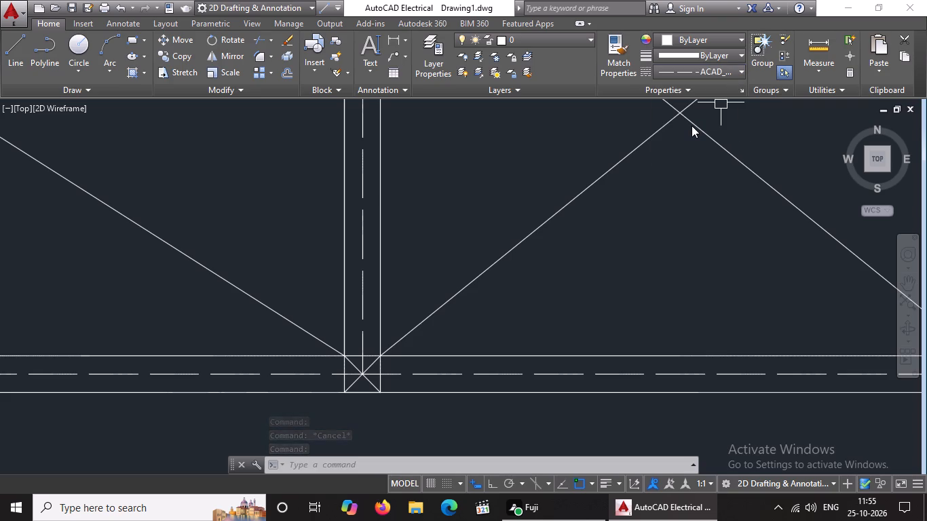
Offset the top and left edges of the top-left corner column outward twice each, at a 5" spacing.
{"action": "scroll", "coordinate": [660, 157], "scroll_direction": "down", "scroll_amount": 4}
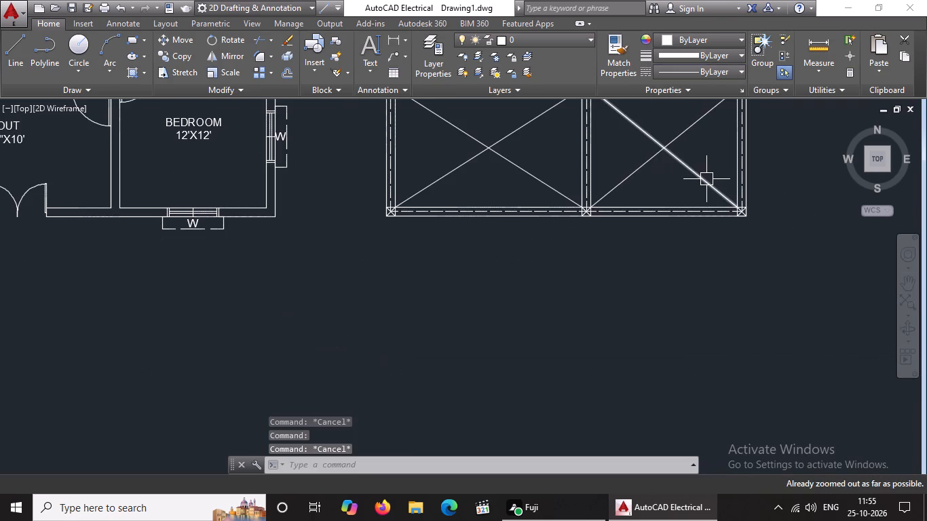
{"action": "middle_click_drag", "start_coordinate": [707, 180], "coordinate": [659, 383]}
{"action": "middle_click_drag", "start_coordinate": [554, 191], "coordinate": [554, 372]}
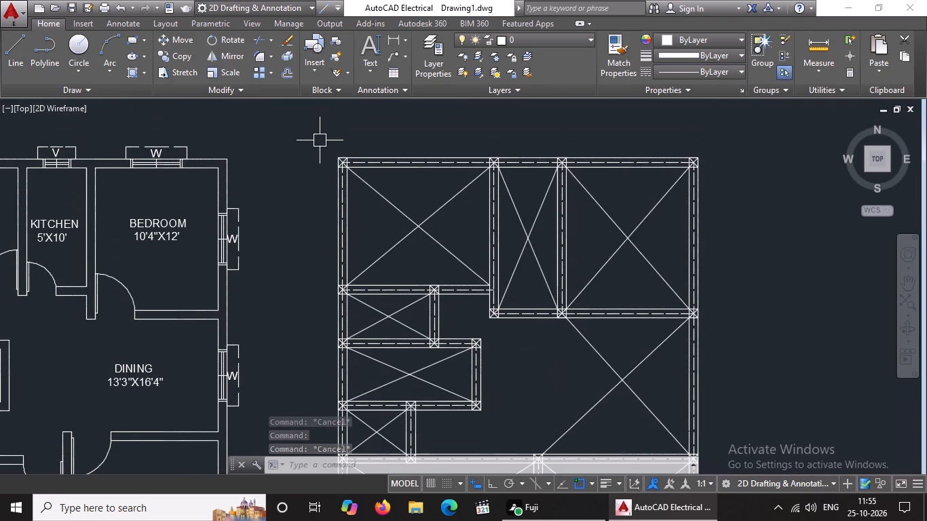
{"action": "scroll", "coordinate": [345, 160], "scroll_direction": "up", "scroll_amount": 5}
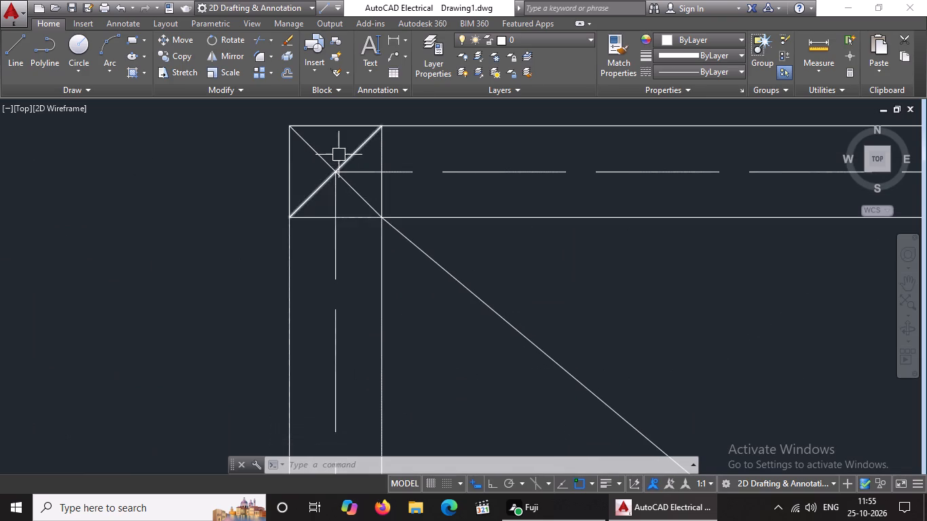
{"action": "scroll", "coordinate": [339, 153], "scroll_direction": "down", "scroll_amount": 3}
{"action": "key", "text": "Escape"}
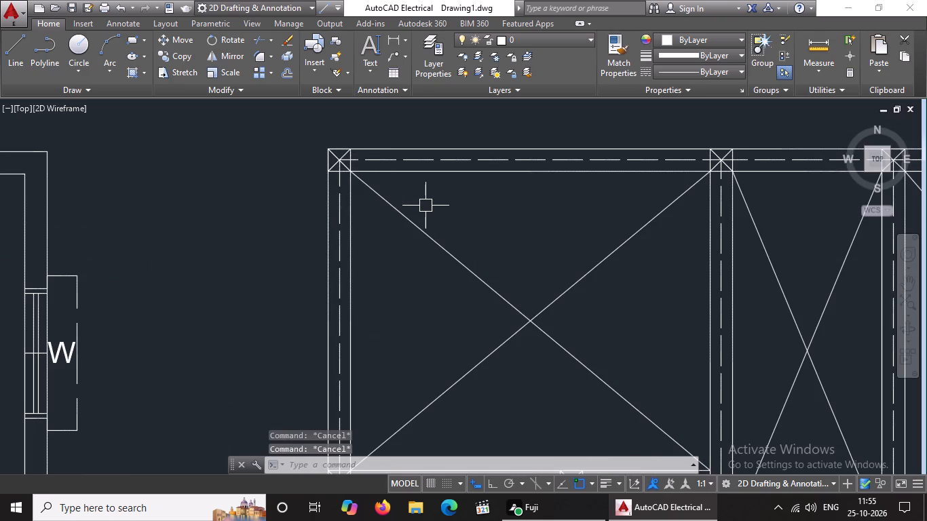
{"action": "key", "text": "o"}
{"action": "key", "text": "Return"}
{"action": "key", "text": "5"}
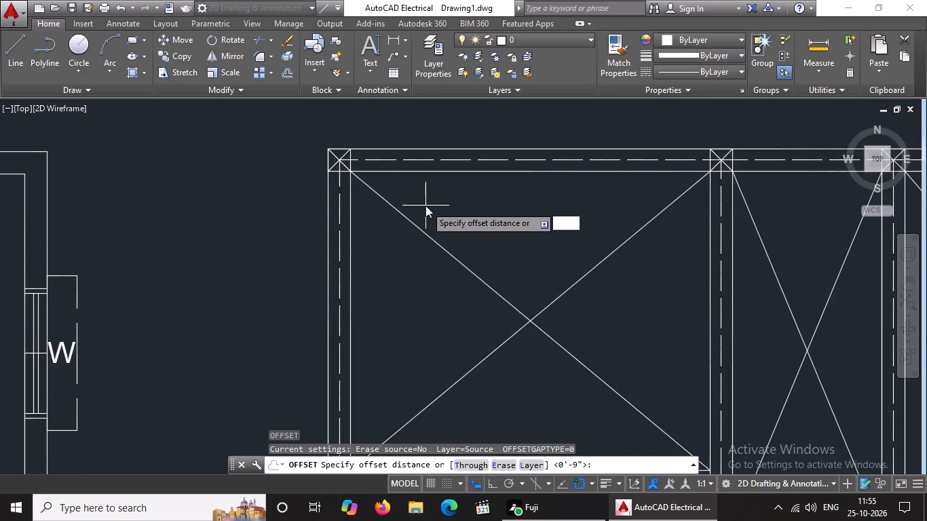
{"action": "key", "text": "shift+quotedbl"}
{"action": "key", "text": "Return"}
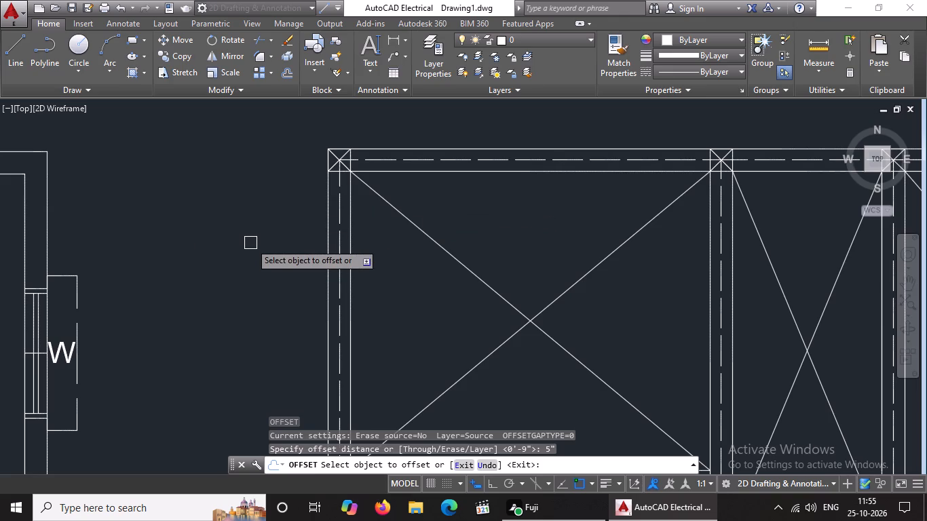
{"action": "scroll", "coordinate": [324, 150], "scroll_direction": "up", "scroll_amount": 2}
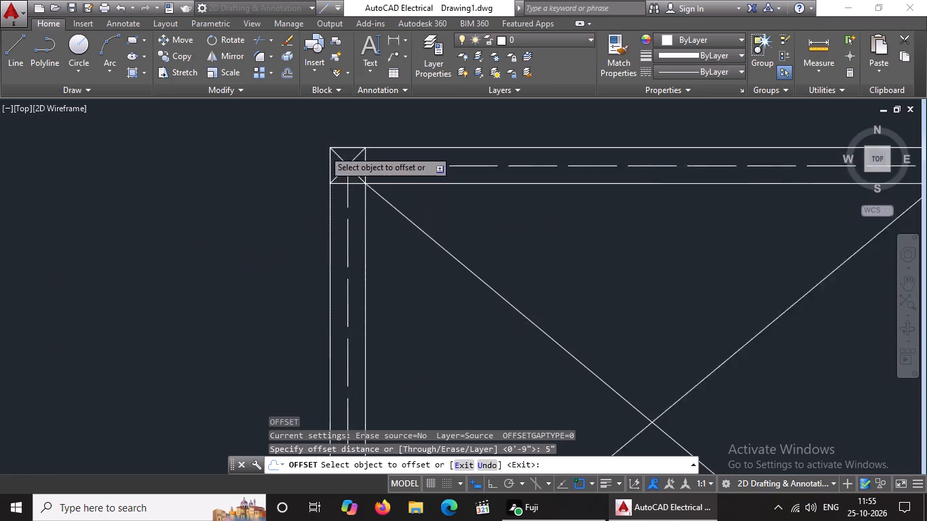
{"action": "left_click", "coordinate": [356, 144]}
{"action": "left_click", "coordinate": [359, 134]}
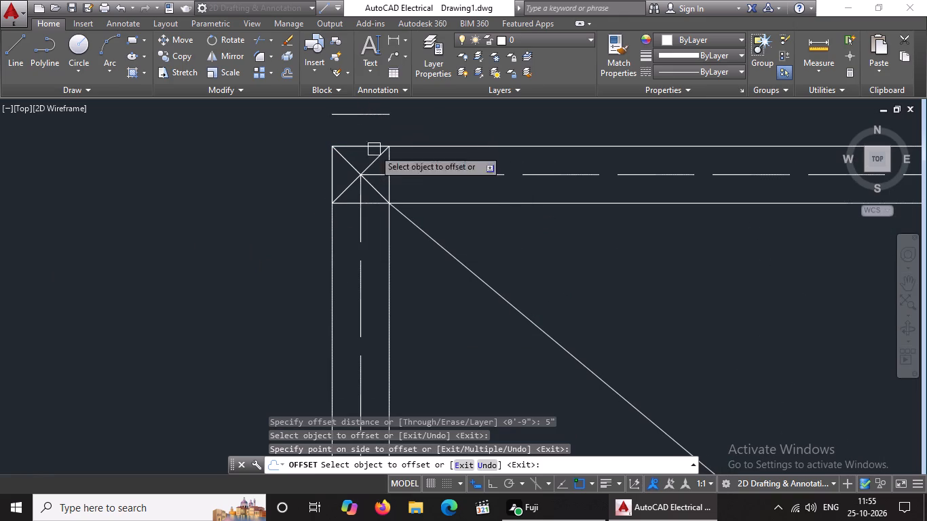
{"action": "middle_click_drag", "start_coordinate": [379, 166], "coordinate": [367, 235]}
{"action": "left_click", "coordinate": [347, 181]}
{"action": "left_click", "coordinate": [350, 166]}
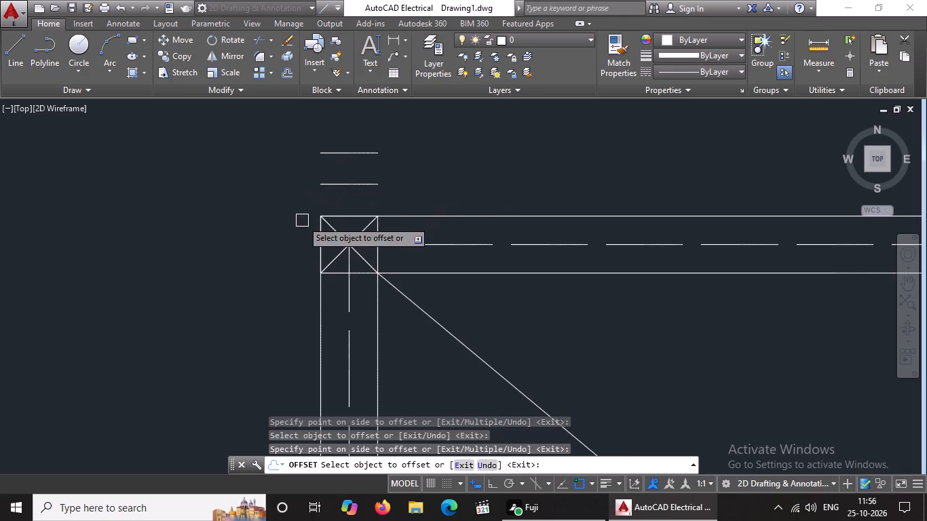
{"action": "left_click", "coordinate": [316, 239]}
{"action": "left_click", "coordinate": [284, 242]}
{"action": "left_click", "coordinate": [287, 245]}
{"action": "left_click", "coordinate": [278, 250]}
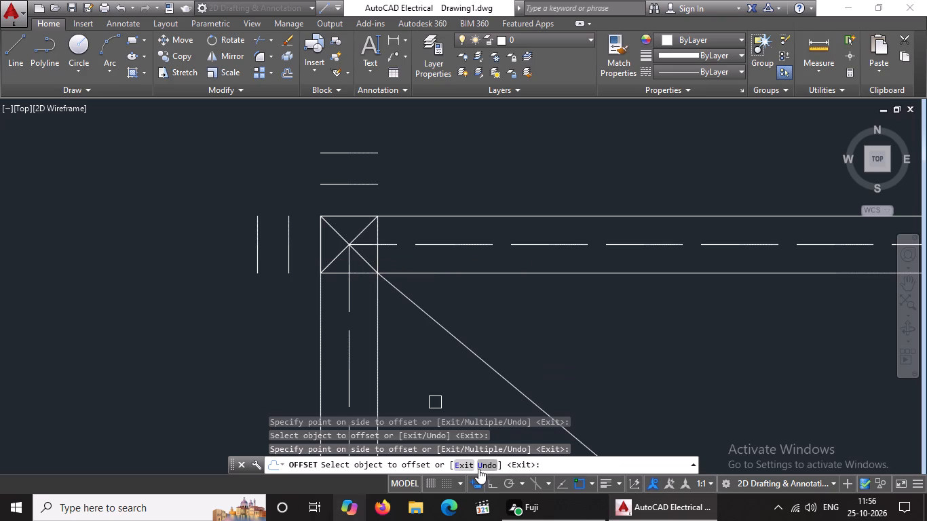
Offset the right and bottom edges of the top-left corner column twice each along the walls, at 5" spacing.
{"action": "left_click_drag", "start_coordinate": [379, 256], "coordinate": [412, 262]}
{"action": "left_click", "coordinate": [421, 265]}
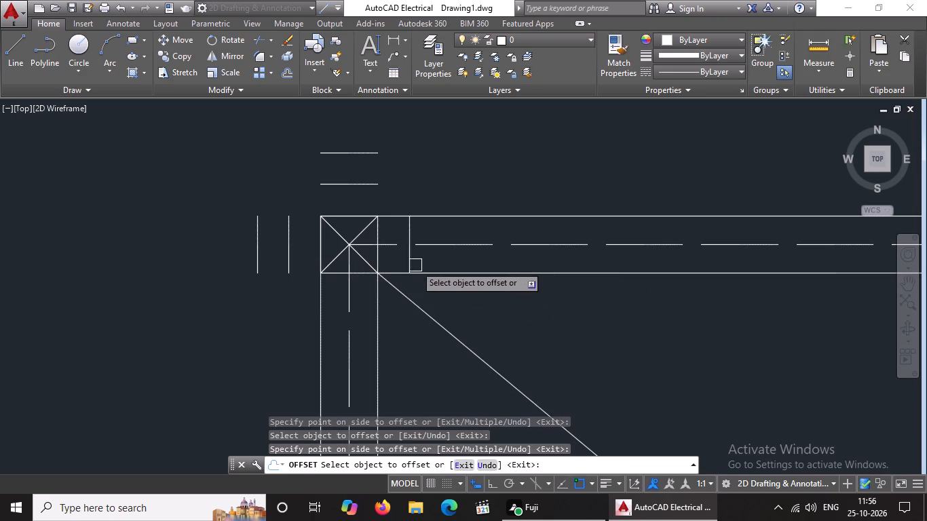
{"action": "left_click_drag", "start_coordinate": [411, 259], "coordinate": [446, 258]}
{"action": "left_click", "coordinate": [488, 269]}
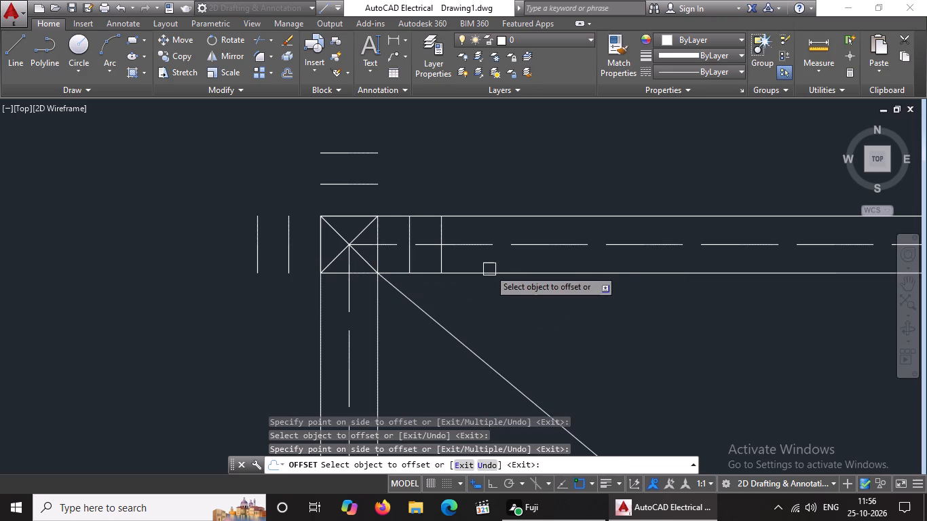
{"action": "left_click", "coordinate": [364, 273]}
{"action": "left_click", "coordinate": [362, 305]}
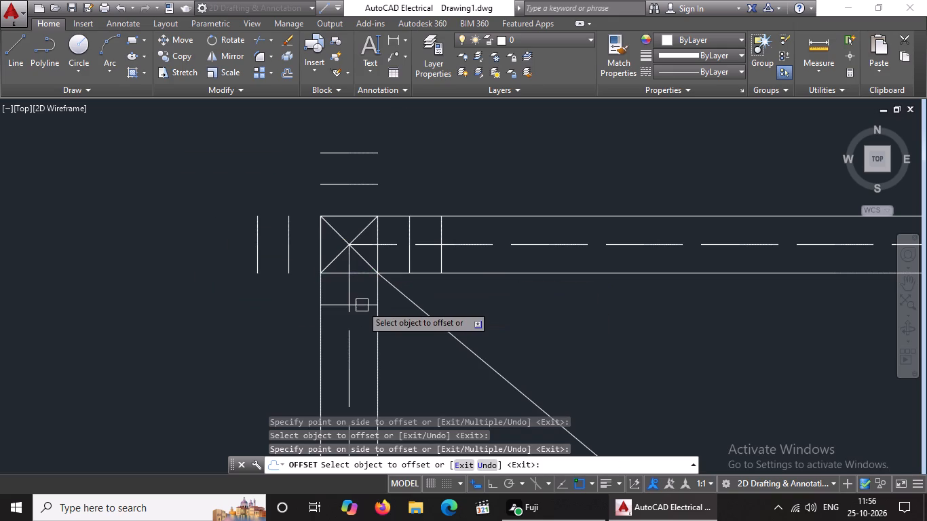
{"action": "left_click", "coordinate": [362, 305]}
{"action": "left_click", "coordinate": [360, 351]}
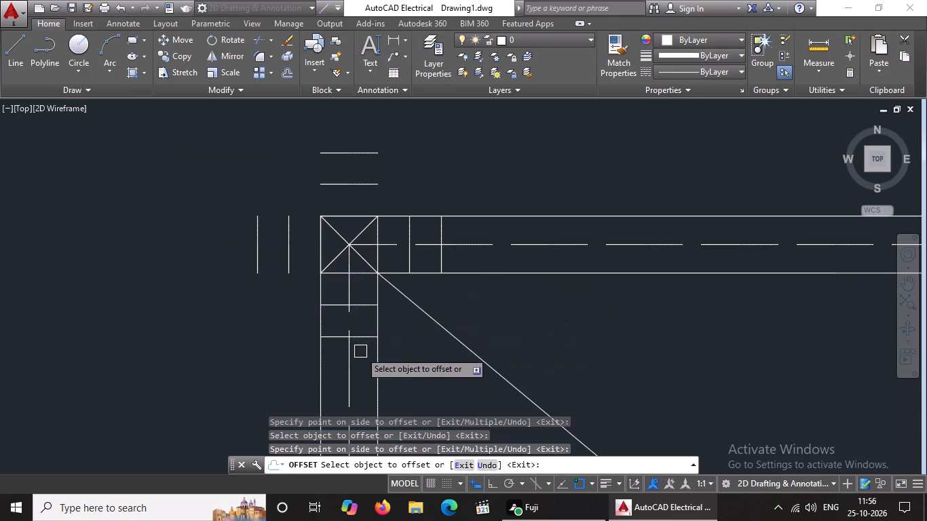
Offset the top and right edges of the column at the top-left room's upper-right corner outward twice each, by 5".
{"action": "scroll", "coordinate": [423, 371], "scroll_direction": "down", "scroll_amount": 3}
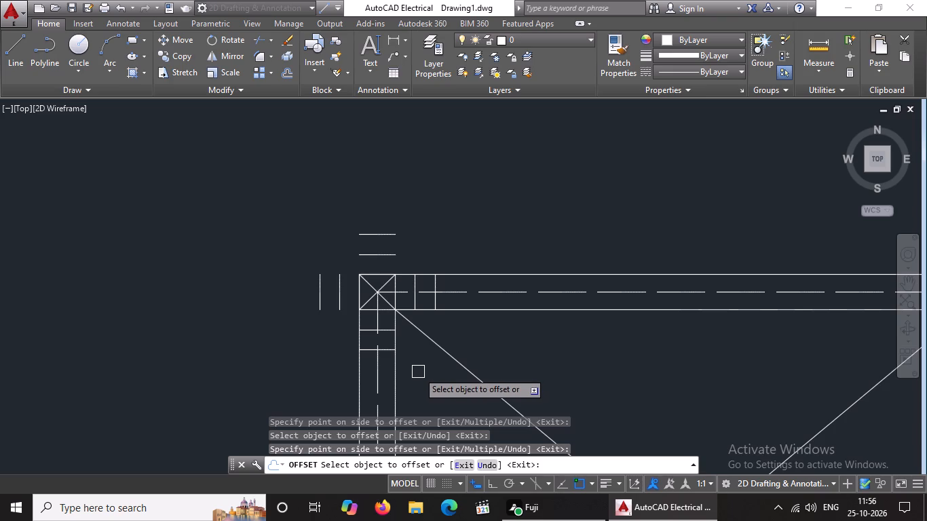
{"action": "middle_click_drag", "start_coordinate": [459, 343], "coordinate": [230, 294]}
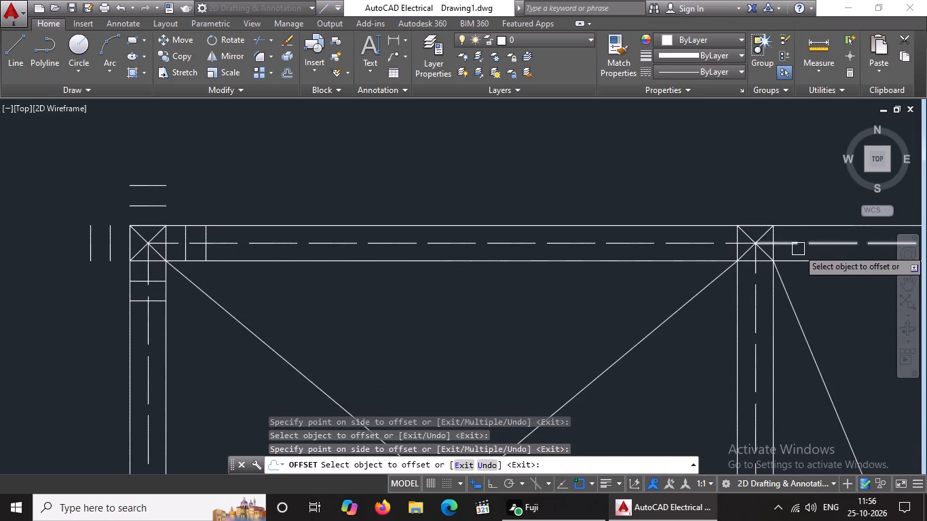
{"action": "middle_click_drag", "start_coordinate": [798, 249], "coordinate": [594, 291]}
{"action": "left_click_drag", "start_coordinate": [550, 267], "coordinate": [554, 242]}
{"action": "left_click", "coordinate": [557, 231]}
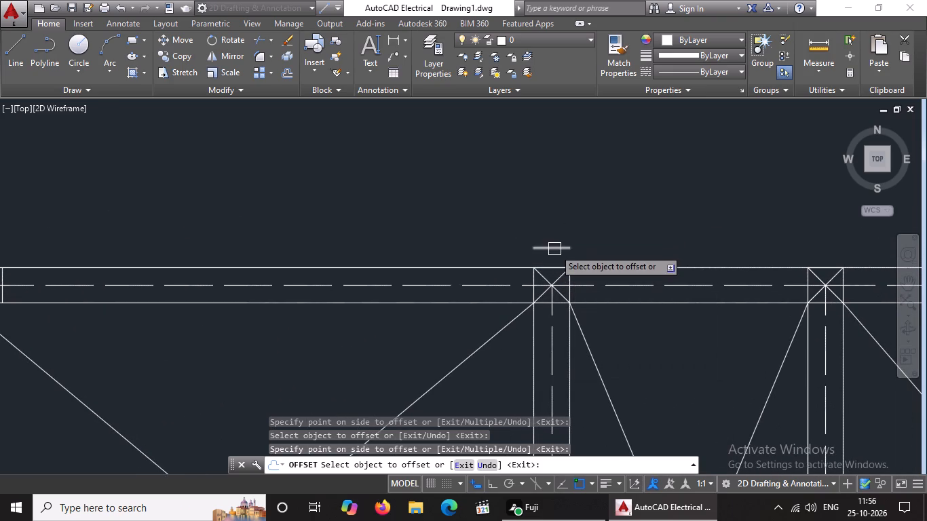
{"action": "left_click_drag", "start_coordinate": [554, 249], "coordinate": [554, 239]}
{"action": "left_click", "coordinate": [554, 219]}
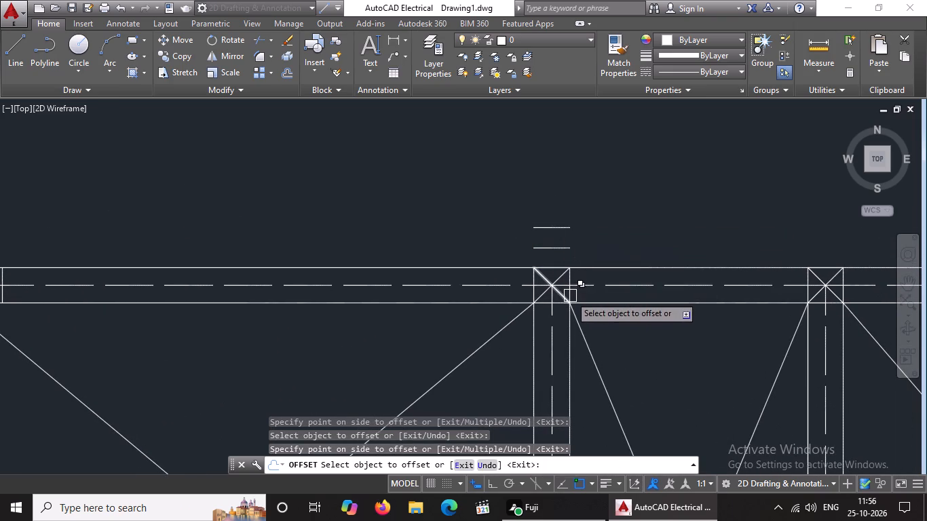
{"action": "scroll", "coordinate": [575, 296], "scroll_direction": "up", "scroll_amount": 2}
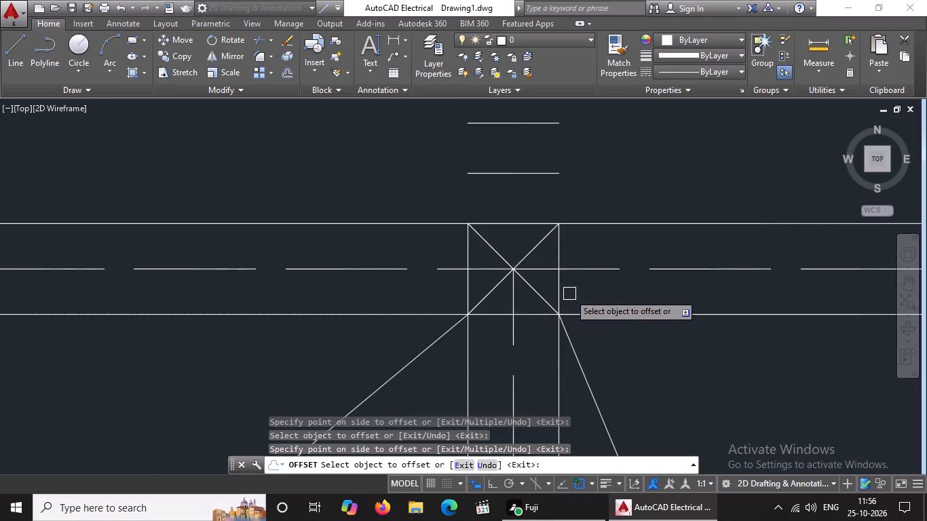
{"action": "left_click_drag", "start_coordinate": [561, 291], "coordinate": [587, 298]}
{"action": "left_click", "coordinate": [626, 303]}
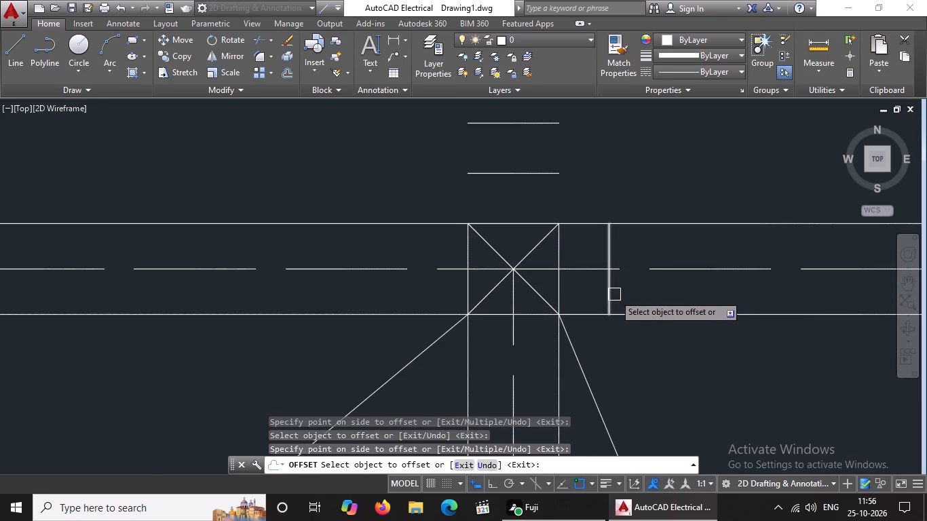
{"action": "left_click", "coordinate": [611, 298]}
{"action": "left_click", "coordinate": [684, 296]}
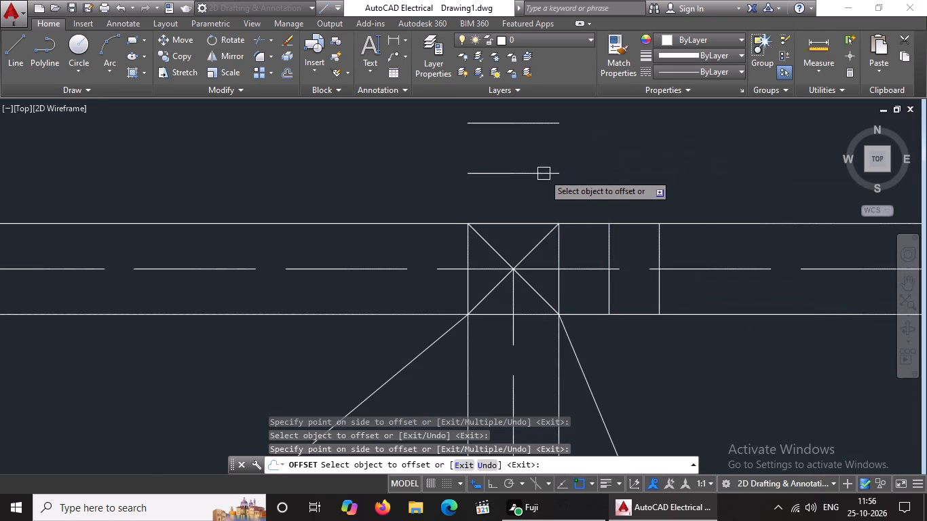
Offset the left and bottom edges of the column at the top-left room's upper-right corner outward twice each, by 5".
{"action": "left_click_drag", "start_coordinate": [466, 289], "coordinate": [457, 292]}
{"action": "left_click", "coordinate": [438, 296]}
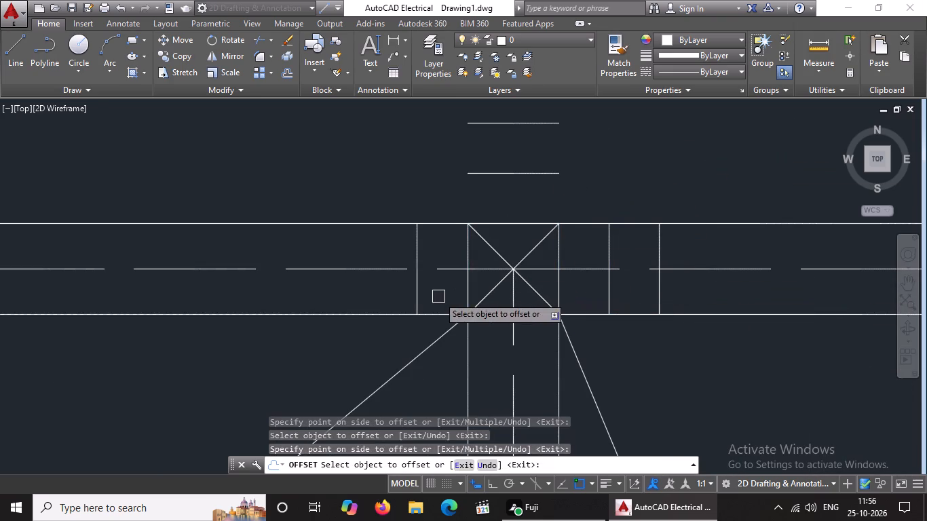
{"action": "left_click_drag", "start_coordinate": [415, 292], "coordinate": [403, 296]}
{"action": "left_click_drag", "start_coordinate": [345, 307], "coordinate": [354, 306]}
{"action": "left_click_drag", "start_coordinate": [527, 317], "coordinate": [530, 337]}
{"action": "left_click", "coordinate": [529, 361]}
{"action": "left_click", "coordinate": [529, 362]}
{"action": "left_click", "coordinate": [529, 393]}
Offset the top and left edges of the column at the top-right room's upper-left corner outward twice each, by 5".
{"action": "scroll", "coordinate": [561, 343], "scroll_direction": "down", "scroll_amount": 7}
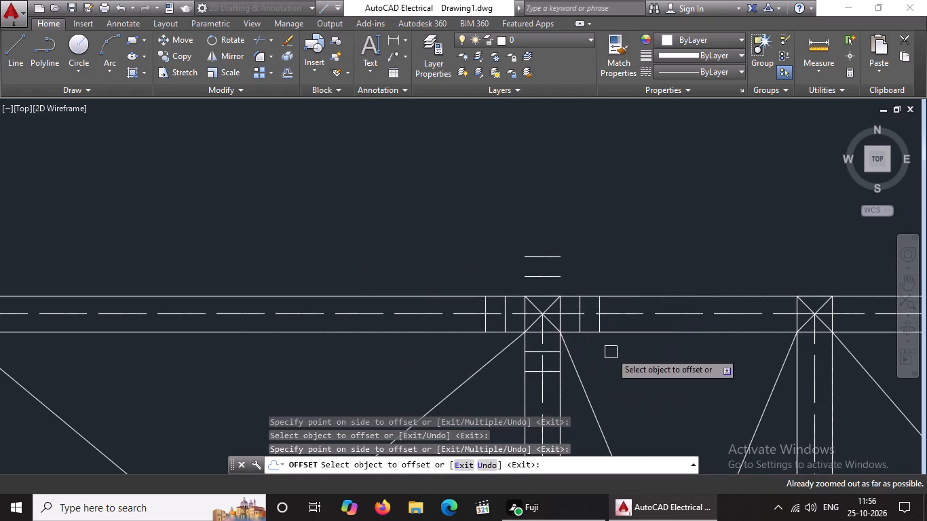
{"action": "middle_click_drag", "start_coordinate": [618, 354], "coordinate": [571, 349]}
{"action": "scroll", "coordinate": [592, 330], "scroll_direction": "down", "scroll_amount": 4}
{"action": "middle_click_drag", "start_coordinate": [601, 328], "coordinate": [759, 283]}
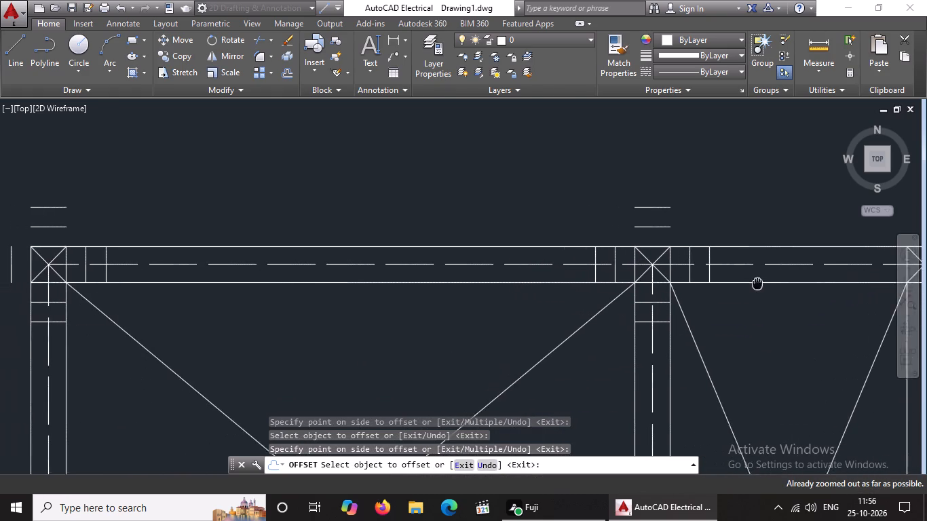
{"action": "middle_click_drag", "start_coordinate": [759, 283], "coordinate": [475, 301]}
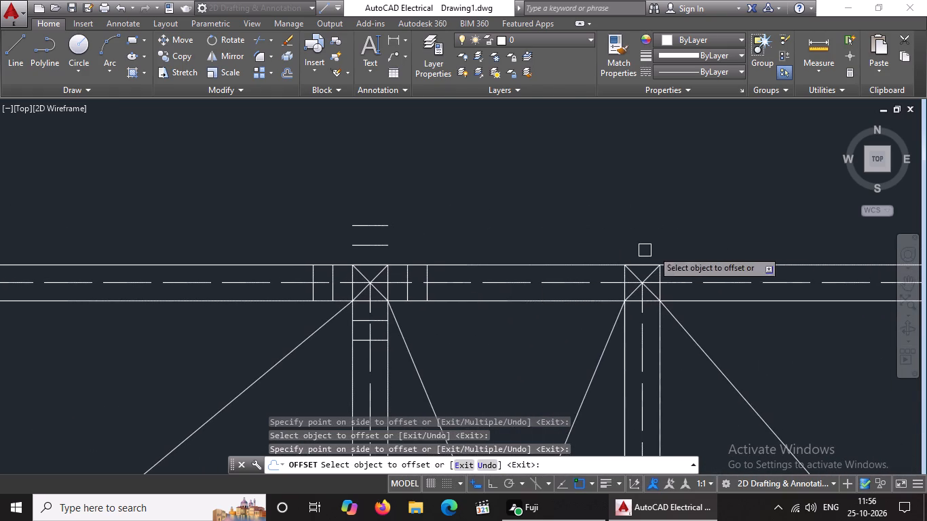
{"action": "left_click", "coordinate": [639, 261]}
{"action": "left_click", "coordinate": [641, 250]}
{"action": "left_click_drag", "start_coordinate": [642, 245], "coordinate": [643, 239]}
{"action": "left_click_drag", "start_coordinate": [645, 227], "coordinate": [645, 238]}
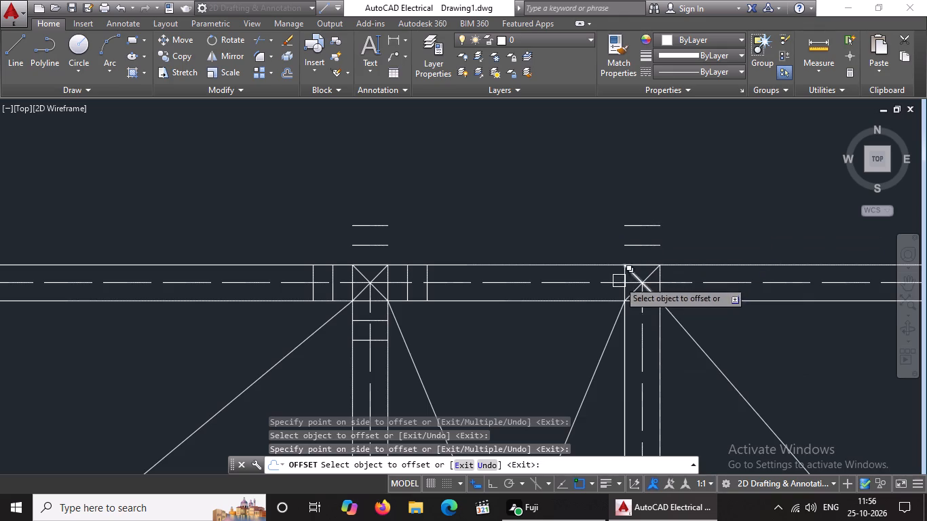
{"action": "scroll", "coordinate": [618, 284], "scroll_direction": "up", "scroll_amount": 2}
{"action": "left_click_drag", "start_coordinate": [629, 256], "coordinate": [616, 265]}
{"action": "left_click", "coordinate": [601, 271]}
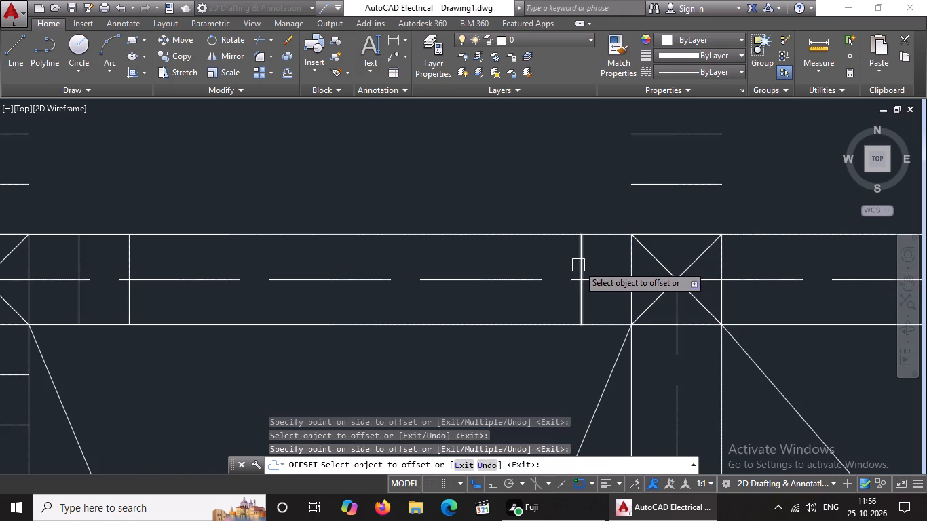
{"action": "left_click_drag", "start_coordinate": [578, 265], "coordinate": [571, 266]}
{"action": "left_click_drag", "start_coordinate": [532, 271], "coordinate": [556, 275]}
Offset the bottom and right edges of the column at the top-right room's upper-left corner outward twice each, by 5".
{"action": "left_click", "coordinate": [652, 324]}
{"action": "left_click", "coordinate": [649, 335]}
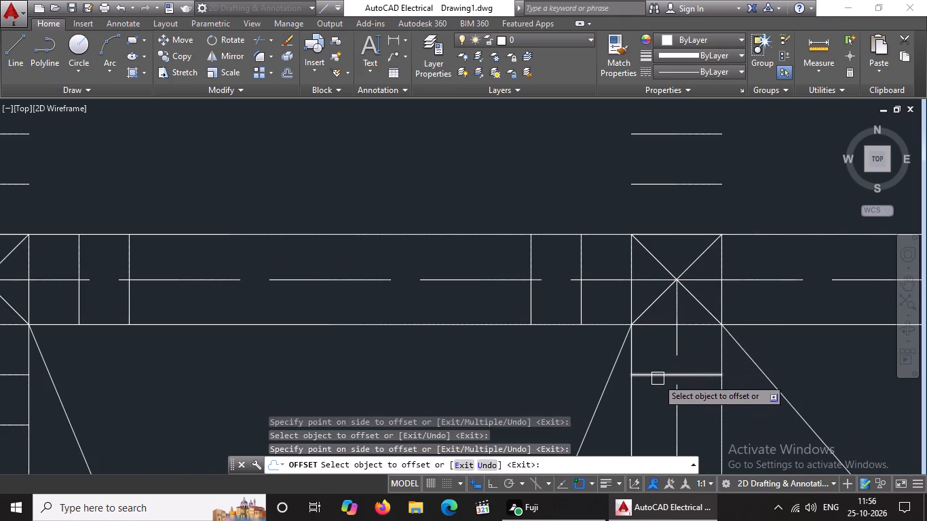
{"action": "left_click", "coordinate": [658, 377]}
{"action": "left_click_drag", "start_coordinate": [654, 385], "coordinate": [666, 378]}
{"action": "left_click", "coordinate": [727, 302]}
{"action": "left_click", "coordinate": [735, 301]}
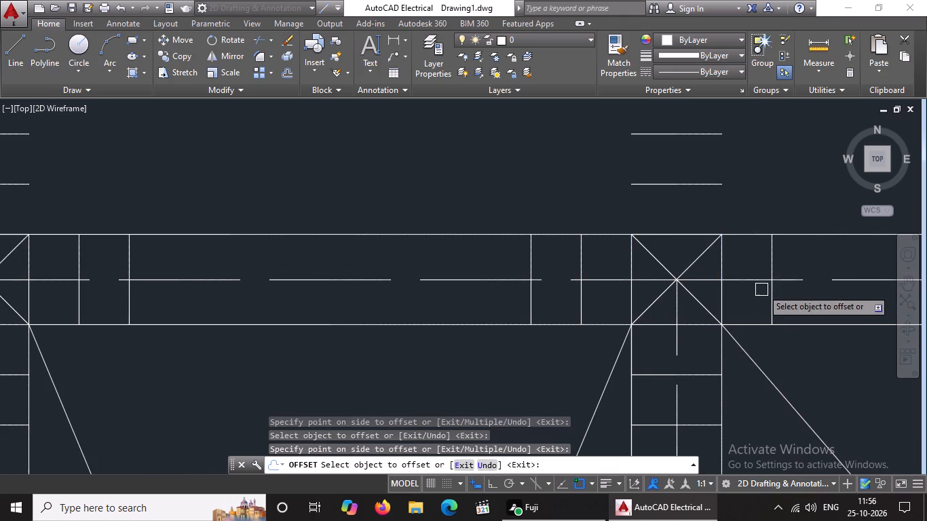
{"action": "left_click", "coordinate": [772, 286]}
{"action": "left_click", "coordinate": [801, 294]}
Offset the top and right edges of the top-right corner column outward twice each, at a 5" spacing.
{"action": "scroll", "coordinate": [765, 305], "scroll_direction": "down", "scroll_amount": 7}
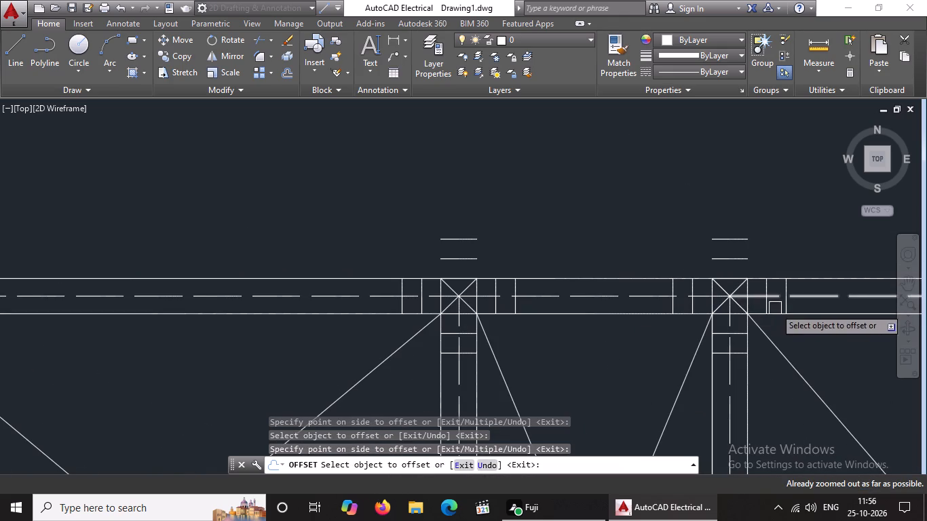
{"action": "middle_click_drag", "start_coordinate": [768, 306], "coordinate": [461, 258]}
{"action": "middle_click_drag", "start_coordinate": [611, 256], "coordinate": [428, 263]}
{"action": "middle_click", "coordinate": [423, 265]}
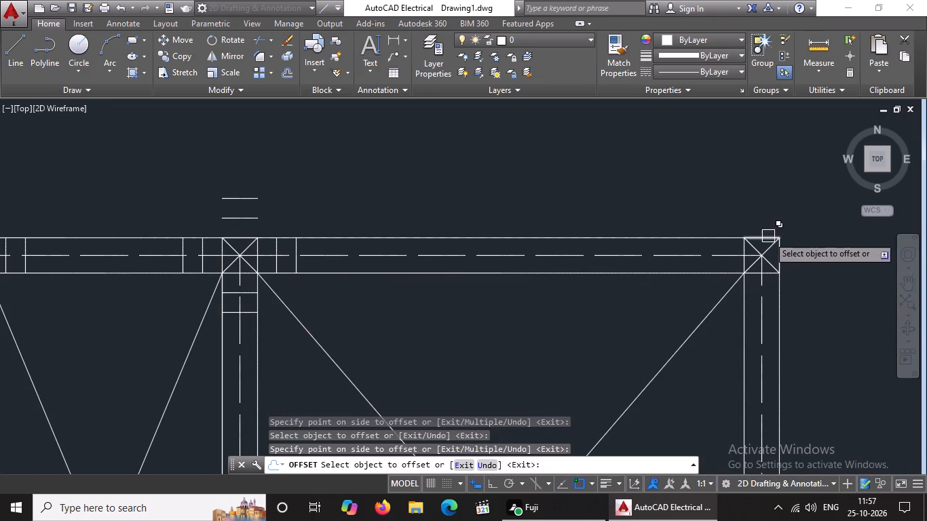
{"action": "left_click_drag", "start_coordinate": [763, 238], "coordinate": [763, 229]}
{"action": "left_click", "coordinate": [763, 221]}
{"action": "left_click_drag", "start_coordinate": [763, 220], "coordinate": [763, 205]}
{"action": "left_click_drag", "start_coordinate": [763, 189], "coordinate": [763, 196]}
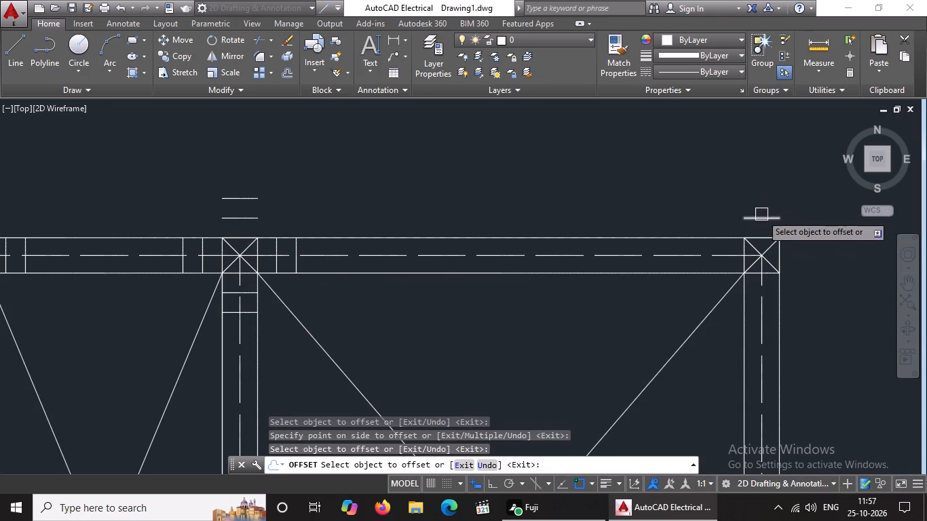
{"action": "left_click", "coordinate": [761, 214]}
{"action": "left_click_drag", "start_coordinate": [761, 191], "coordinate": [772, 212]}
{"action": "left_click_drag", "start_coordinate": [779, 254], "coordinate": [807, 245]}
{"action": "left_click", "coordinate": [848, 236]}
{"action": "left_click", "coordinate": [800, 256]}
{"action": "left_click", "coordinate": [818, 250]}
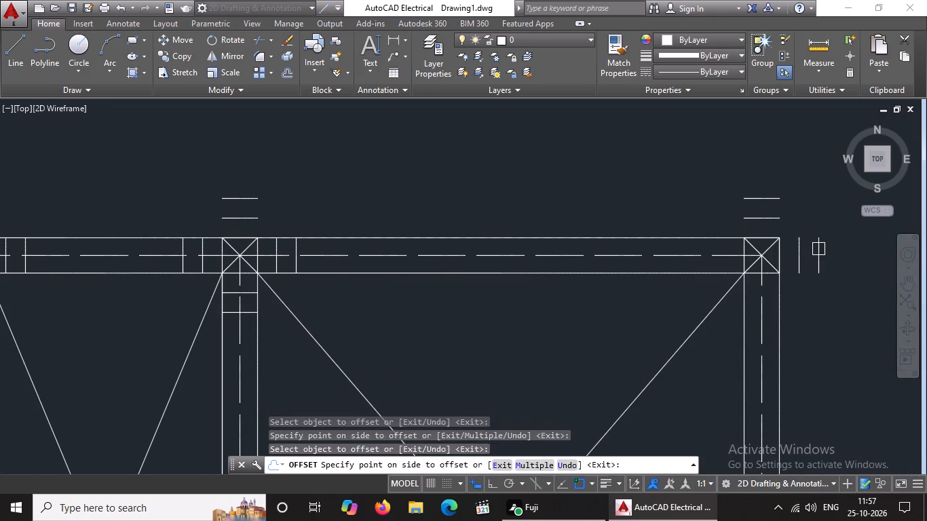
Offset the left and bottom edges of the top-right corner column outward twice each, at a 5" spacing.
{"action": "scroll", "coordinate": [747, 265], "scroll_direction": "up", "scroll_amount": 2}
{"action": "left_click_drag", "start_coordinate": [734, 256], "coordinate": [719, 265]}
{"action": "left_click", "coordinate": [660, 271]}
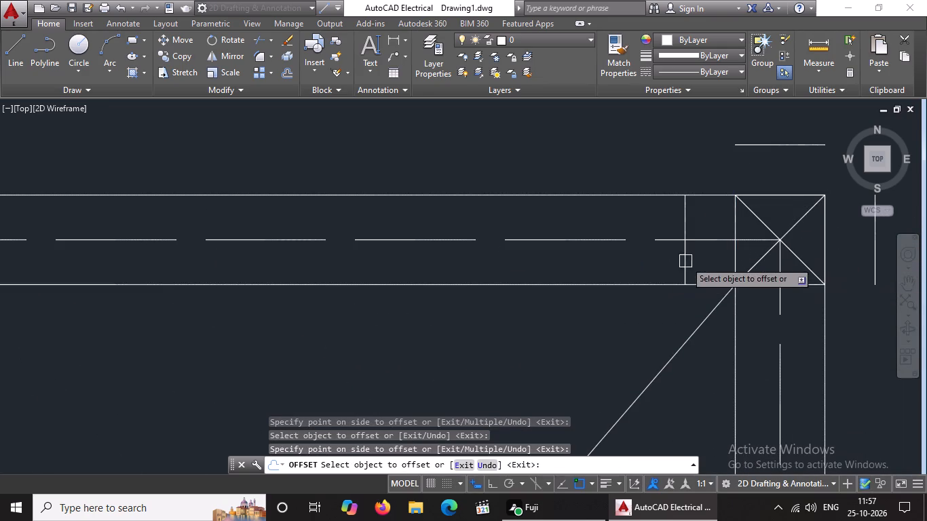
{"action": "left_click_drag", "start_coordinate": [687, 261], "coordinate": [671, 267]}
{"action": "left_click", "coordinate": [644, 273]}
{"action": "left_click_drag", "start_coordinate": [765, 283], "coordinate": [757, 307]}
{"action": "left_click_drag", "start_coordinate": [708, 423], "coordinate": [711, 417]}
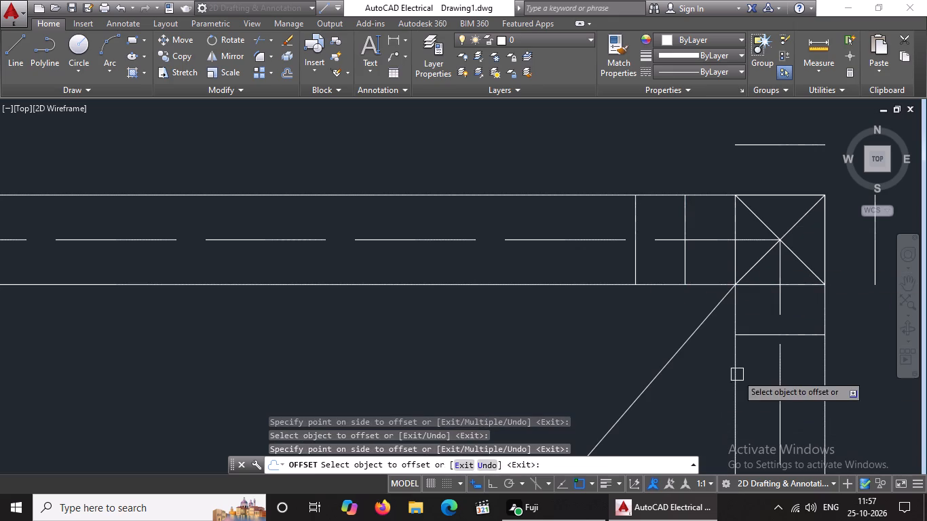
{"action": "left_click_drag", "start_coordinate": [756, 333], "coordinate": [759, 353]}
{"action": "left_click", "coordinate": [763, 374]}
{"action": "key", "text": "Escape"}
Offset the left and bottom edges of the column at the top-left room's lower-left corner outward twice each, by 5".
{"action": "scroll", "coordinate": [731, 296], "scroll_direction": "down", "scroll_amount": 4}
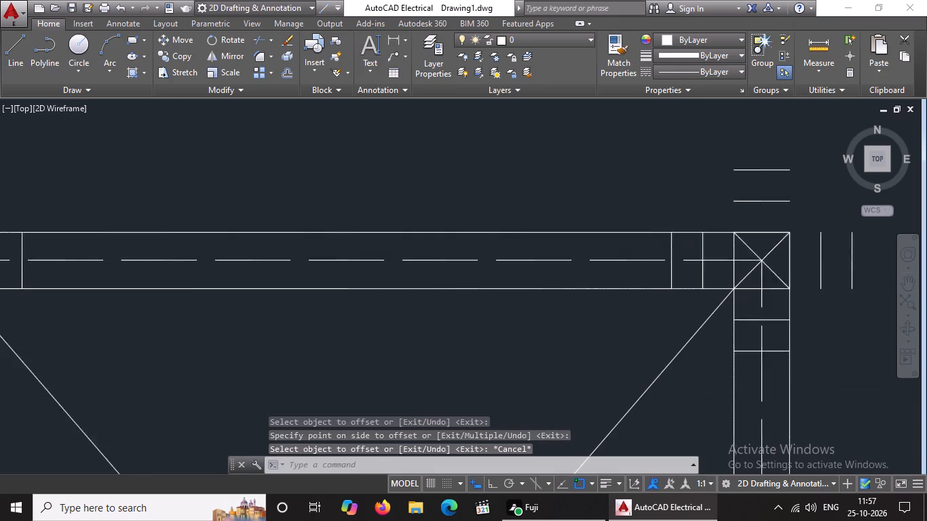
{"action": "scroll", "coordinate": [731, 296], "scroll_direction": "down", "scroll_amount": 1}
{"action": "scroll", "coordinate": [793, 290], "scroll_direction": "down", "scroll_amount": 8}
{"action": "scroll", "coordinate": [731, 336], "scroll_direction": "down", "scroll_amount": 3}
{"action": "scroll", "coordinate": [744, 305], "scroll_direction": "up", "scroll_amount": 3}
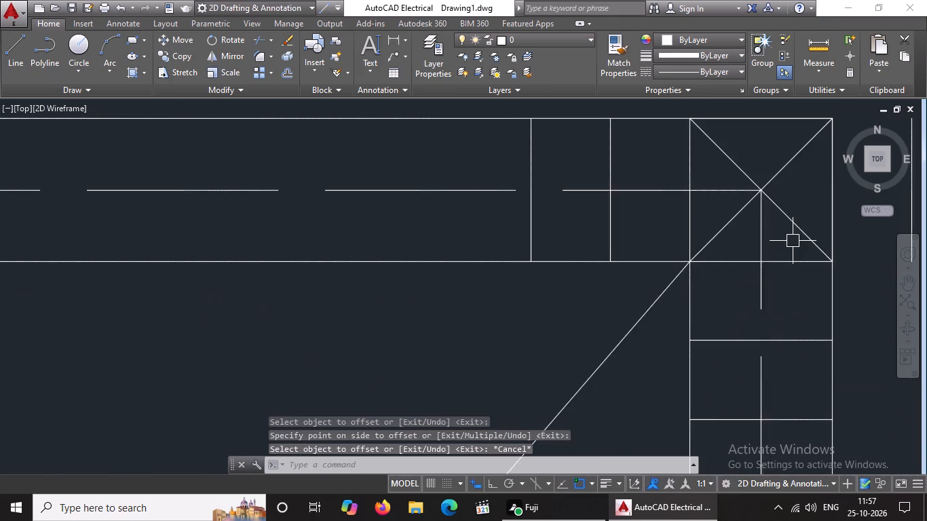
{"action": "scroll", "coordinate": [789, 242], "scroll_direction": "down", "scroll_amount": 9}
{"action": "middle_click_drag", "start_coordinate": [584, 277], "coordinate": [681, 179]}
{"action": "scroll", "coordinate": [670, 179], "scroll_direction": "down", "scroll_amount": 5}
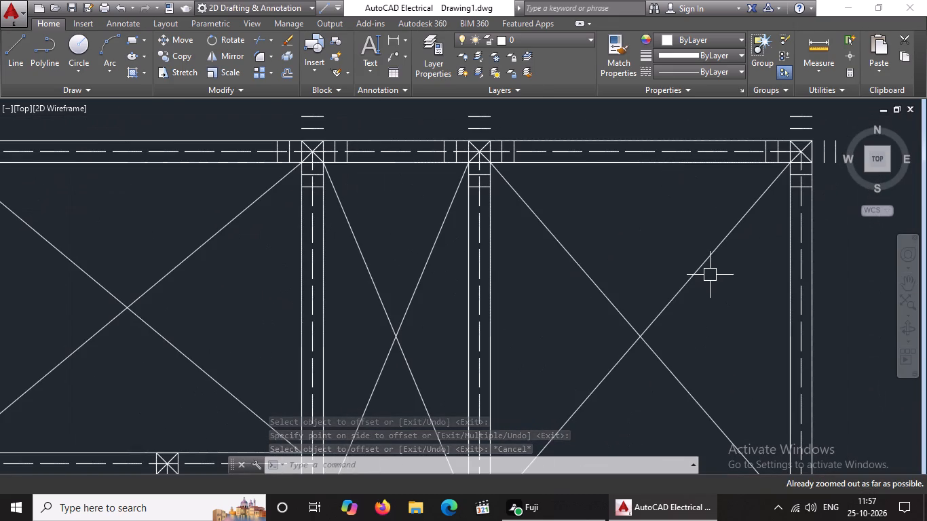
{"action": "scroll", "coordinate": [710, 274], "scroll_direction": "down", "scroll_amount": 4}
{"action": "middle_click_drag", "start_coordinate": [443, 315], "coordinate": [607, 161]}
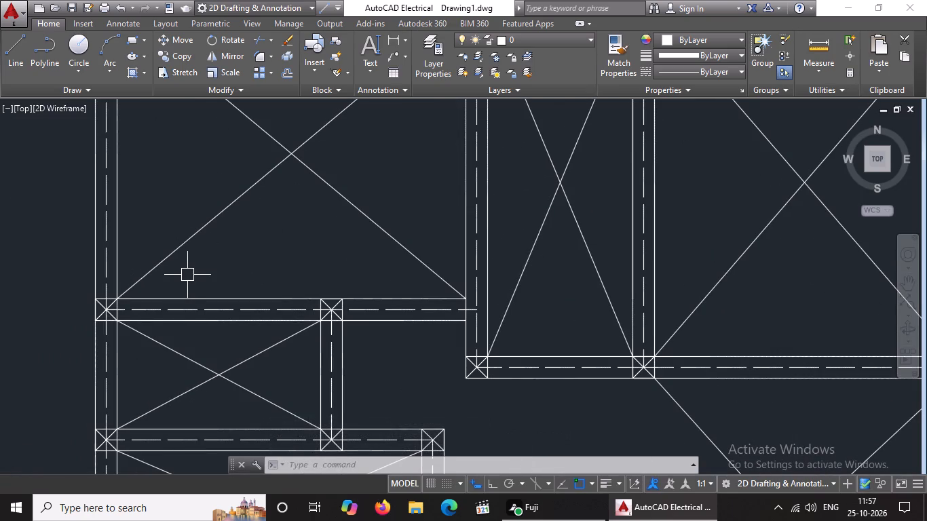
{"action": "key", "text": "o"}
{"action": "key", "text": "Return"}
{"action": "type", "text": "5\""}
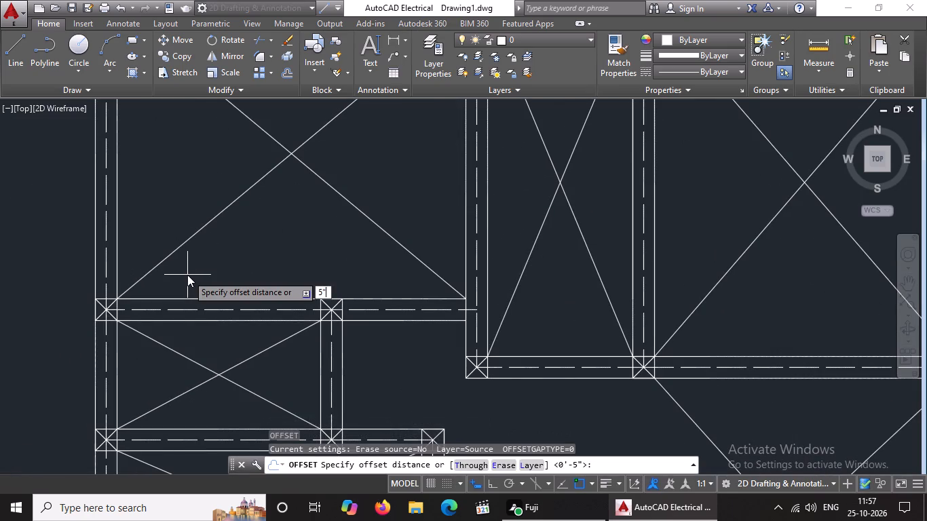
{"action": "key", "text": "Return"}
{"action": "scroll", "coordinate": [98, 312], "scroll_direction": "up", "scroll_amount": 2}
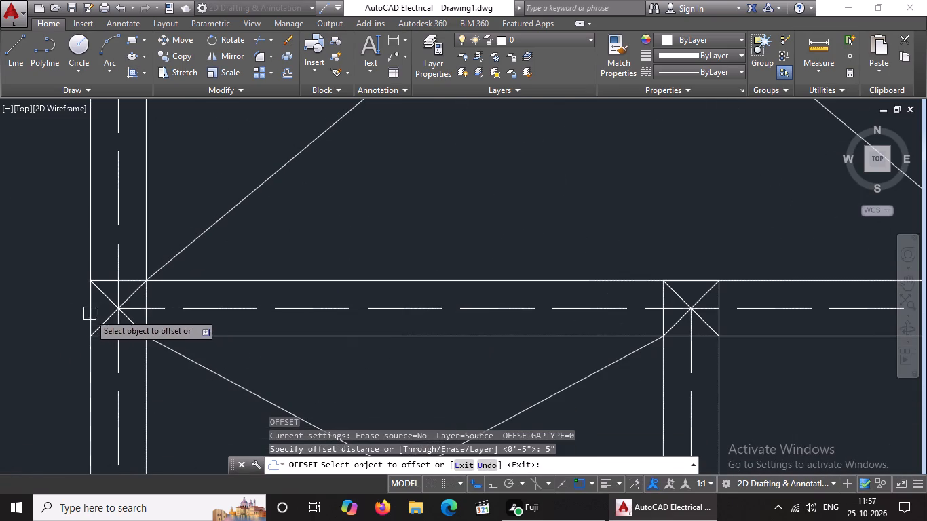
{"action": "left_click_drag", "start_coordinate": [87, 305], "coordinate": [80, 307]}
{"action": "left_click", "coordinate": [50, 313]}
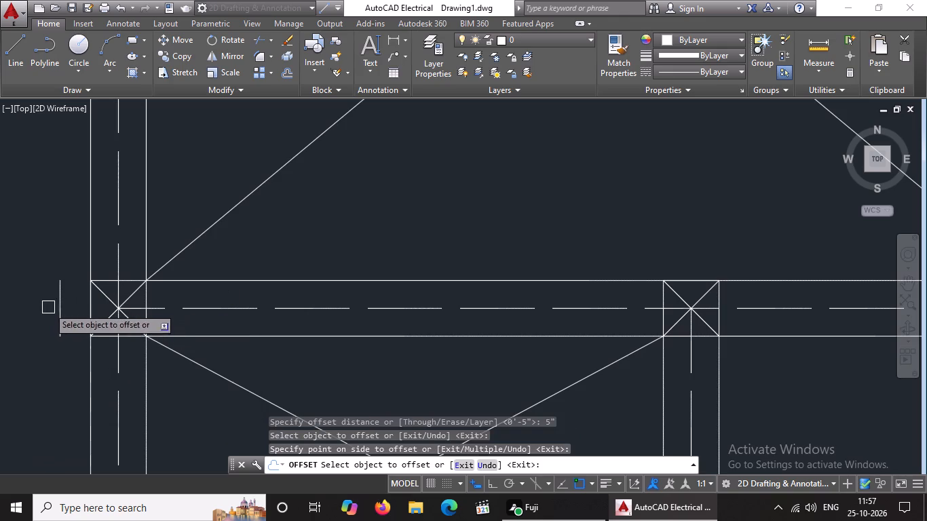
{"action": "left_click", "coordinate": [57, 303]}
{"action": "left_click_drag", "start_coordinate": [33, 315], "coordinate": [39, 322]}
{"action": "left_click", "coordinate": [130, 339]}
{"action": "left_click", "coordinate": [131, 366]}
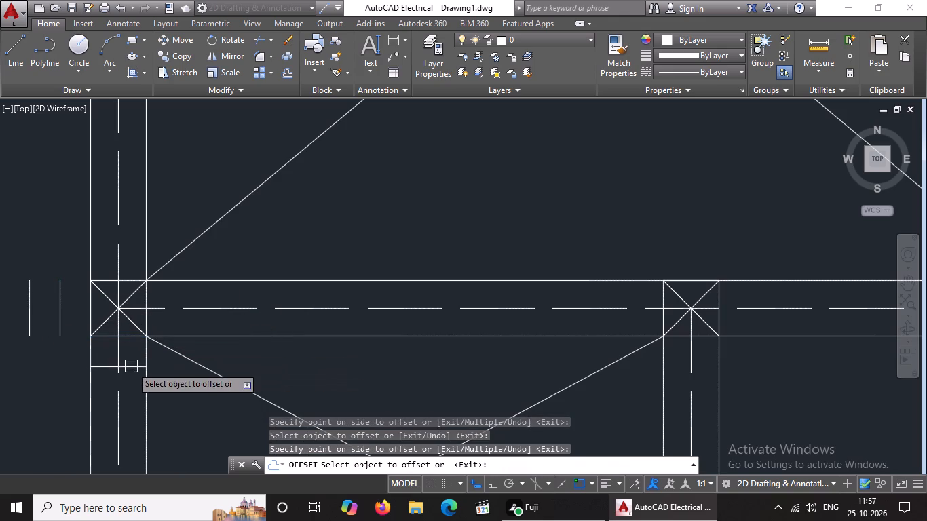
{"action": "left_click_drag", "start_coordinate": [132, 366], "coordinate": [132, 378]}
{"action": "left_click_drag", "start_coordinate": [133, 401], "coordinate": [143, 389]}
Offset the right and top edges of the column at the top-left room's lower-left corner outward twice each, by 5".
{"action": "left_click_drag", "start_coordinate": [145, 323], "coordinate": [202, 331]}
{"action": "left_click", "coordinate": [202, 331]}
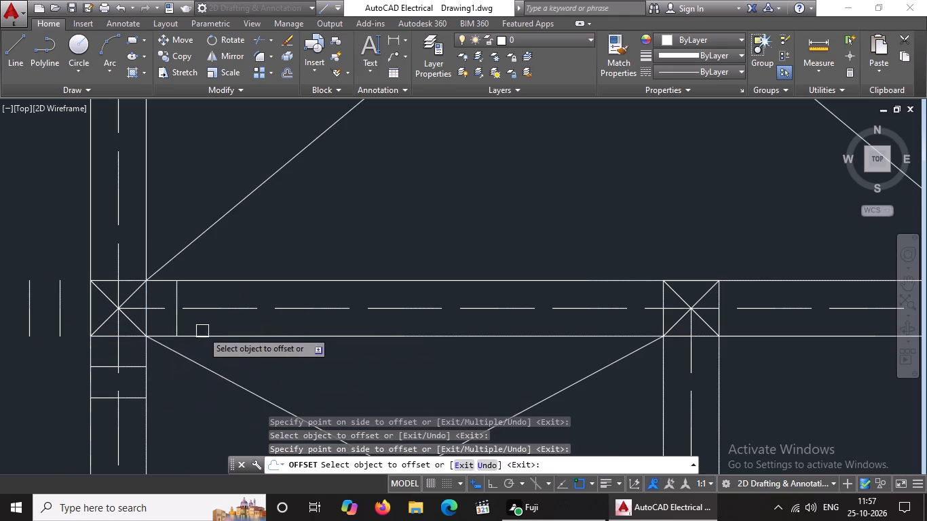
{"action": "left_click_drag", "start_coordinate": [178, 321], "coordinate": [210, 326]}
{"action": "left_click", "coordinate": [244, 323]}
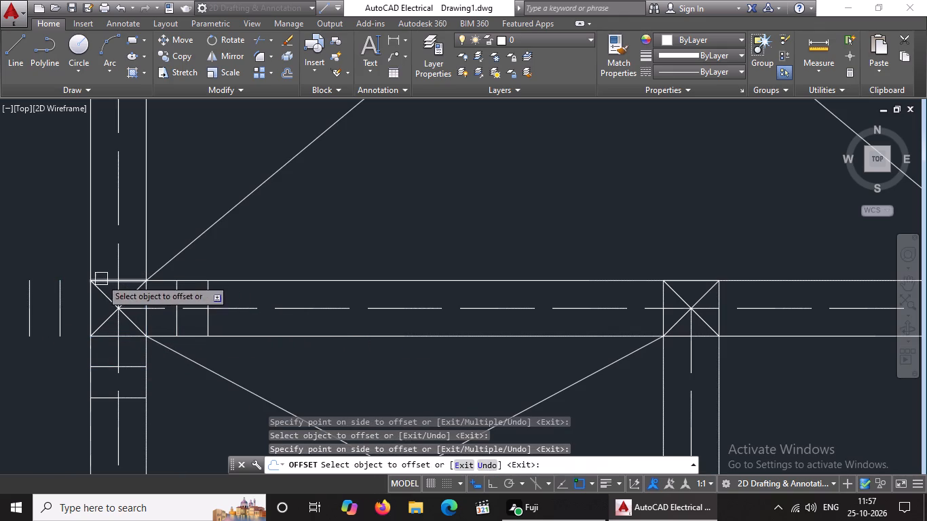
{"action": "left_click_drag", "start_coordinate": [101, 279], "coordinate": [101, 271]}
{"action": "left_click", "coordinate": [101, 250]}
{"action": "left_click_drag", "start_coordinate": [98, 253], "coordinate": [98, 244]}
{"action": "left_click", "coordinate": [100, 223]}
Offset the left and bottom edges of the mid-wall column below the top-left room outward twice each, by 5".
{"action": "scroll", "coordinate": [136, 234], "scroll_direction": "down", "scroll_amount": 3}
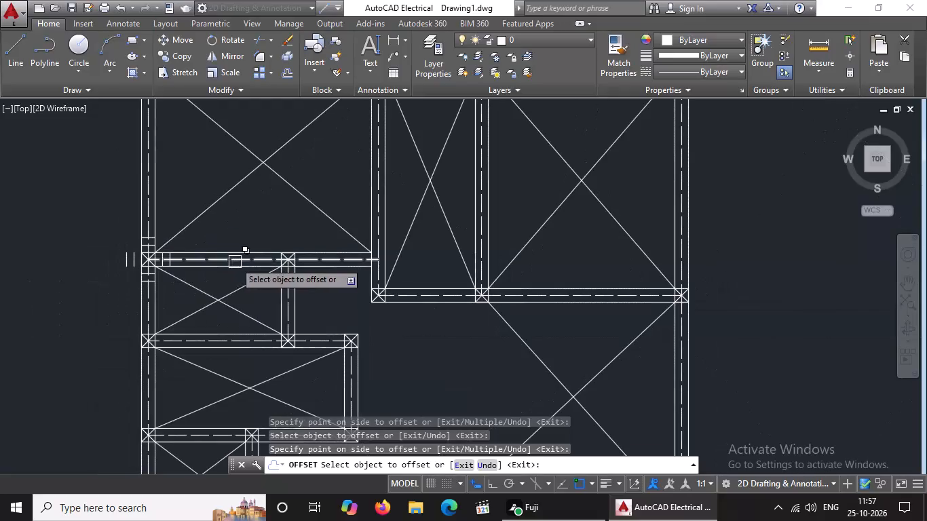
{"action": "scroll", "coordinate": [284, 264], "scroll_direction": "up", "scroll_amount": 4}
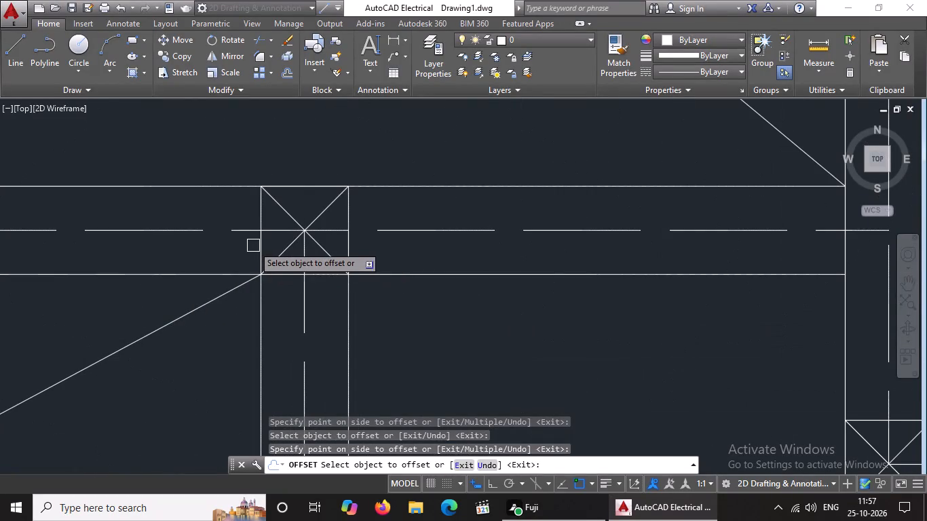
{"action": "left_click_drag", "start_coordinate": [257, 244], "coordinate": [243, 252]}
{"action": "left_click", "coordinate": [220, 252]}
{"action": "left_click_drag", "start_coordinate": [214, 249], "coordinate": [203, 252]}
{"action": "left_click", "coordinate": [188, 254]}
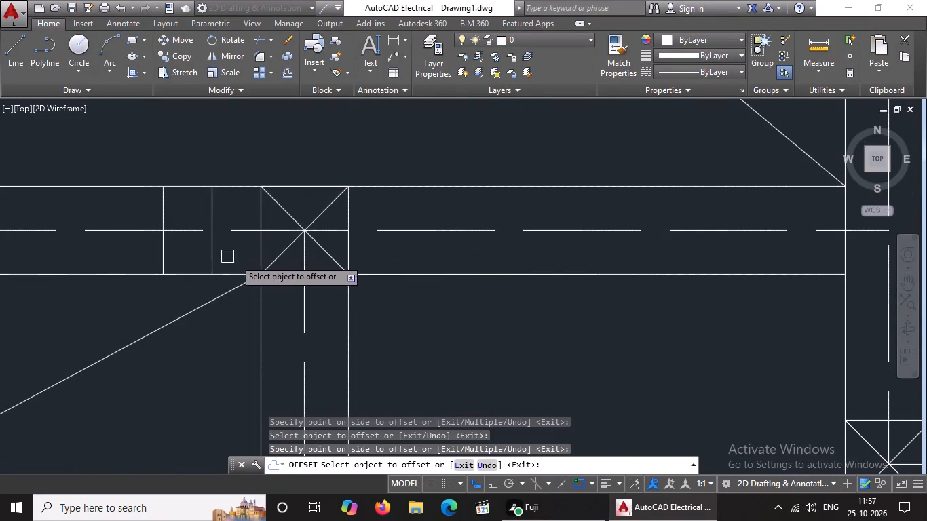
{"action": "left_click_drag", "start_coordinate": [323, 273], "coordinate": [323, 286]}
{"action": "left_click", "coordinate": [324, 309]}
{"action": "left_click", "coordinate": [319, 324]}
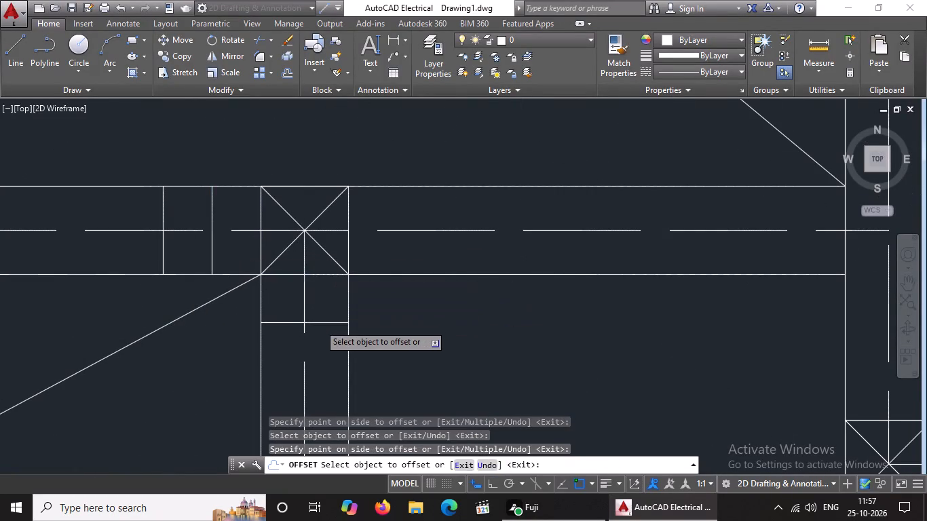
{"action": "left_click", "coordinate": [323, 350]}
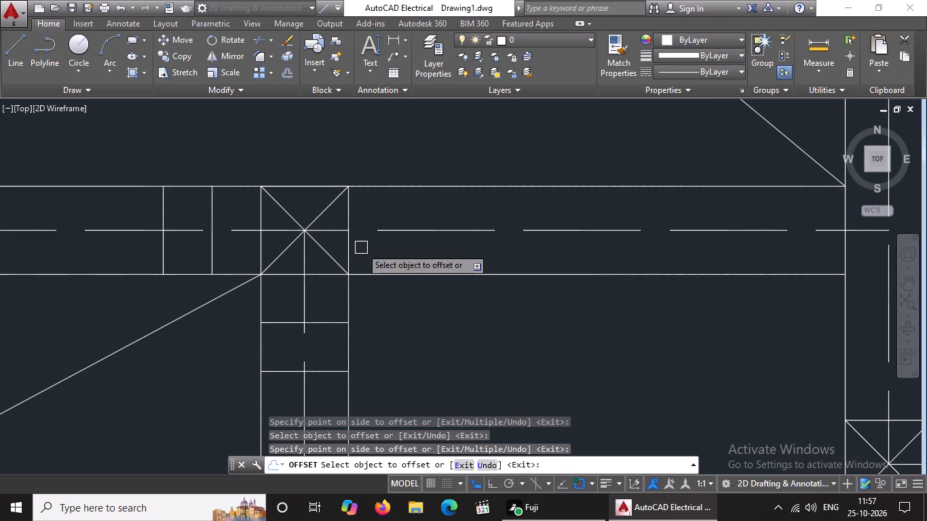
Offset the right and top edges of the mid-wall column below the top-left room outward twice each, by 5".
{"action": "left_click", "coordinate": [354, 256]}
{"action": "left_click", "coordinate": [420, 263]}
{"action": "left_click_drag", "start_coordinate": [348, 254], "coordinate": [363, 255]}
{"action": "left_click", "coordinate": [483, 256]}
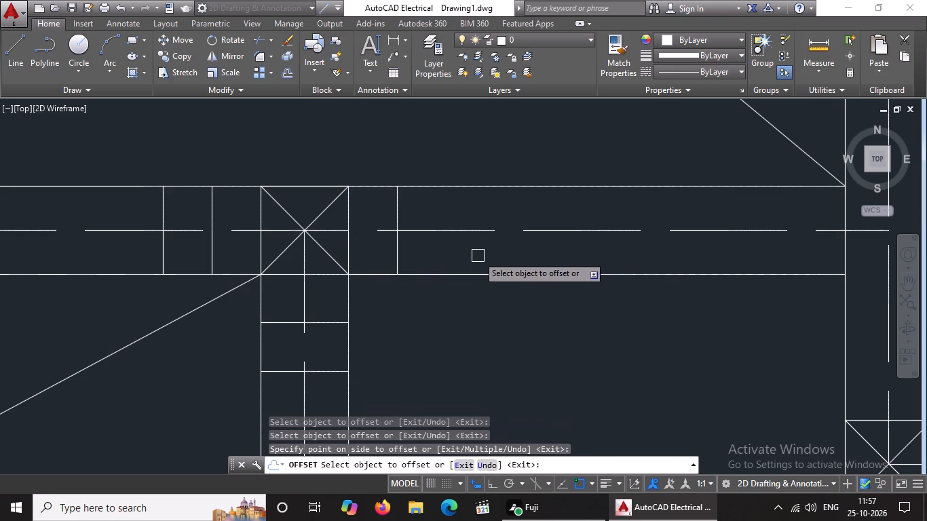
{"action": "left_click_drag", "start_coordinate": [399, 262], "coordinate": [424, 260]}
{"action": "left_click", "coordinate": [470, 258]}
{"action": "left_click_drag", "start_coordinate": [314, 189], "coordinate": [314, 188]}
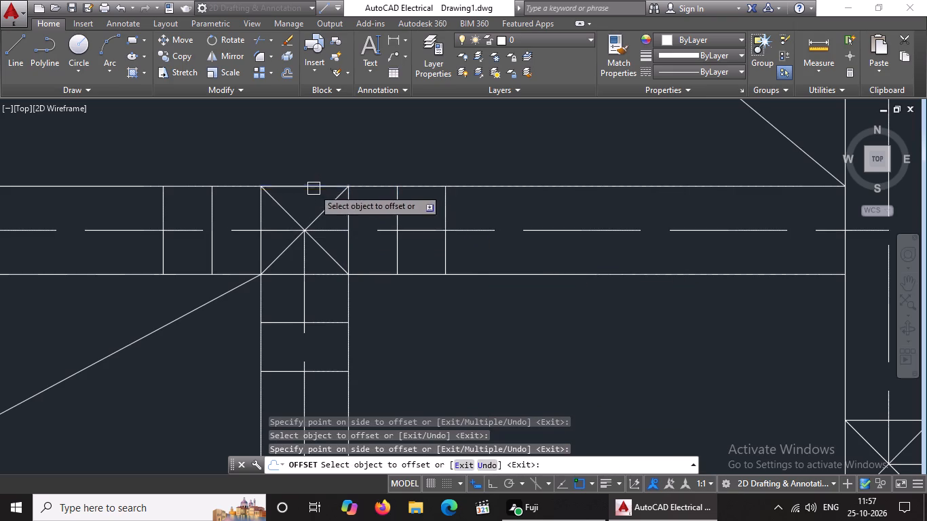
{"action": "left_click_drag", "start_coordinate": [314, 188], "coordinate": [317, 171]}
{"action": "left_click", "coordinate": [318, 154]}
{"action": "left_click_drag", "start_coordinate": [320, 138], "coordinate": [321, 132]}
{"action": "left_click", "coordinate": [321, 119]}
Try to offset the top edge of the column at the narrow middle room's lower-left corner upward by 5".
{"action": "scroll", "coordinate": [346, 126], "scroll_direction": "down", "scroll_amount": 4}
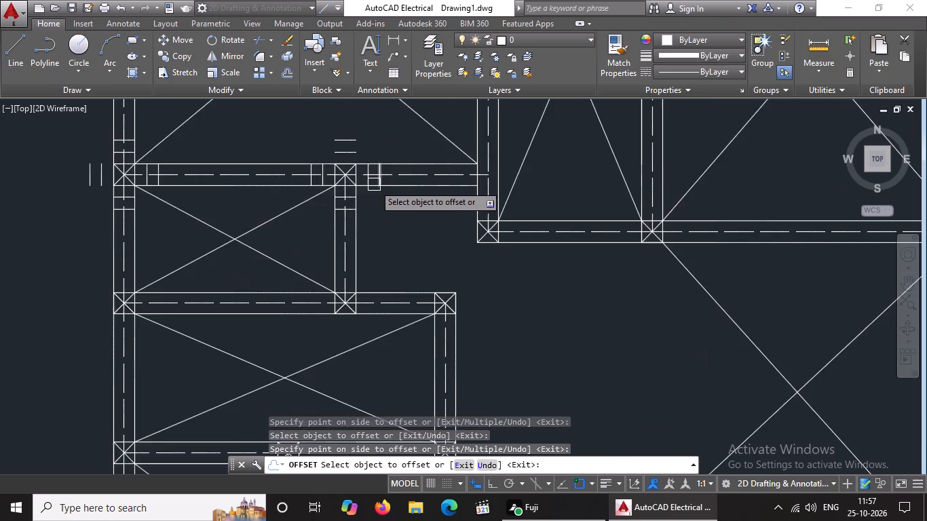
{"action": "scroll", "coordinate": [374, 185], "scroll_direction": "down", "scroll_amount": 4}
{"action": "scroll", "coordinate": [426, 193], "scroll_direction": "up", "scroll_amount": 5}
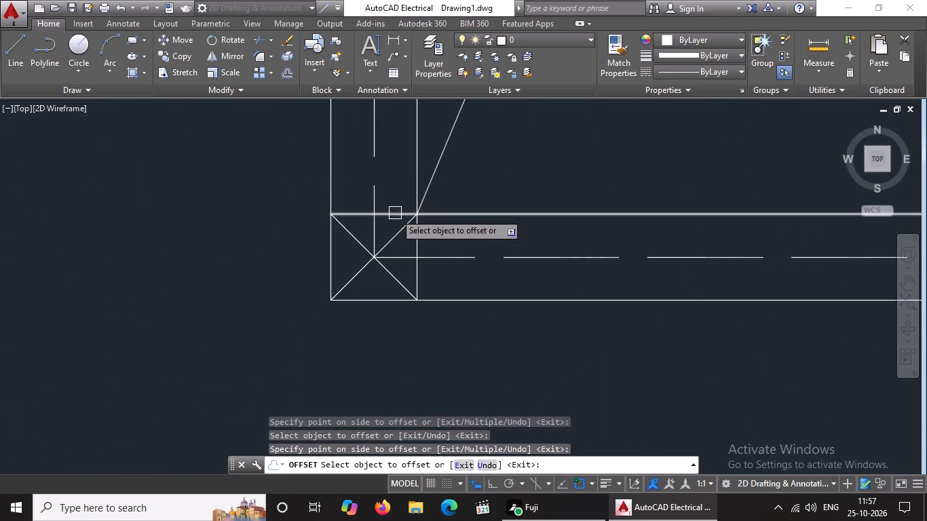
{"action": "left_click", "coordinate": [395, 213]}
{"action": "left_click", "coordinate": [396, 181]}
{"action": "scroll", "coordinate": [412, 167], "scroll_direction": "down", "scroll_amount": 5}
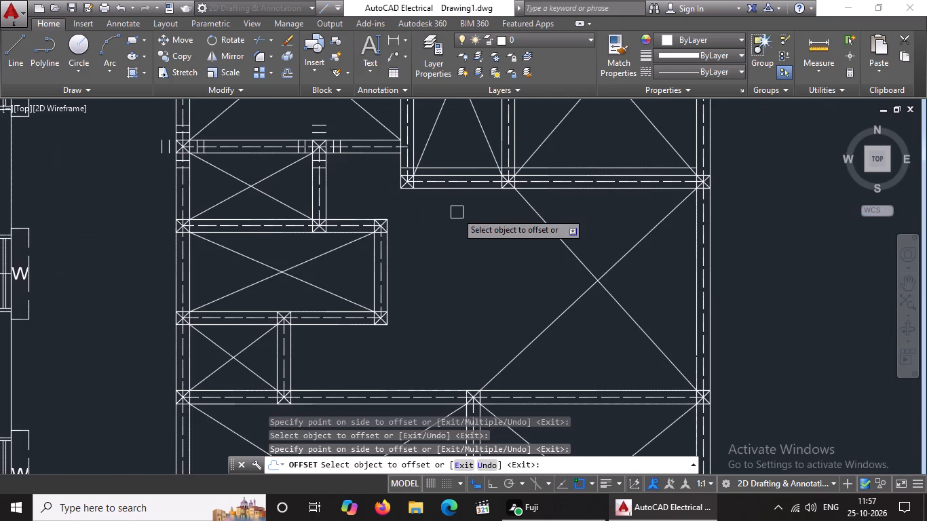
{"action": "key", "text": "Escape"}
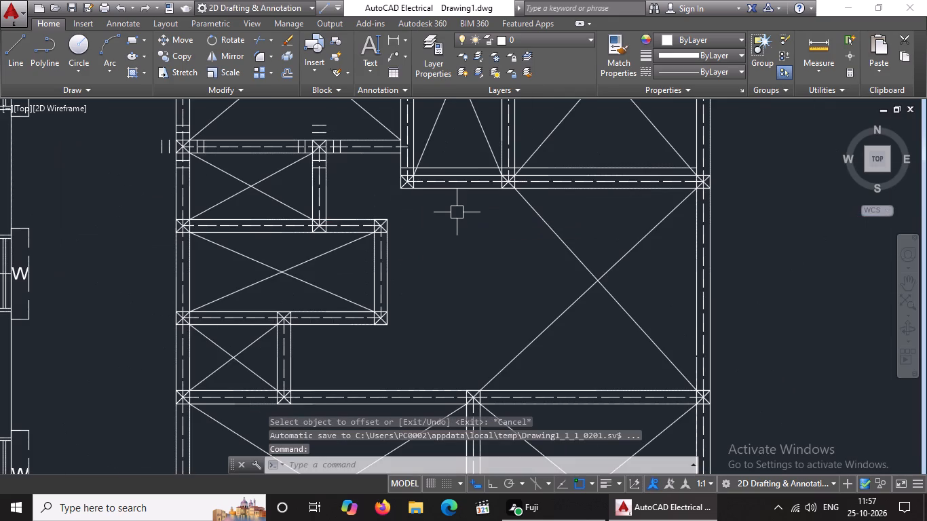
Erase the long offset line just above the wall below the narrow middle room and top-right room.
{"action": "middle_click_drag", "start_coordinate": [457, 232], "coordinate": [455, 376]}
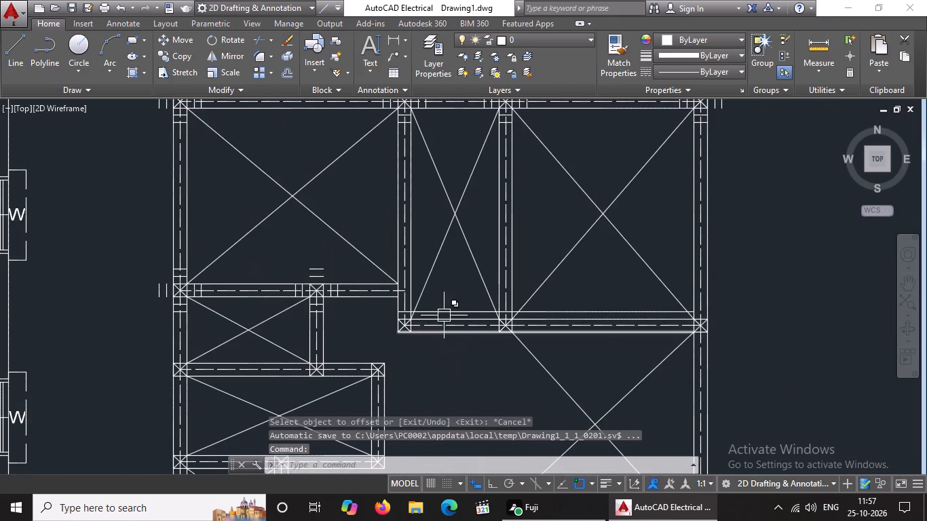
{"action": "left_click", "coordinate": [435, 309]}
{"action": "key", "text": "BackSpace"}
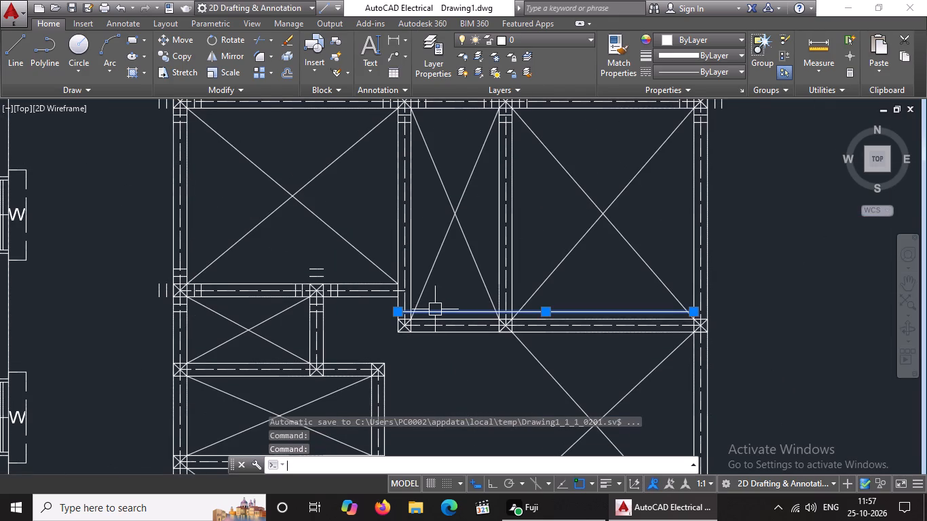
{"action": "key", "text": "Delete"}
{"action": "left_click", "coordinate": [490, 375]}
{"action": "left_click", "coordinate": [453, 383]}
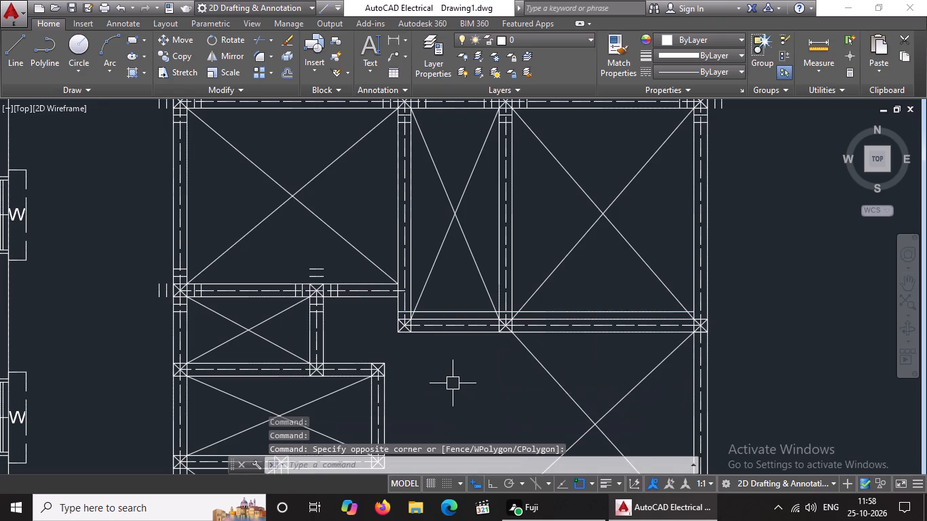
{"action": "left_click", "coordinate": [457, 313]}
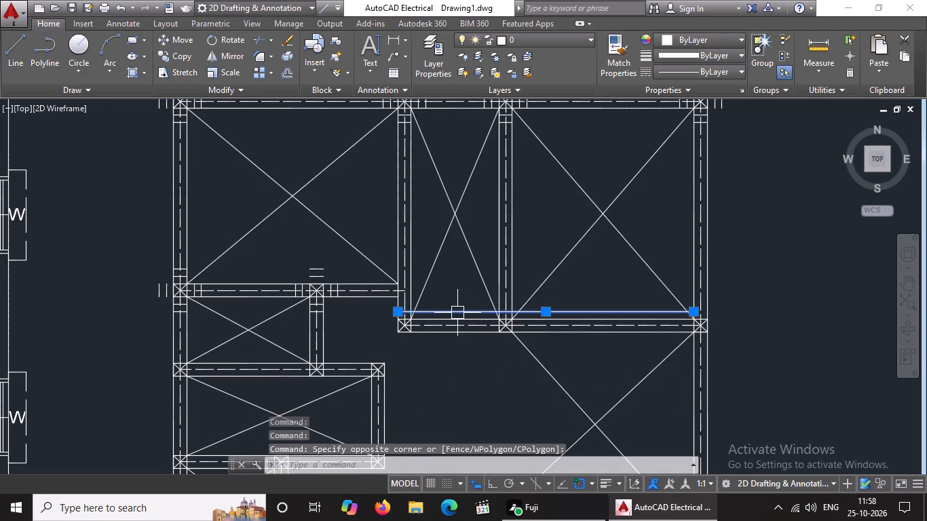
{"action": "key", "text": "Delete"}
Erase the two diagonals of the column at the narrow middle room's lower-left corner.
{"action": "scroll", "coordinate": [411, 313], "scroll_direction": "up", "scroll_amount": 2}
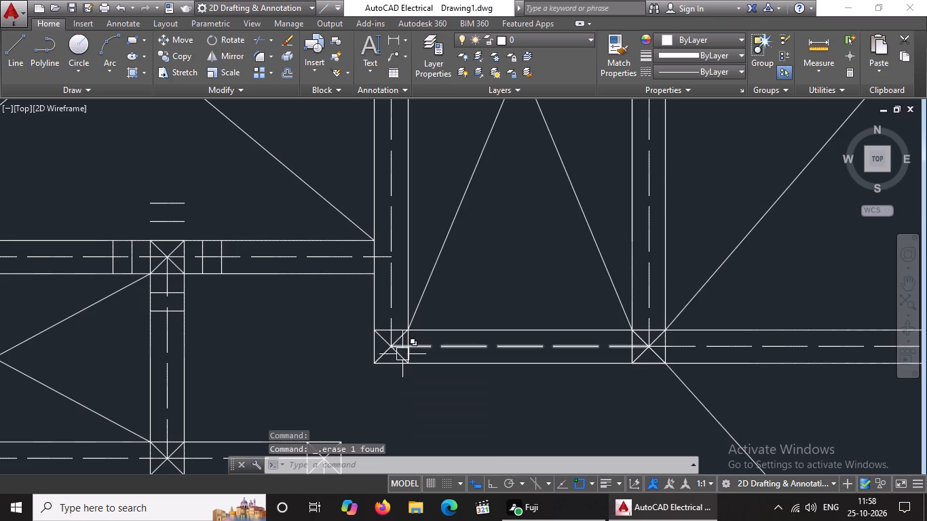
{"action": "scroll", "coordinate": [401, 358], "scroll_direction": "up", "scroll_amount": 3}
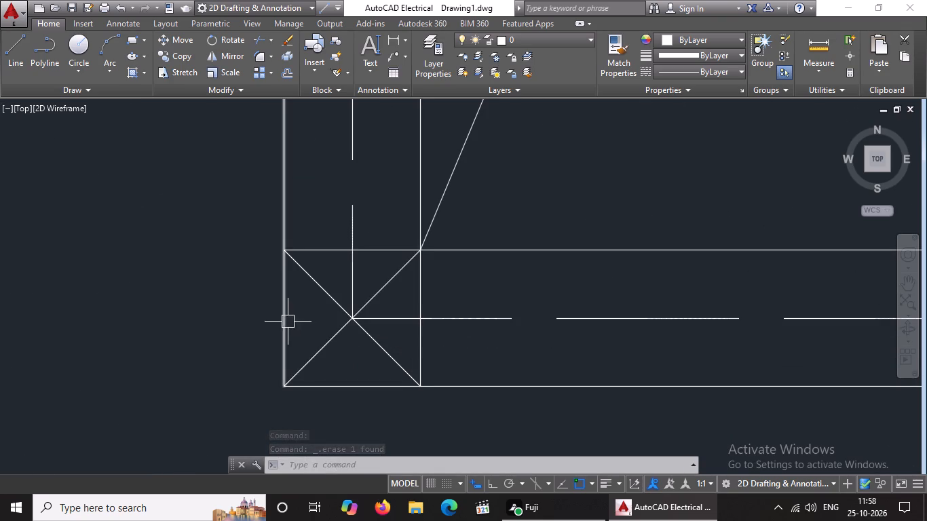
{"action": "left_click_drag", "start_coordinate": [226, 212], "coordinate": [261, 235]}
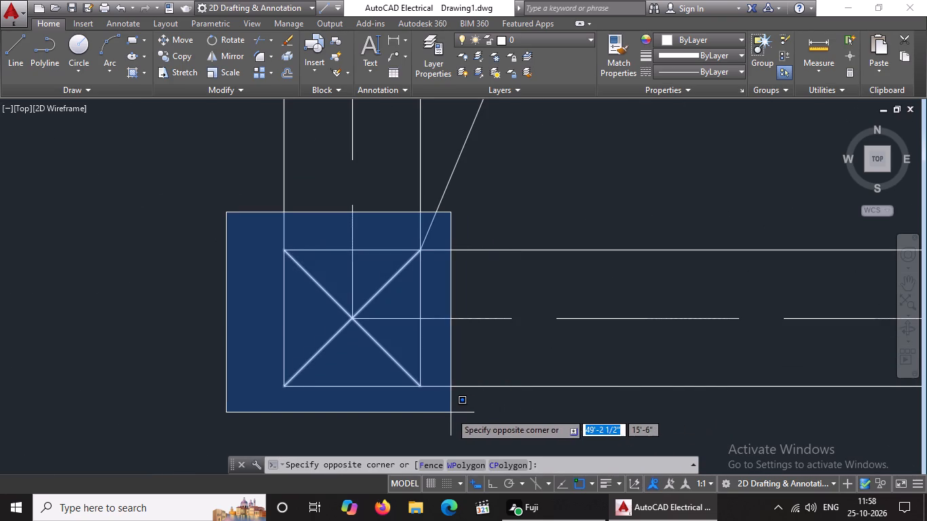
{"action": "left_click", "coordinate": [451, 412]}
{"action": "scroll", "coordinate": [430, 418], "scroll_direction": "down", "scroll_amount": 3}
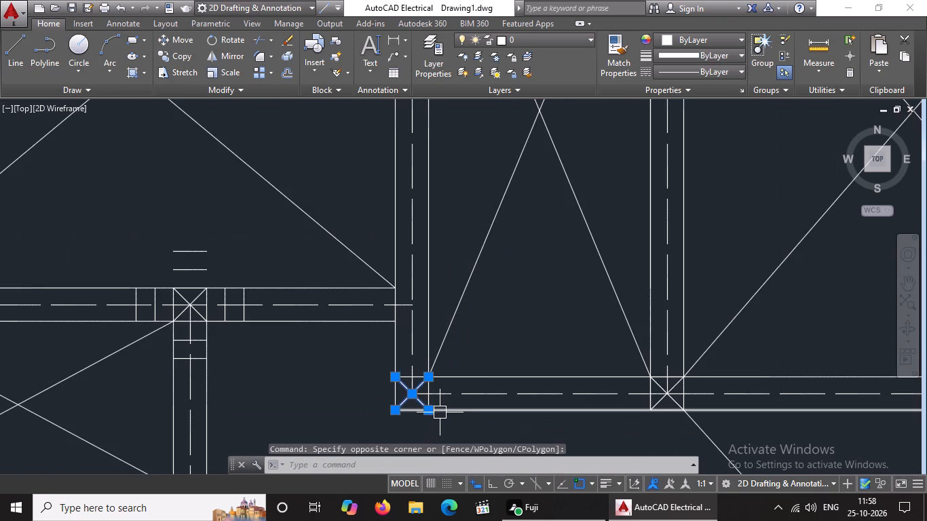
{"action": "key", "text": "Delete"}
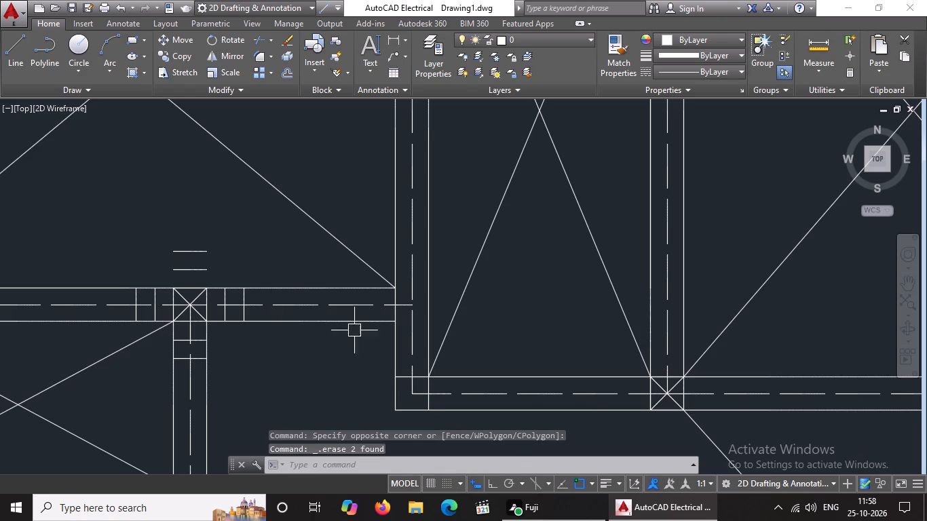
Copy the outlined column at the narrow middle room's lower-right corner to that room's lower-left corner.
{"action": "left_click_drag", "start_coordinate": [619, 360], "coordinate": [631, 365]}
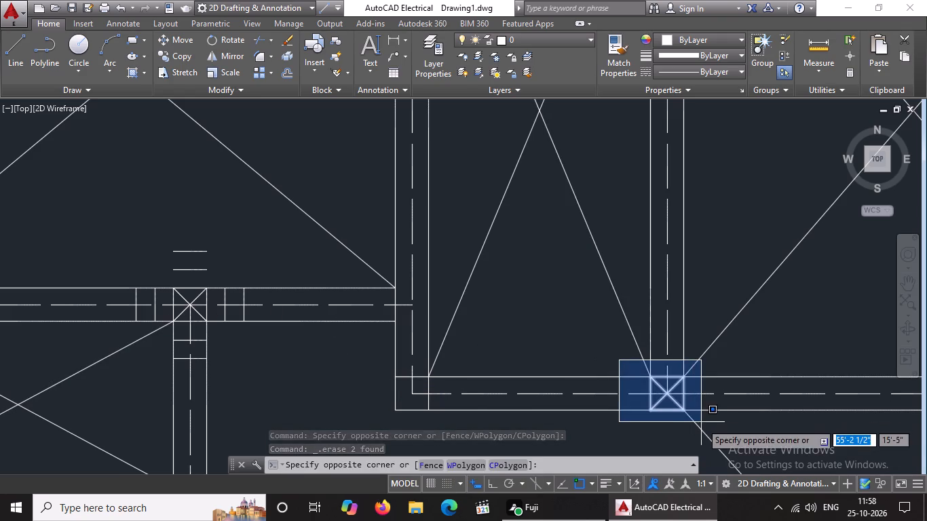
{"action": "left_click", "coordinate": [702, 423]}
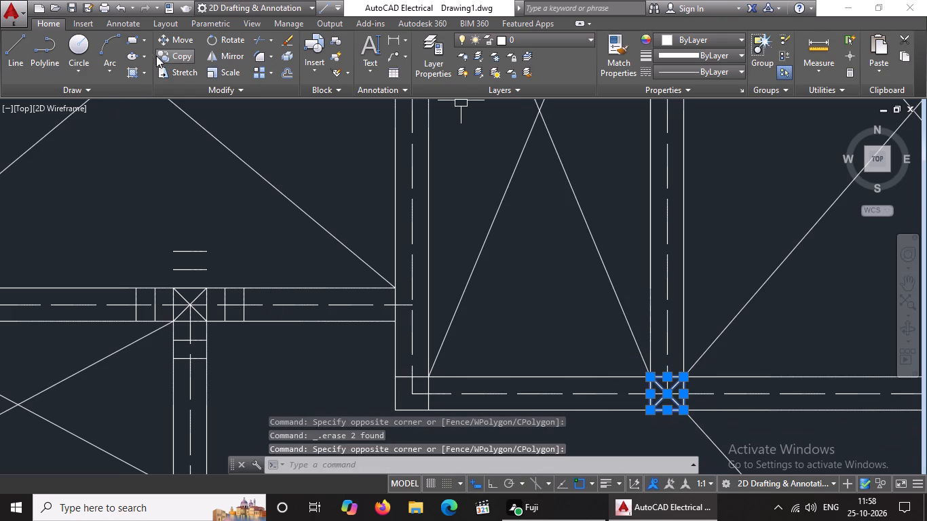
{"action": "left_click", "coordinate": [178, 55]}
{"action": "left_click", "coordinate": [652, 410]}
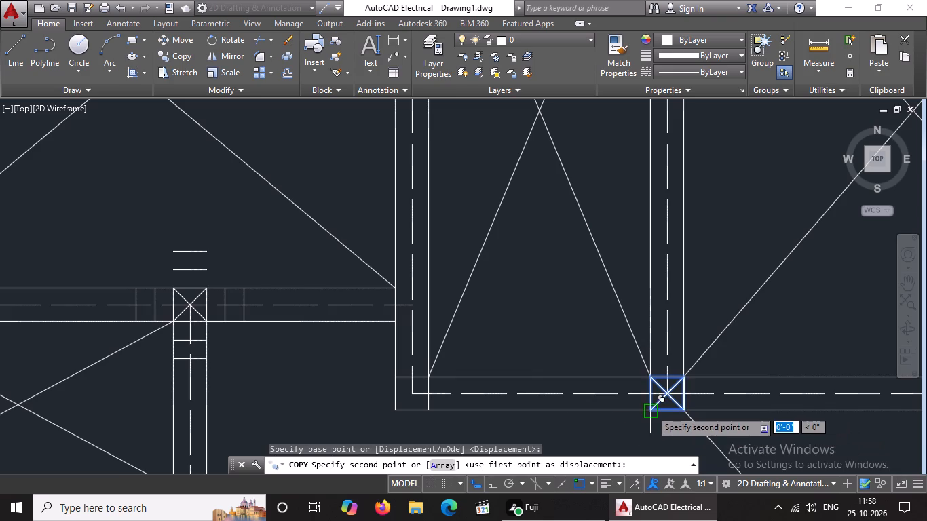
{"action": "left_click", "coordinate": [395, 408]}
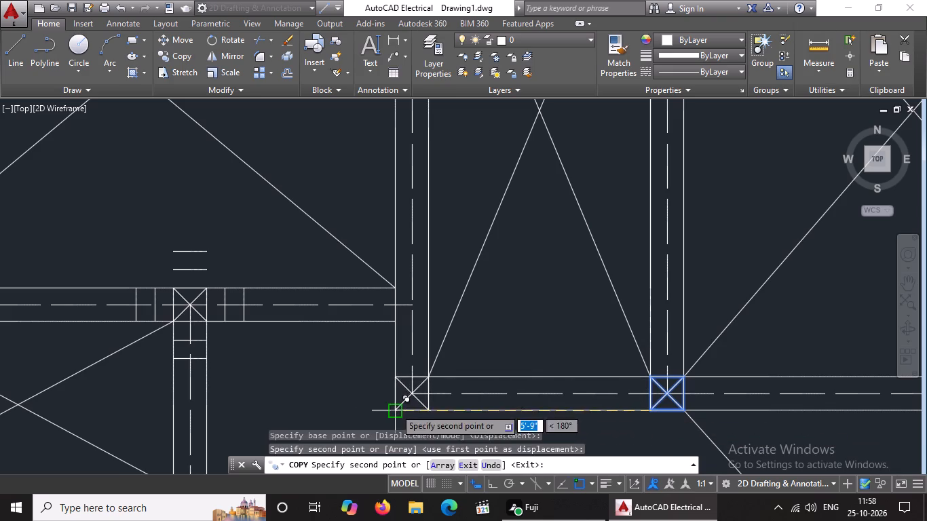
{"action": "scroll", "coordinate": [428, 383], "scroll_direction": "down", "scroll_amount": 4}
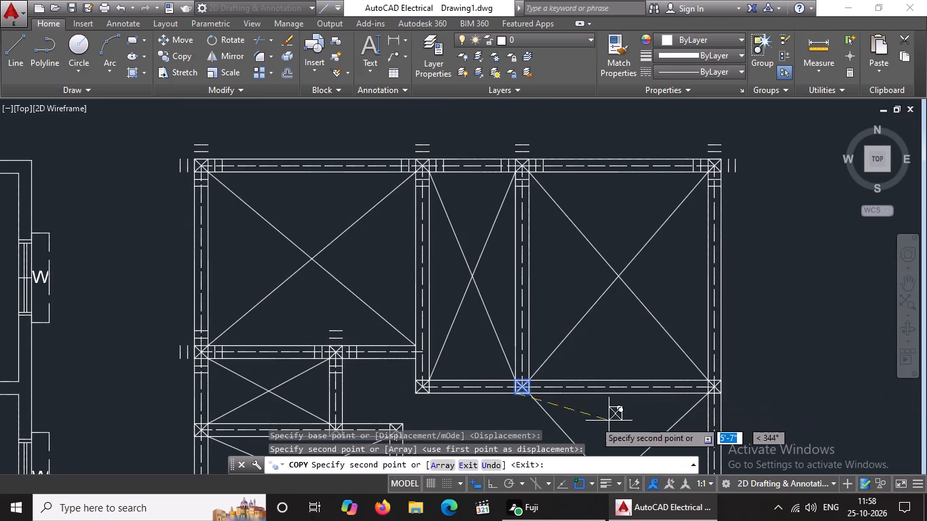
{"action": "middle_click_drag", "start_coordinate": [578, 420], "coordinate": [548, 288]}
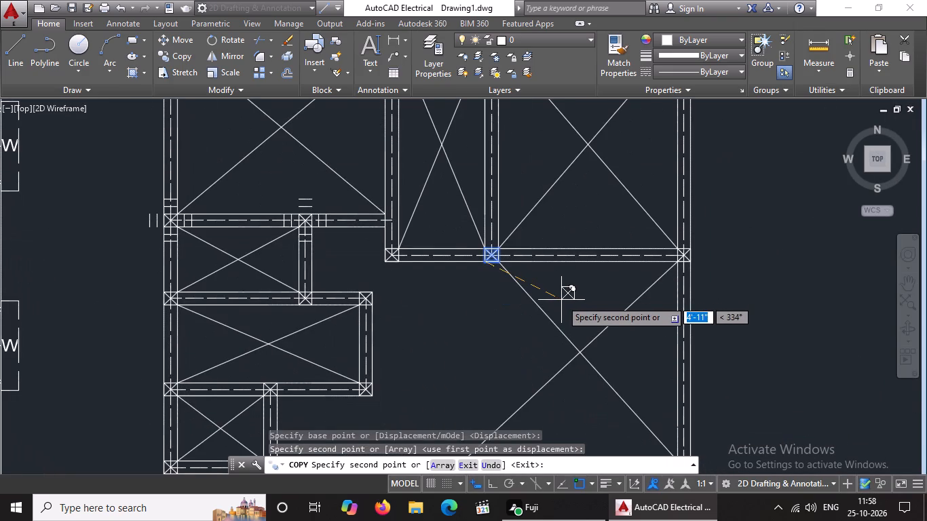
{"action": "key", "text": "Escape"}
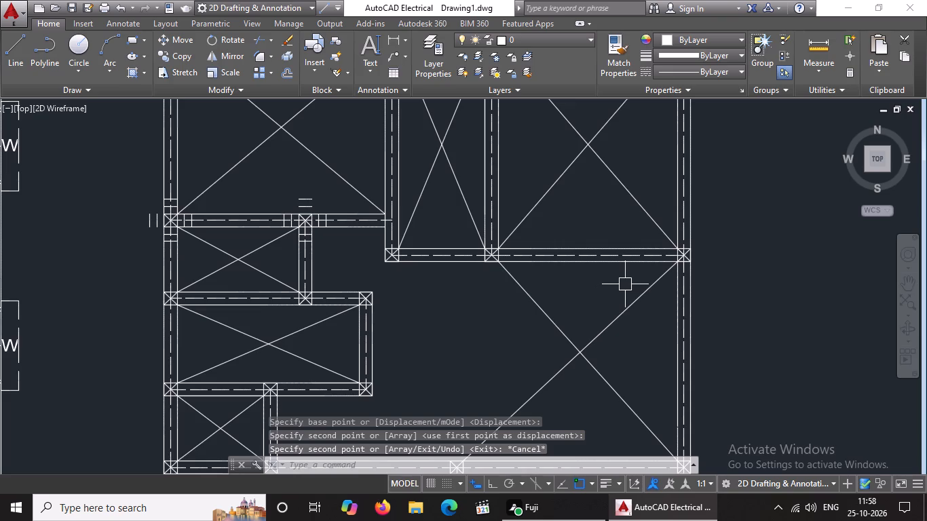
Offset the bottom edge of the column at the narrow middle room's lower-left corner downward twice, by 5" each.
{"action": "middle_click_drag", "start_coordinate": [413, 324], "coordinate": [423, 434]}
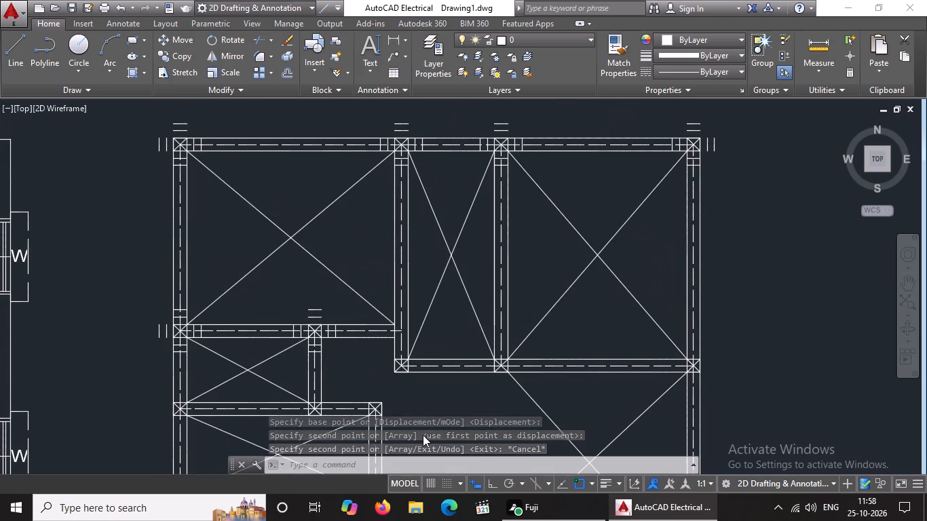
{"action": "middle_click_drag", "start_coordinate": [444, 402], "coordinate": [443, 392]}
{"action": "middle_click_drag", "start_coordinate": [432, 388], "coordinate": [431, 353]}
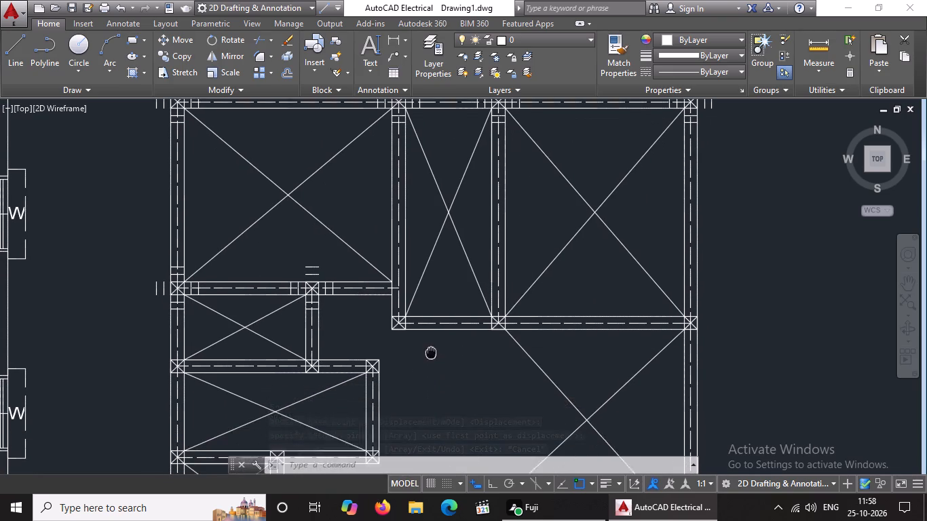
{"action": "middle_click_drag", "start_coordinate": [431, 353], "coordinate": [431, 350]}
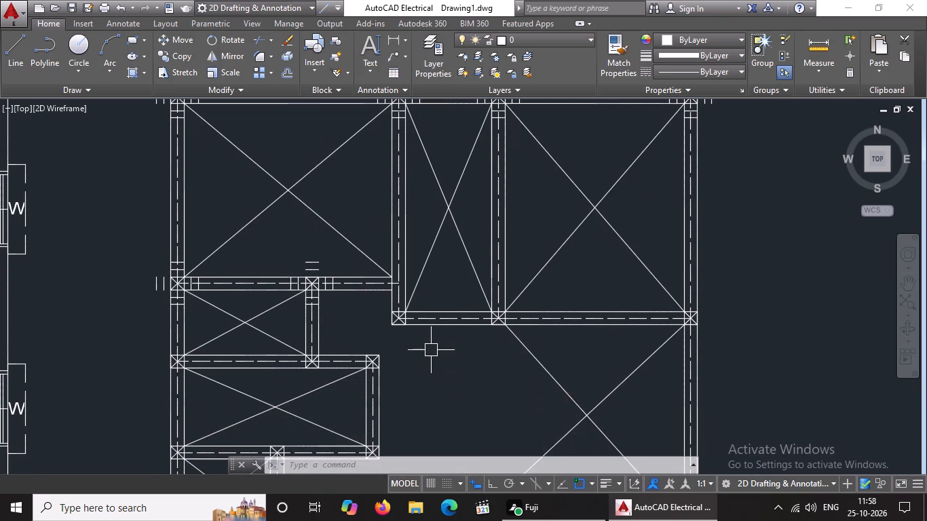
{"action": "key", "text": "Escape"}
{"action": "key", "text": "o"}
{"action": "key", "text": "Return"}
{"action": "key", "text": "5"}
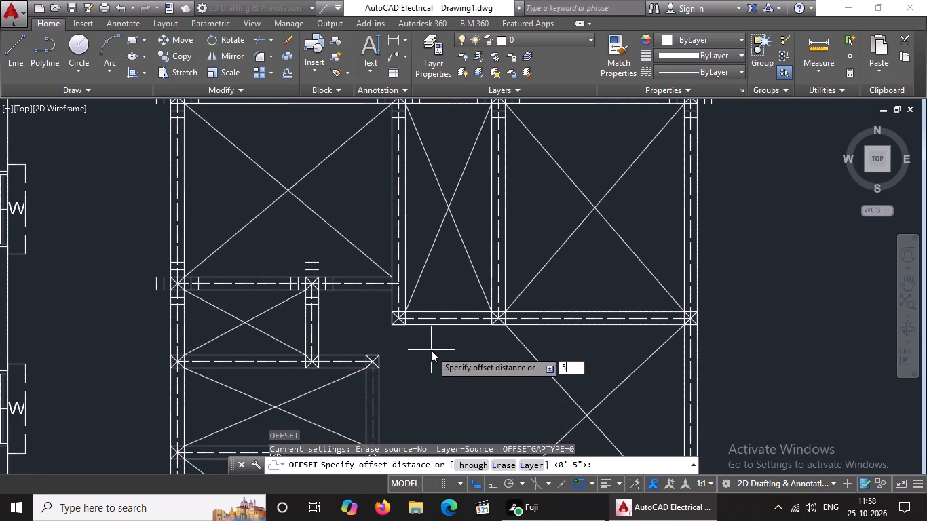
{"action": "key", "text": "shift+quotedbl"}
{"action": "key", "text": "Return"}
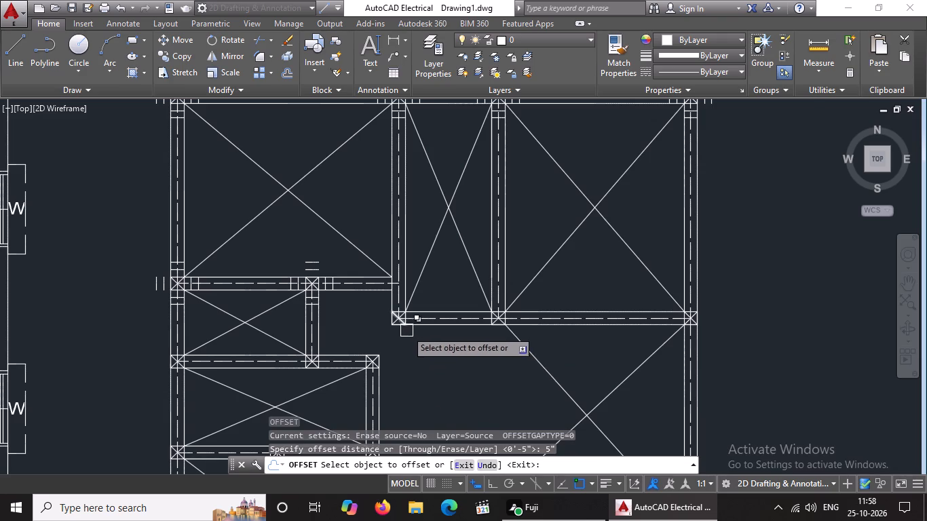
{"action": "scroll", "coordinate": [405, 330], "scroll_direction": "up", "scroll_amount": 2}
{"action": "left_click", "coordinate": [382, 320]}
{"action": "left_click", "coordinate": [383, 324]}
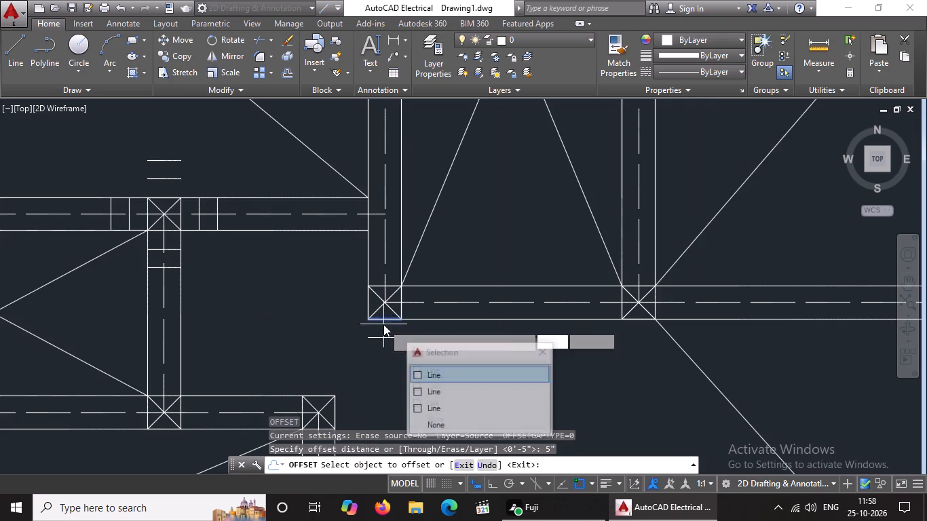
{"action": "left_click", "coordinate": [386, 373]}
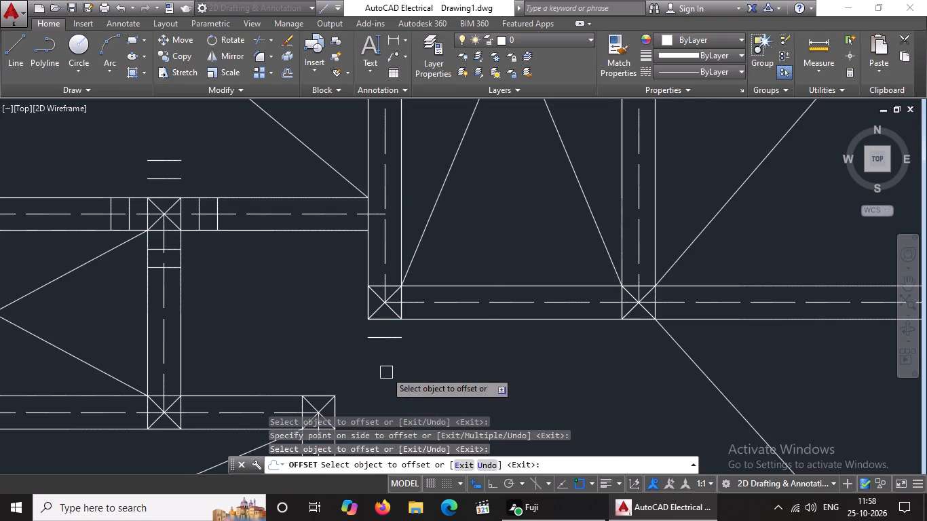
{"action": "left_click", "coordinate": [390, 340]}
{"action": "left_click", "coordinate": [390, 381]}
Offset the right, top and left edges of the column at the narrow middle room's lower-left corner outward twice each, by 5".
{"action": "scroll", "coordinate": [406, 309], "scroll_direction": "up", "scroll_amount": 2}
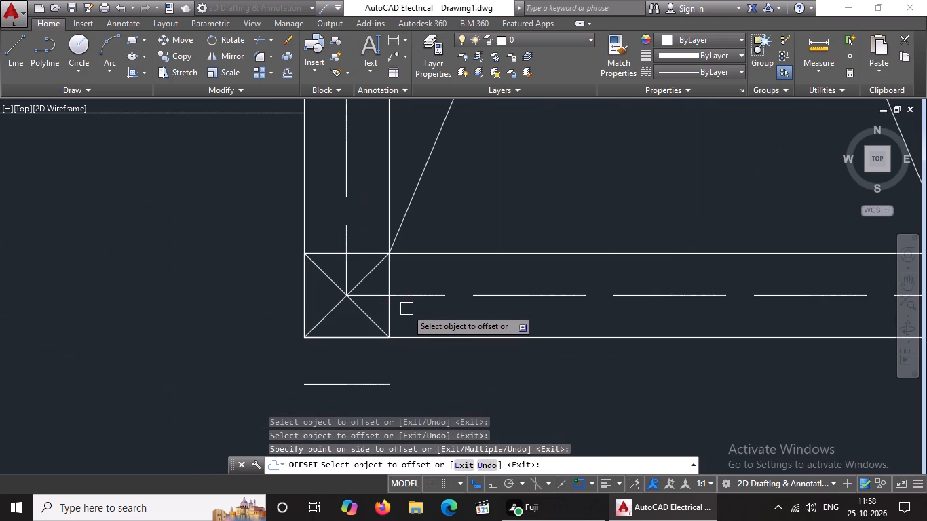
{"action": "left_click_drag", "start_coordinate": [386, 317], "coordinate": [394, 315]}
{"action": "left_click", "coordinate": [443, 307]}
{"action": "left_click", "coordinate": [442, 316]}
{"action": "left_click", "coordinate": [530, 304]}
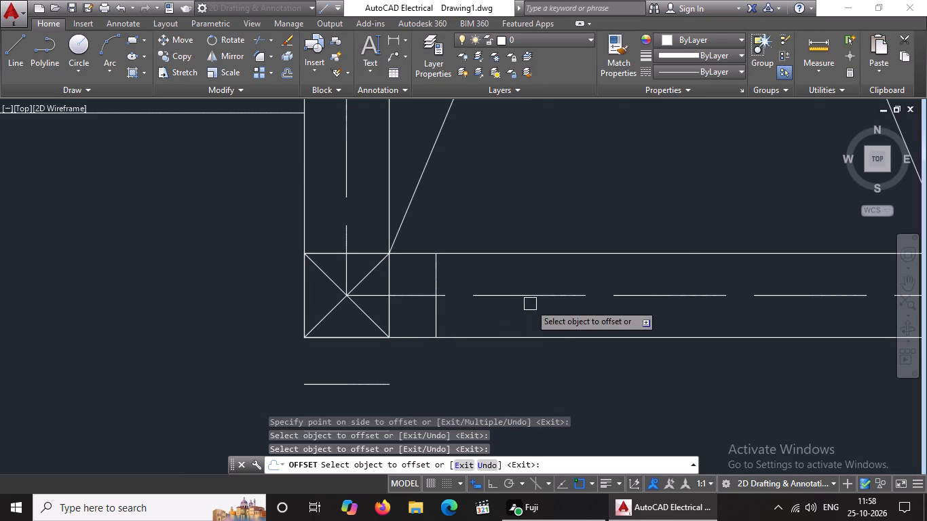
{"action": "left_click", "coordinate": [436, 319]}
{"action": "left_click", "coordinate": [461, 315]}
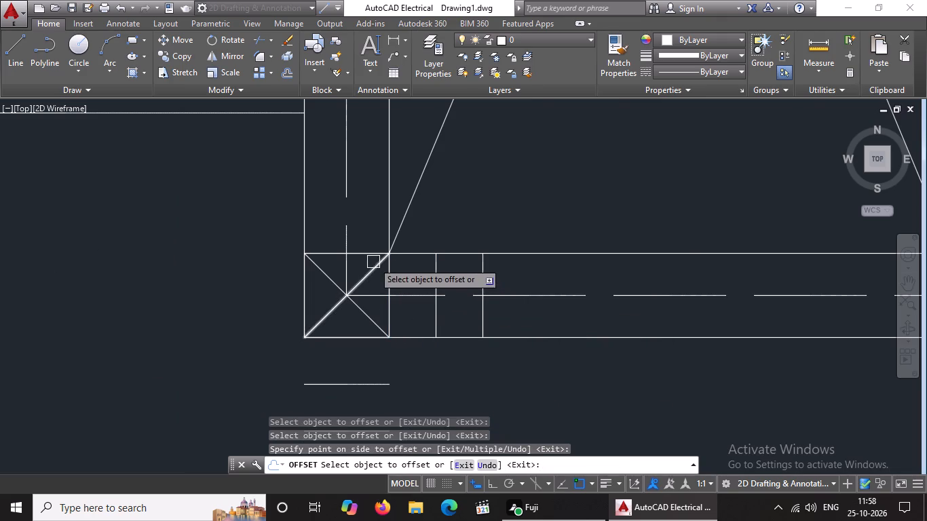
{"action": "left_click_drag", "start_coordinate": [366, 257], "coordinate": [367, 250]}
{"action": "left_click", "coordinate": [371, 217]}
{"action": "left_click_drag", "start_coordinate": [368, 210], "coordinate": [368, 199]}
{"action": "left_click", "coordinate": [369, 175]}
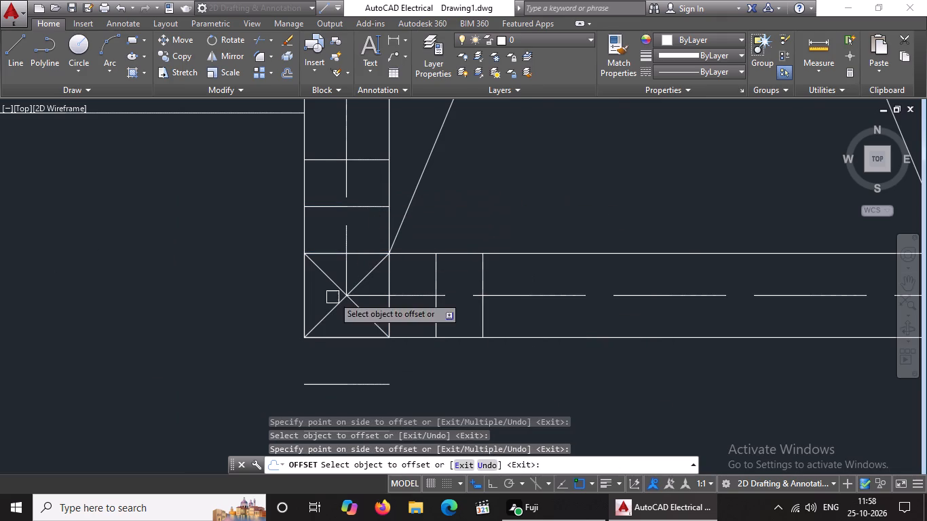
{"action": "left_click", "coordinate": [308, 300]}
{"action": "left_click", "coordinate": [281, 300]}
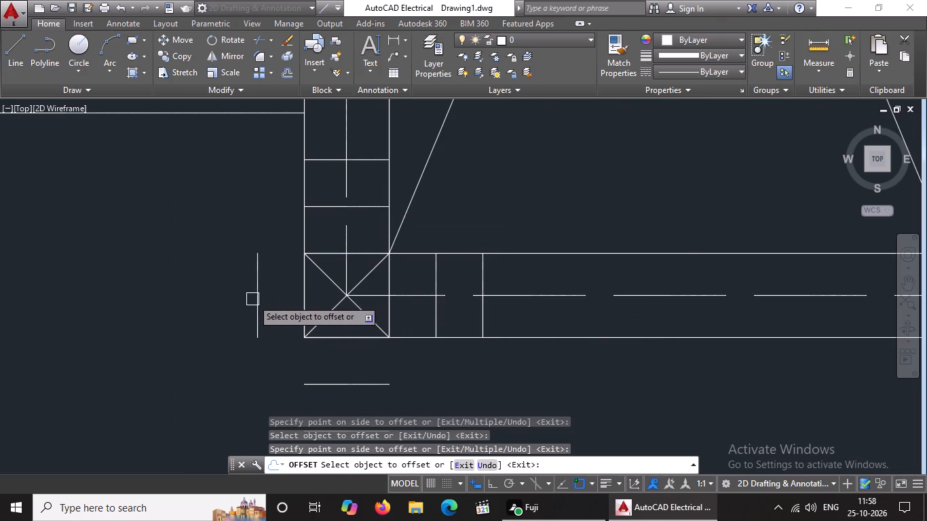
{"action": "left_click", "coordinate": [258, 296]}
{"action": "left_click", "coordinate": [226, 305]}
Offset the bottom and right edges of the column at the narrow middle room's lower-right corner outward twice each, by 5".
{"action": "scroll", "coordinate": [349, 278], "scroll_direction": "down", "scroll_amount": 5}
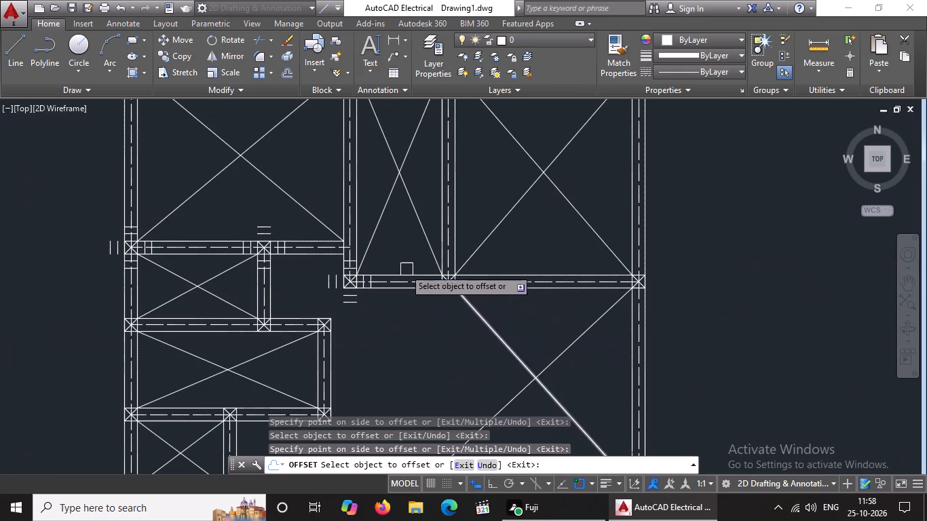
{"action": "scroll", "coordinate": [446, 271], "scroll_direction": "up", "scroll_amount": 2}
{"action": "scroll", "coordinate": [436, 325], "scroll_direction": "up", "scroll_amount": 2}
{"action": "left_click", "coordinate": [463, 299]}
{"action": "left_click", "coordinate": [456, 335]}
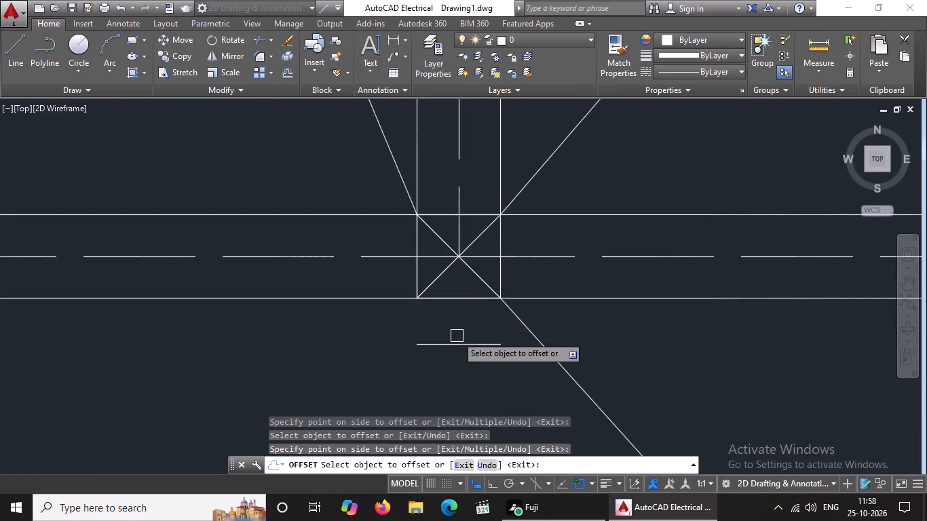
{"action": "left_click_drag", "start_coordinate": [447, 343], "coordinate": [445, 349]}
{"action": "left_click", "coordinate": [440, 379]}
{"action": "left_click", "coordinate": [502, 277]}
{"action": "left_click", "coordinate": [559, 270]}
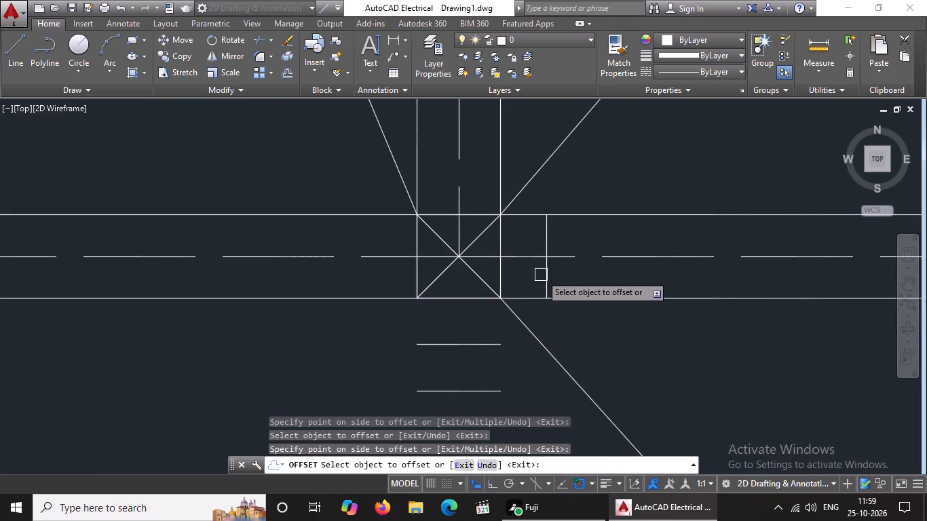
{"action": "left_click", "coordinate": [548, 272]}
{"action": "left_click", "coordinate": [573, 266]}
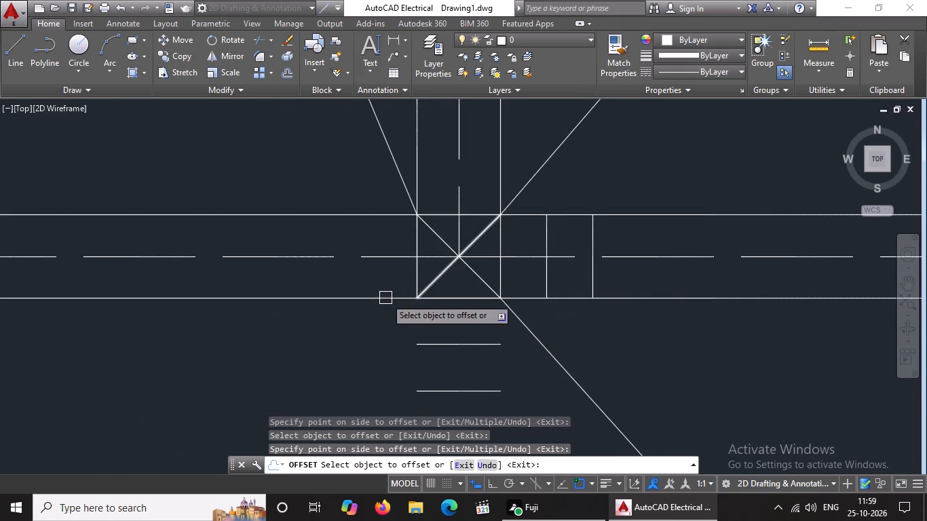
Offset the left and top edges of the column at the narrow middle room's lower-right corner outward twice each, by 5".
{"action": "left_click", "coordinate": [413, 277]}
{"action": "left_click", "coordinate": [365, 286]}
{"action": "left_click", "coordinate": [368, 280]}
{"action": "left_click_drag", "start_coordinate": [333, 288], "coordinate": [349, 275]}
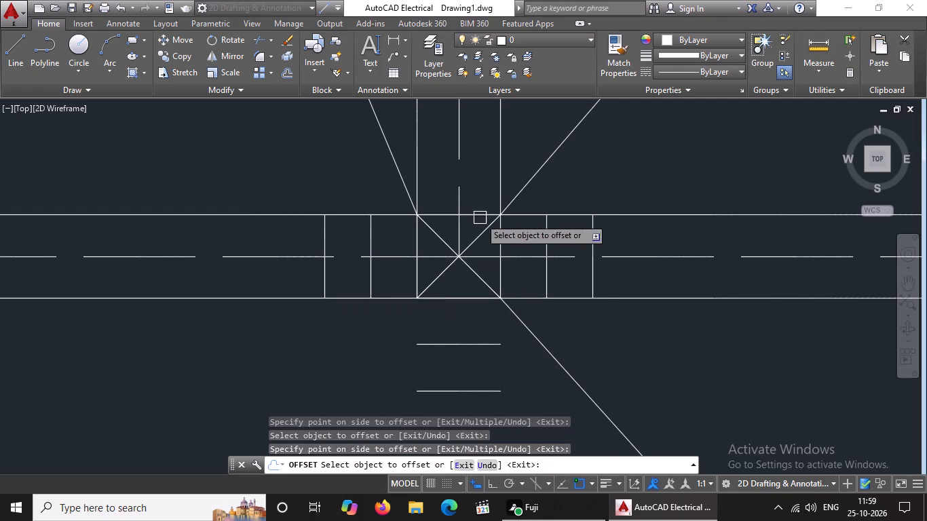
{"action": "left_click_drag", "start_coordinate": [474, 214], "coordinate": [476, 207]}
{"action": "left_click", "coordinate": [481, 180]}
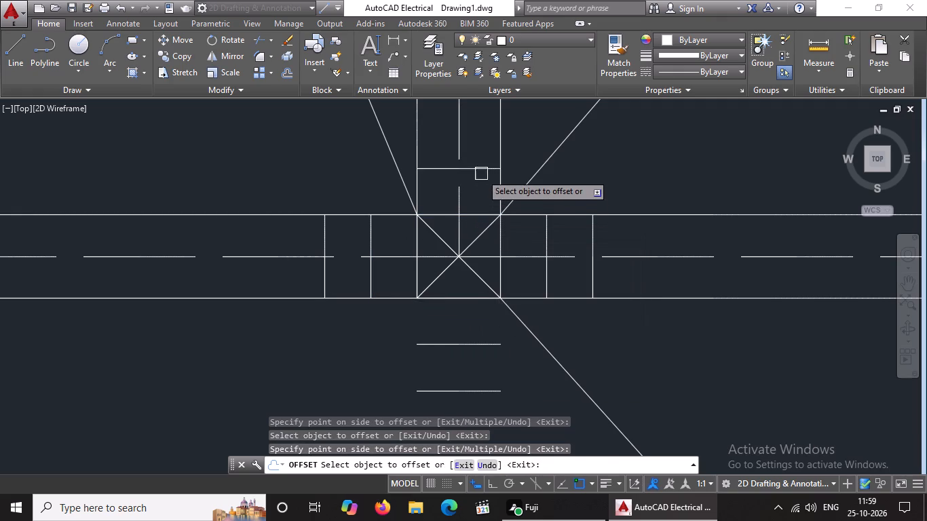
{"action": "left_click", "coordinate": [481, 168]}
{"action": "left_click", "coordinate": [487, 138]}
Offset the right and bottom edges of the column at the top-right room's lower-right corner outward twice each, by 5".
{"action": "scroll", "coordinate": [488, 140], "scroll_direction": "down", "scroll_amount": 5}
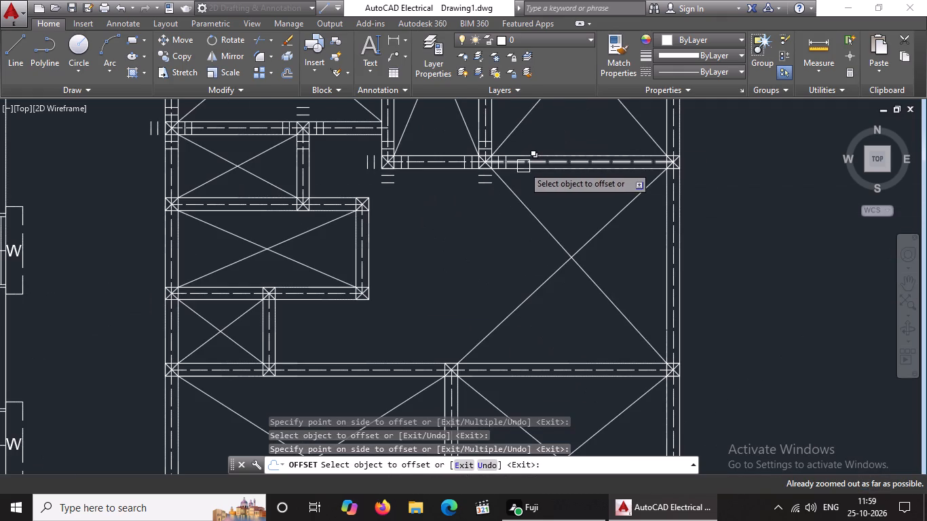
{"action": "middle_click_drag", "start_coordinate": [513, 192], "coordinate": [481, 294]}
{"action": "scroll", "coordinate": [590, 251], "scroll_direction": "up", "scroll_amount": 2}
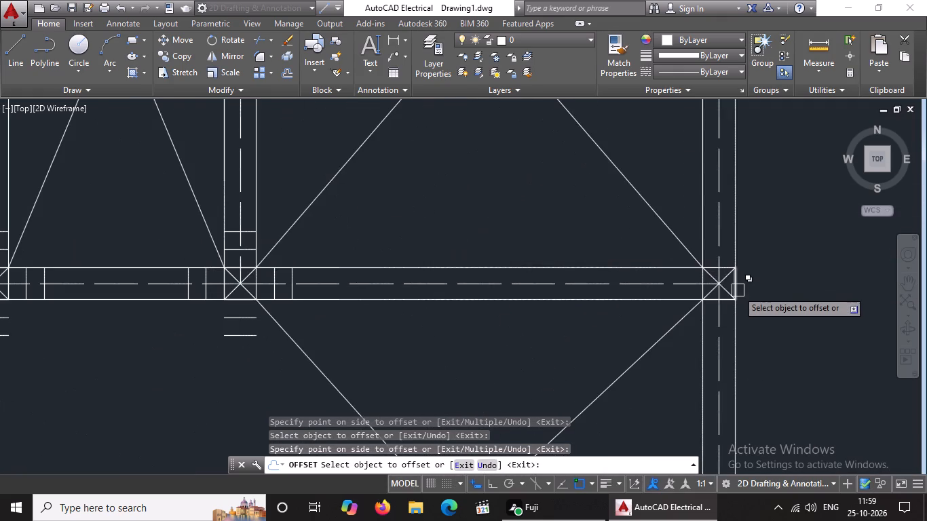
{"action": "scroll", "coordinate": [738, 290], "scroll_direction": "up", "scroll_amount": 1}
{"action": "left_click_drag", "start_coordinate": [730, 284], "coordinate": [754, 279]}
{"action": "left_click", "coordinate": [771, 278]}
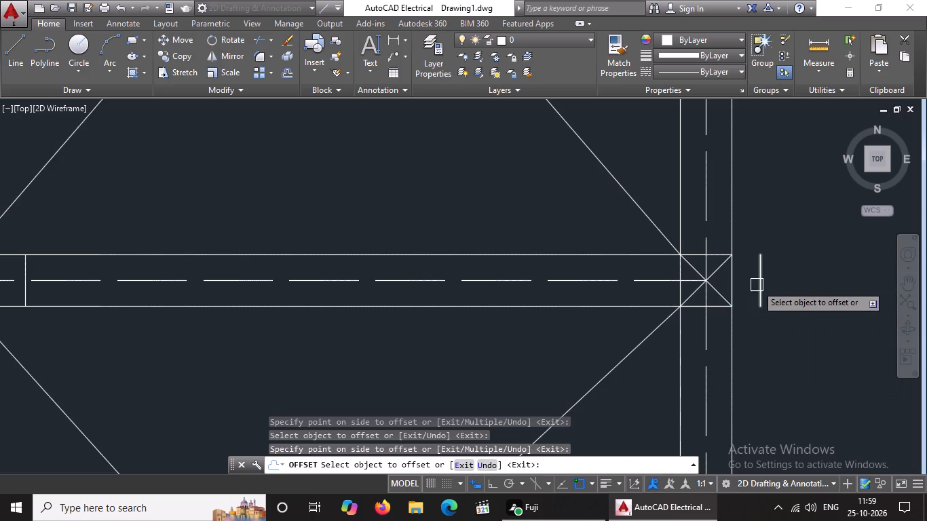
{"action": "left_click", "coordinate": [756, 285]}
{"action": "left_click", "coordinate": [776, 281]}
{"action": "left_click_drag", "start_coordinate": [720, 310], "coordinate": [717, 332]}
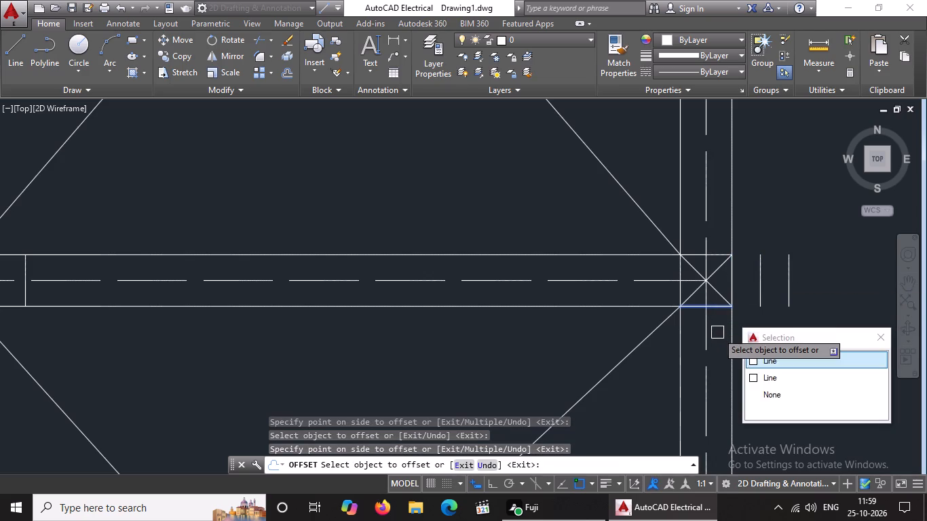
{"action": "left_click_drag", "start_coordinate": [717, 332], "coordinate": [717, 333]}
{"action": "left_click", "coordinate": [717, 333]}
{"action": "left_click_drag", "start_coordinate": [717, 336], "coordinate": [715, 345]}
{"action": "left_click", "coordinate": [713, 360]}
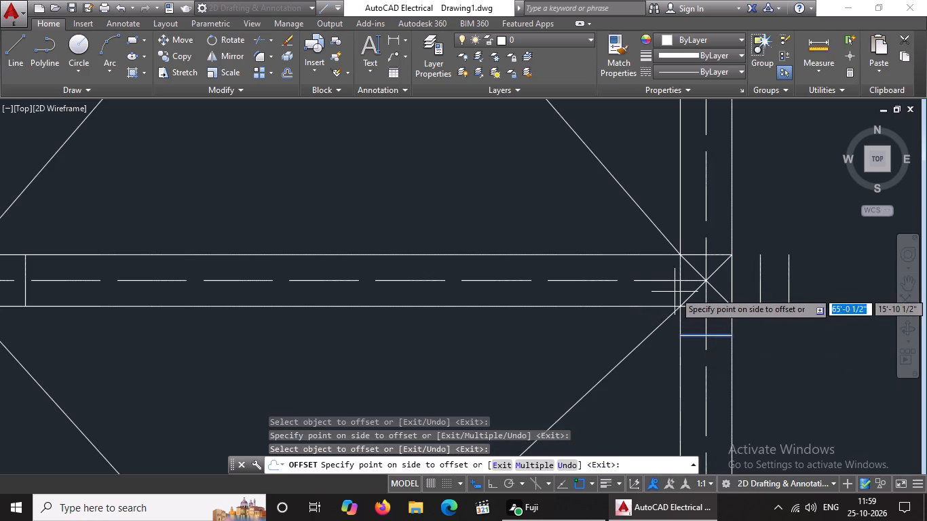
{"action": "left_click", "coordinate": [720, 386]}
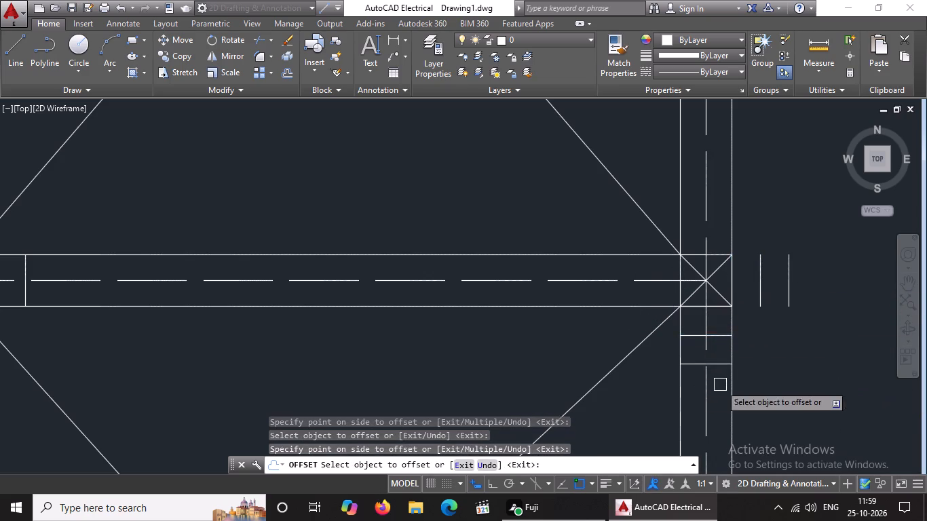
Offset the left and top edges of the column at the top-right room's lower-right corner outward twice each, by 5".
{"action": "scroll", "coordinate": [682, 295], "scroll_direction": "up", "scroll_amount": 2}
{"action": "left_click_drag", "start_coordinate": [676, 293], "coordinate": [638, 303]}
{"action": "left_click_drag", "start_coordinate": [559, 319], "coordinate": [561, 317]}
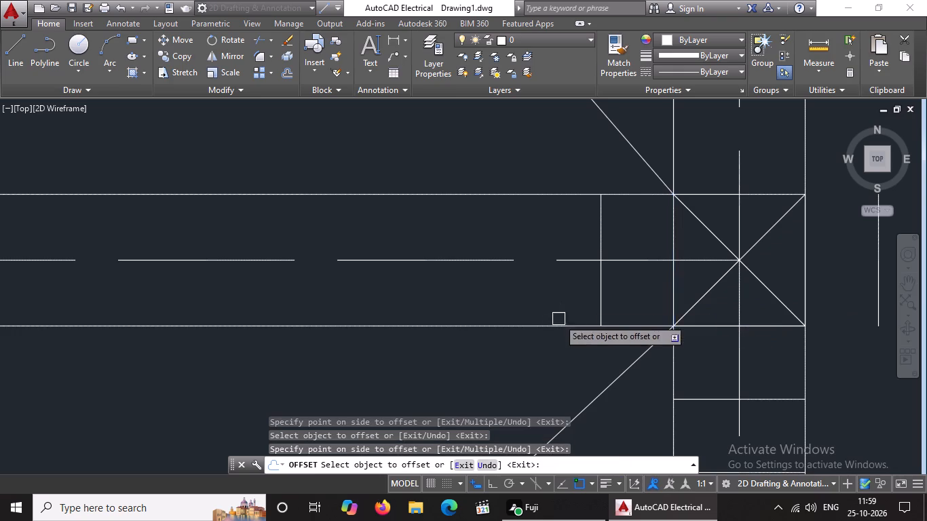
{"action": "left_click_drag", "start_coordinate": [561, 317], "coordinate": [579, 307]}
{"action": "left_click", "coordinate": [597, 294]}
{"action": "left_click", "coordinate": [590, 296]}
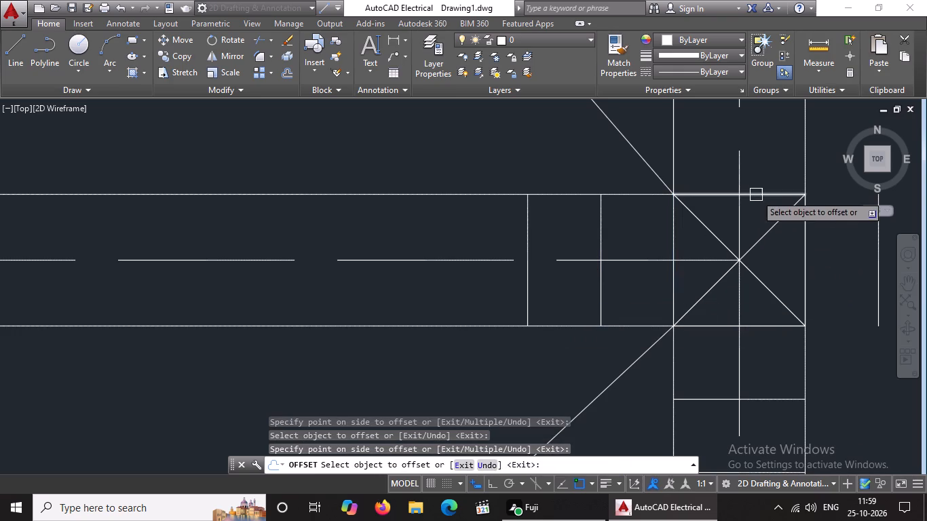
{"action": "left_click_drag", "start_coordinate": [757, 193], "coordinate": [763, 173]}
{"action": "left_click", "coordinate": [770, 141]}
{"action": "scroll", "coordinate": [770, 149], "scroll_direction": "down", "scroll_amount": 2}
{"action": "middle_click_drag", "start_coordinate": [765, 214], "coordinate": [757, 253]}
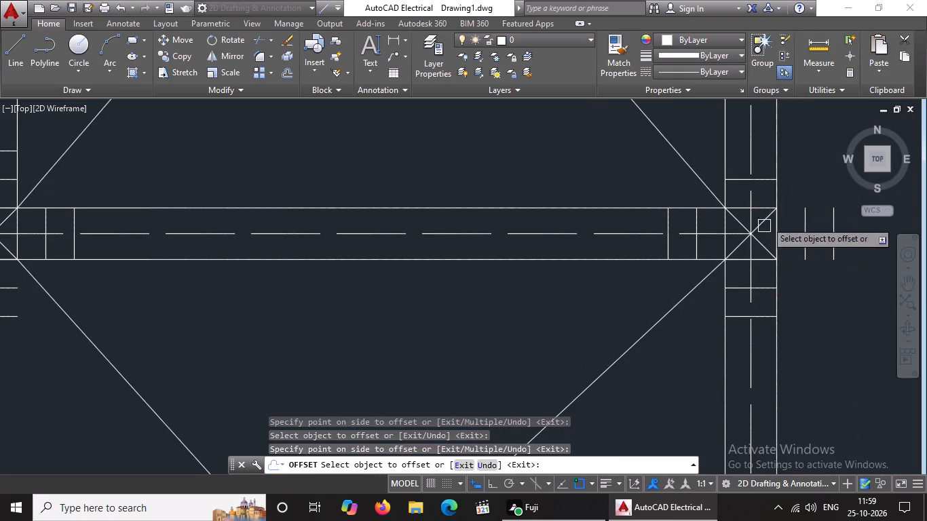
{"action": "left_click", "coordinate": [763, 180]}
{"action": "left_click", "coordinate": [763, 163]}
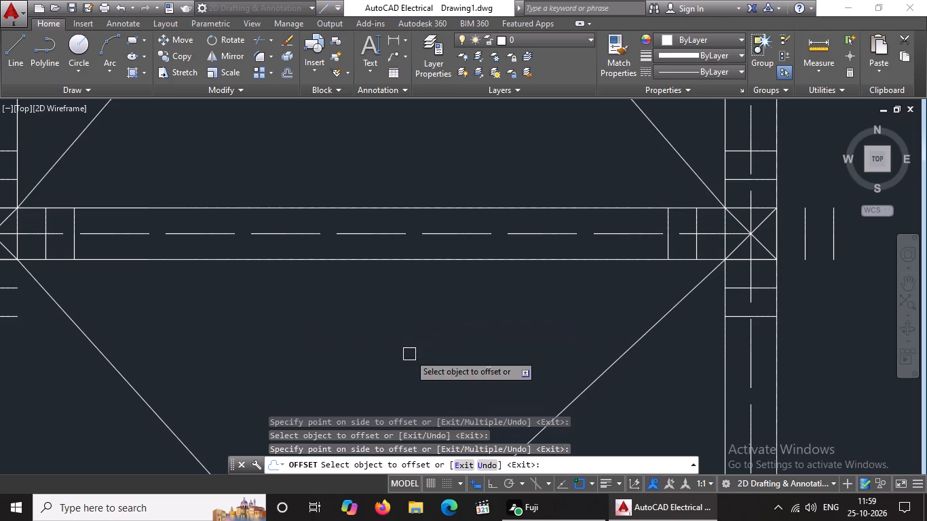
Offset the left and right edges of the outer-wall column at the small left-hand room's lower-left corner outward twice each, by 5".
{"action": "scroll", "coordinate": [478, 312], "scroll_direction": "down", "scroll_amount": 6}
{"action": "middle_click_drag", "start_coordinate": [276, 341], "coordinate": [392, 270]}
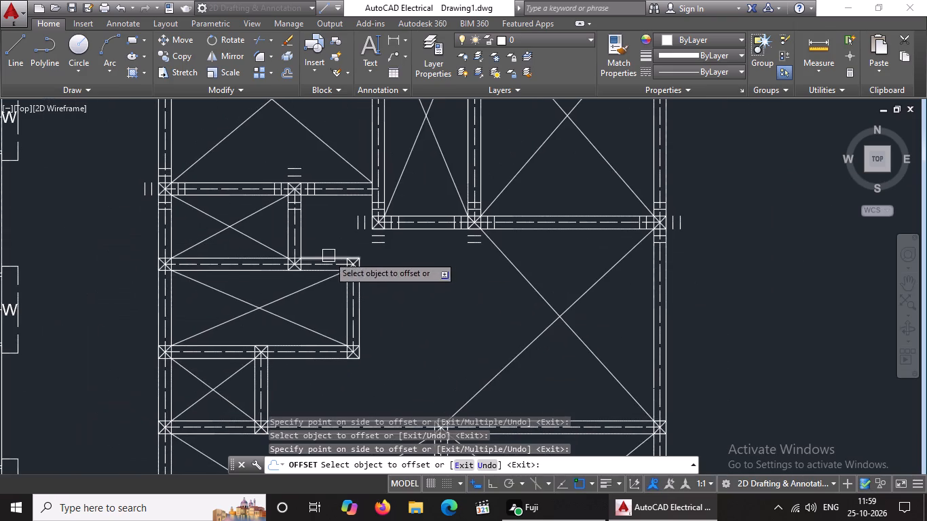
{"action": "scroll", "coordinate": [109, 258], "scroll_direction": "up", "scroll_amount": 2}
{"action": "left_click", "coordinate": [226, 273]}
{"action": "left_click", "coordinate": [208, 280]}
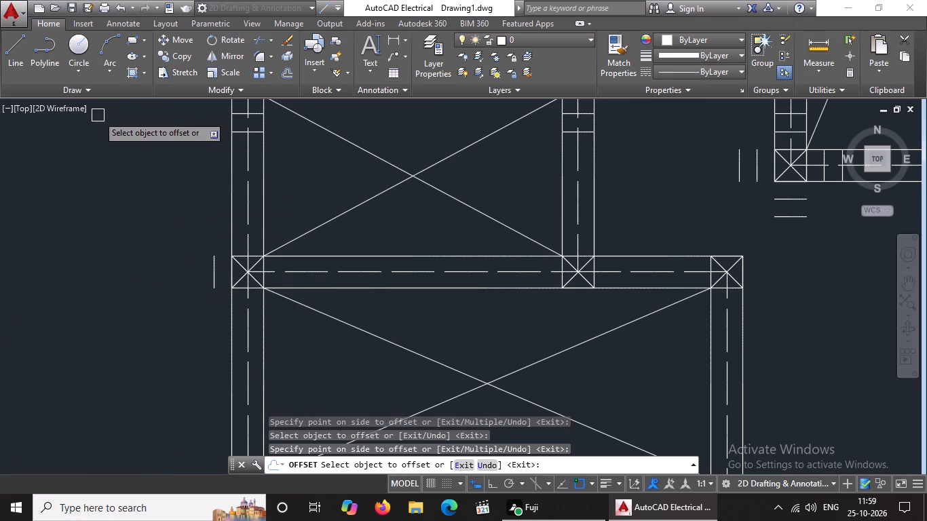
{"action": "left_click_drag", "start_coordinate": [214, 278], "coordinate": [204, 281]}
{"action": "left_click", "coordinate": [173, 284]}
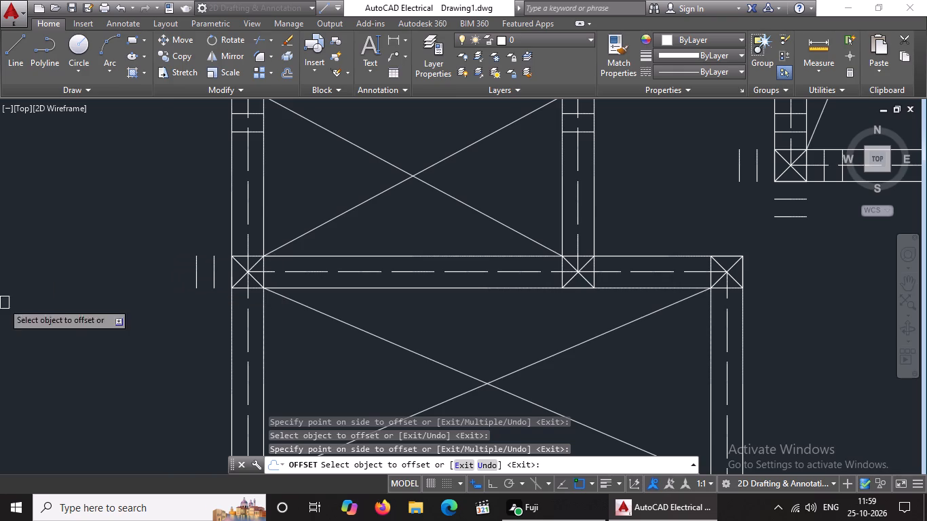
{"action": "scroll", "coordinate": [271, 276], "scroll_direction": "up", "scroll_amount": 1}
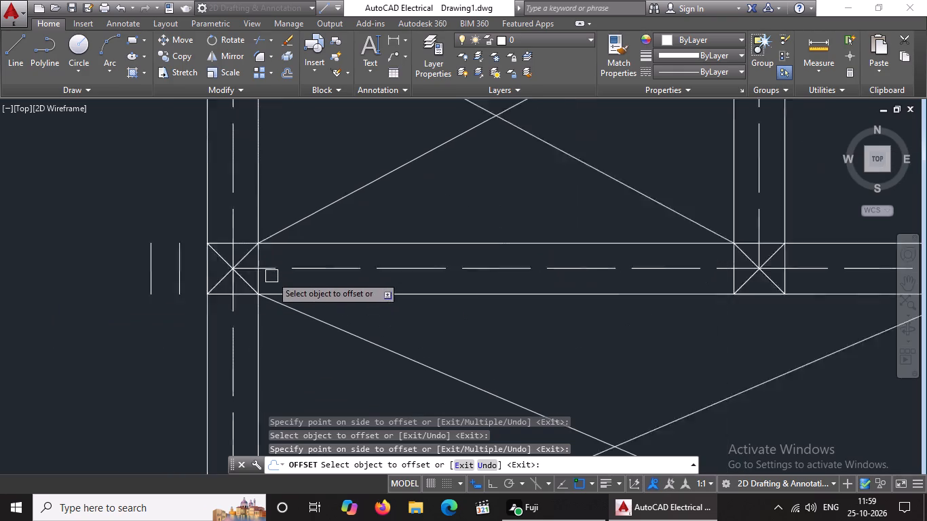
{"action": "scroll", "coordinate": [271, 276], "scroll_direction": "up", "scroll_amount": 1}
{"action": "left_click_drag", "start_coordinate": [251, 285], "coordinate": [261, 282]}
{"action": "left_click", "coordinate": [284, 278]}
{"action": "left_click_drag", "start_coordinate": [295, 277], "coordinate": [316, 276]}
{"action": "left_click", "coordinate": [411, 281]}
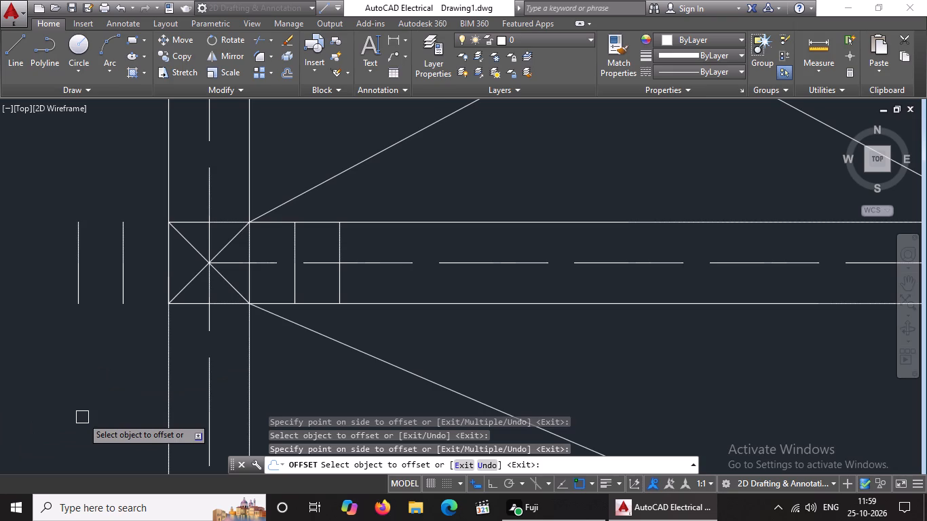
Offset the bottom and top edges of the column at the small left-hand room's lower-left corner outward twice each, by 5".
{"action": "left_click", "coordinate": [224, 305]}
{"action": "left_click", "coordinate": [224, 391]}
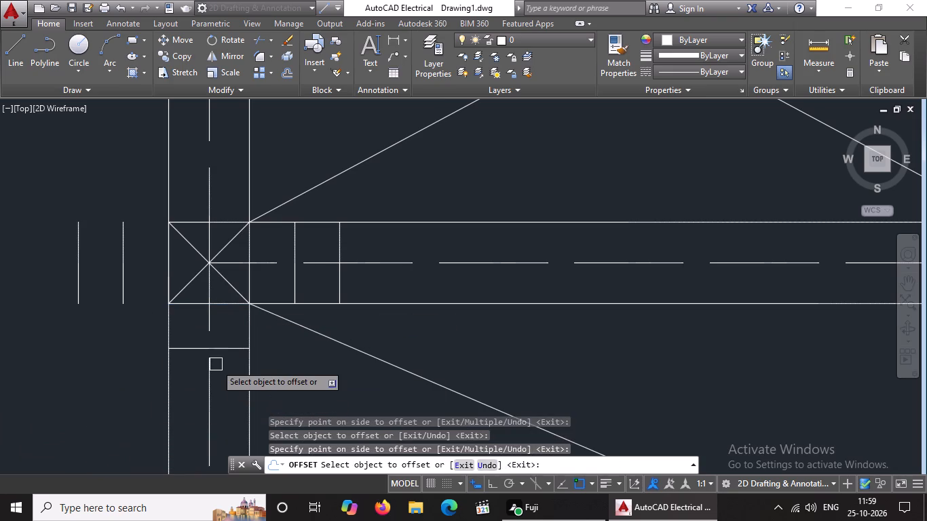
{"action": "left_click", "coordinate": [220, 351]}
{"action": "left_click", "coordinate": [220, 392]}
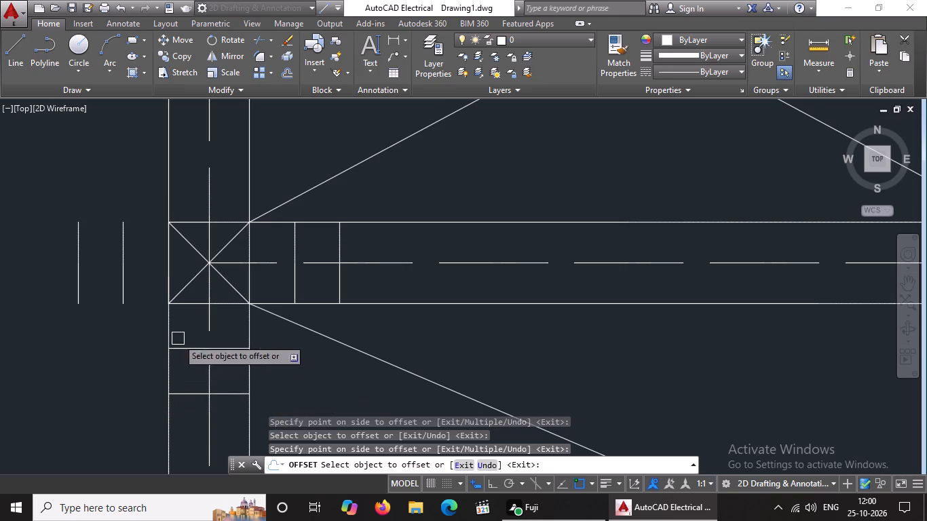
{"action": "left_click", "coordinate": [222, 219]}
{"action": "left_click", "coordinate": [222, 199]}
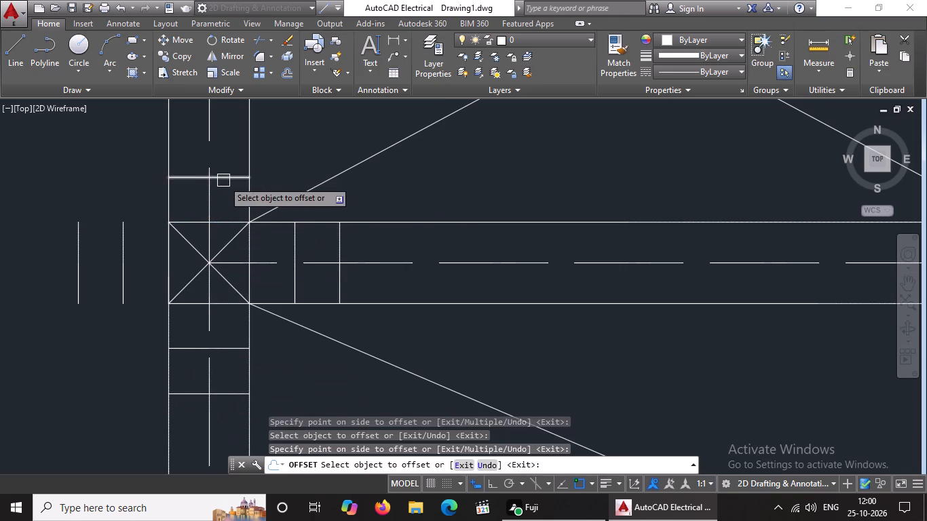
{"action": "left_click_drag", "start_coordinate": [223, 180], "coordinate": [224, 173]}
{"action": "left_click", "coordinate": [229, 149]}
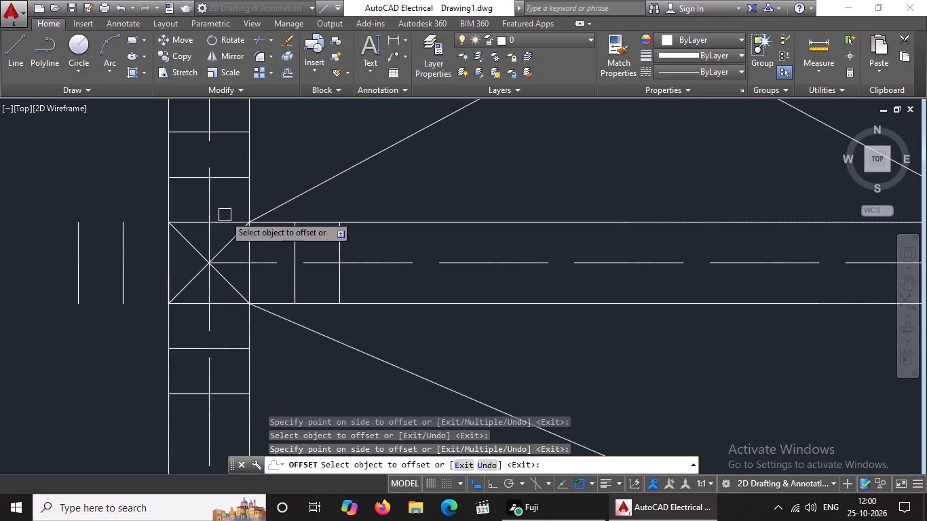
Offset the right and bottom edges of the column at the small left-hand room's lower-right corner outward twice each, by 5".
{"action": "scroll", "coordinate": [225, 215], "scroll_direction": "down", "scroll_amount": 4}
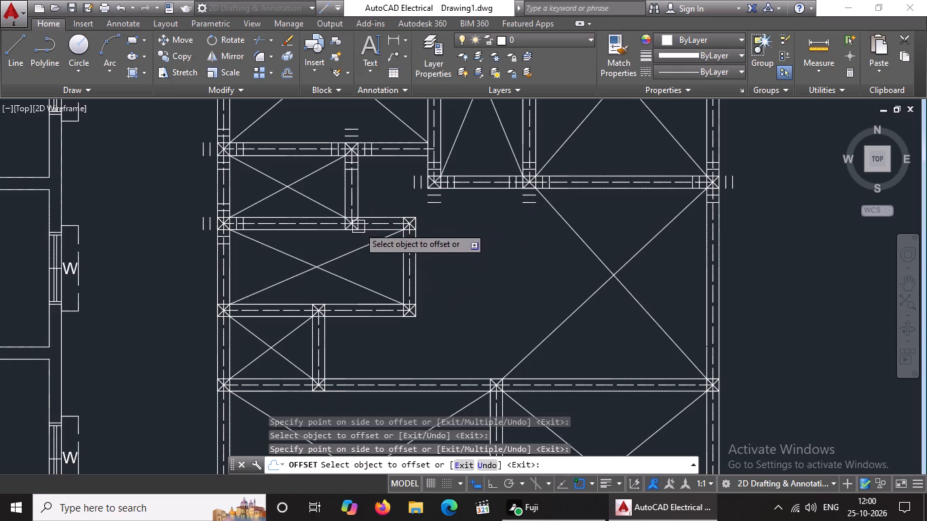
{"action": "scroll", "coordinate": [365, 212], "scroll_direction": "up", "scroll_amount": 5}
{"action": "left_click_drag", "start_coordinate": [312, 254], "coordinate": [327, 247]}
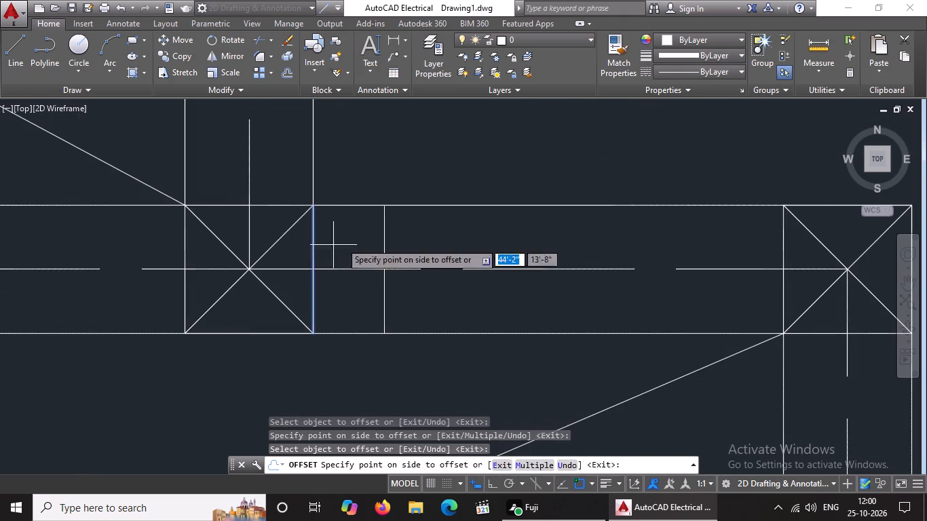
{"action": "left_click", "coordinate": [374, 233]}
{"action": "left_click", "coordinate": [387, 229]}
{"action": "left_click", "coordinate": [419, 223]}
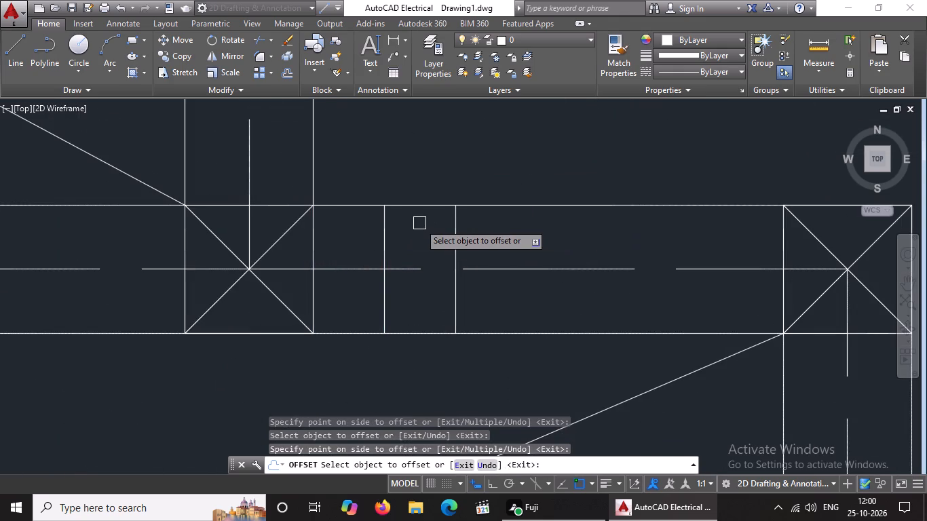
{"action": "scroll", "coordinate": [378, 233], "scroll_direction": "down", "scroll_amount": 5}
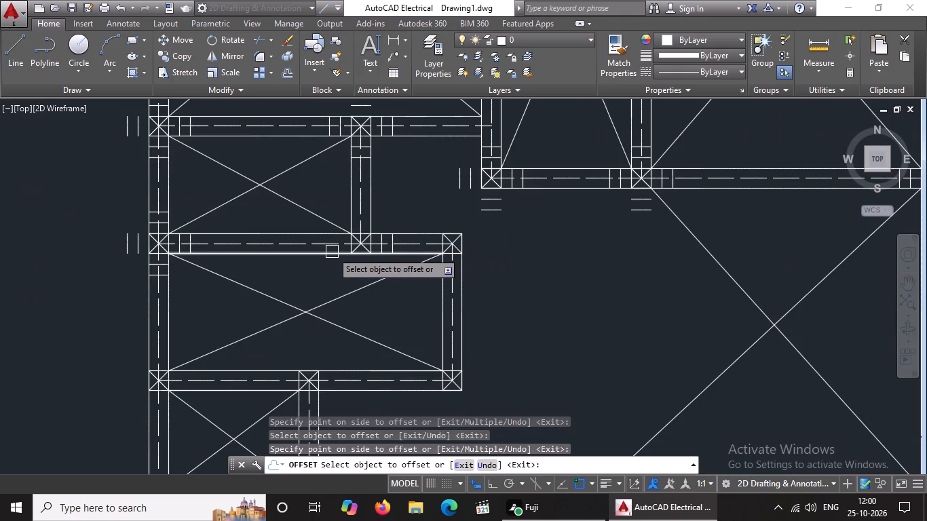
{"action": "scroll", "coordinate": [349, 253], "scroll_direction": "up", "scroll_amount": 3}
{"action": "left_click", "coordinate": [371, 255]}
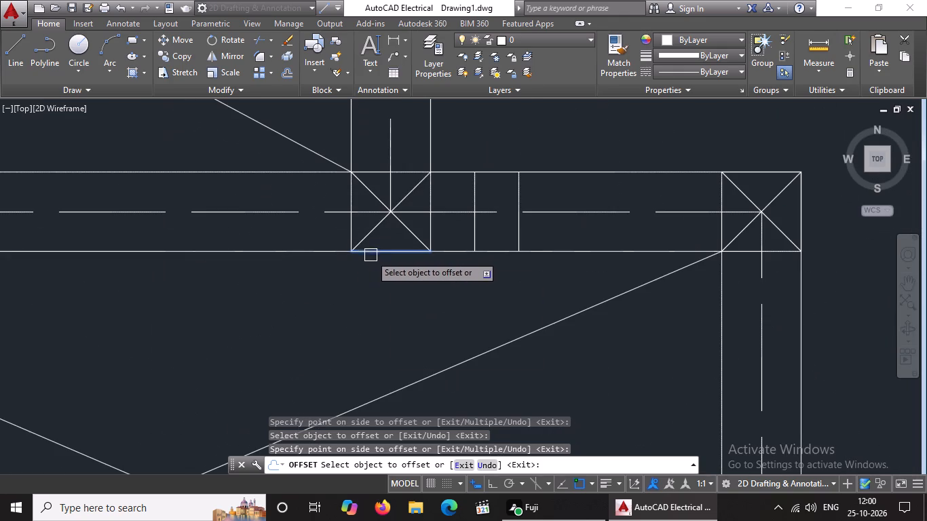
{"action": "left_click", "coordinate": [371, 276]}
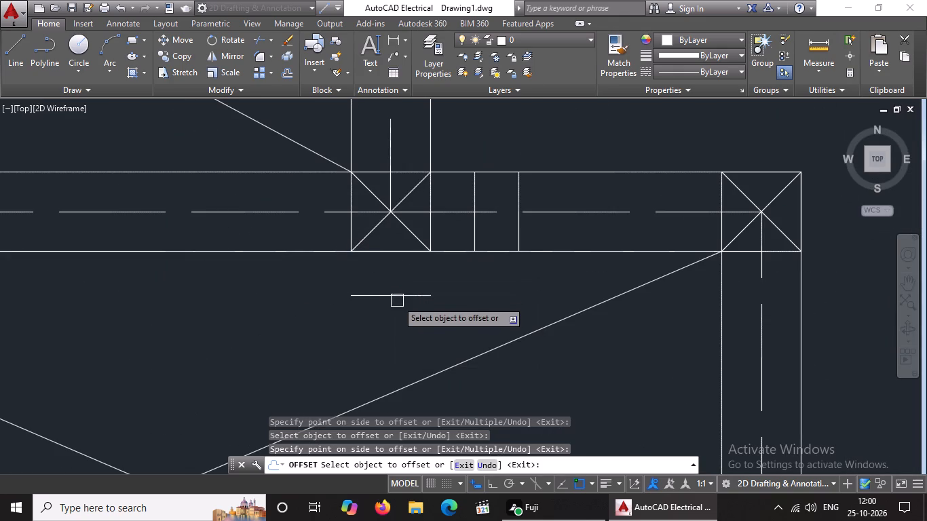
{"action": "left_click", "coordinate": [398, 300]}
{"action": "left_click", "coordinate": [390, 327]}
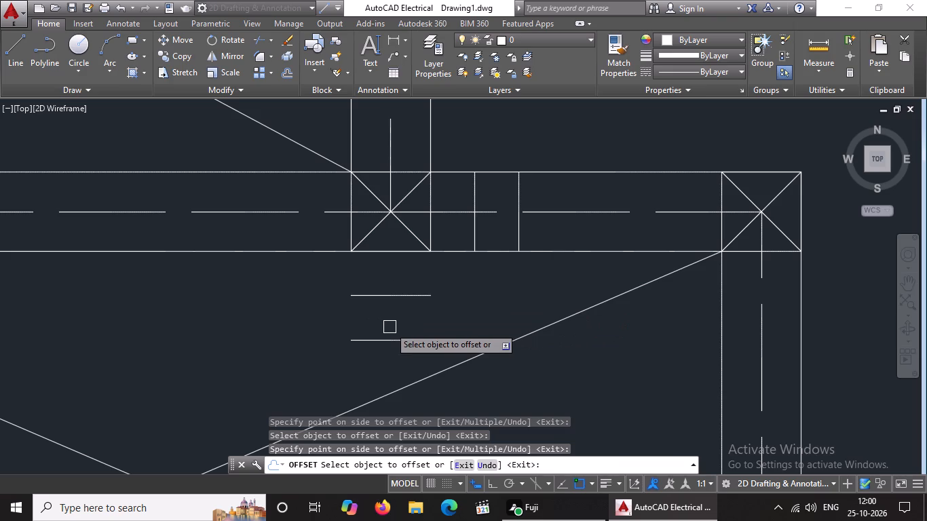
Offset the left and top edges of the column at the small left-hand room's lower-right corner outward twice each, by 5".
{"action": "scroll", "coordinate": [431, 305], "scroll_direction": "down", "scroll_amount": 4}
{"action": "scroll", "coordinate": [419, 292], "scroll_direction": "up", "scroll_amount": 4}
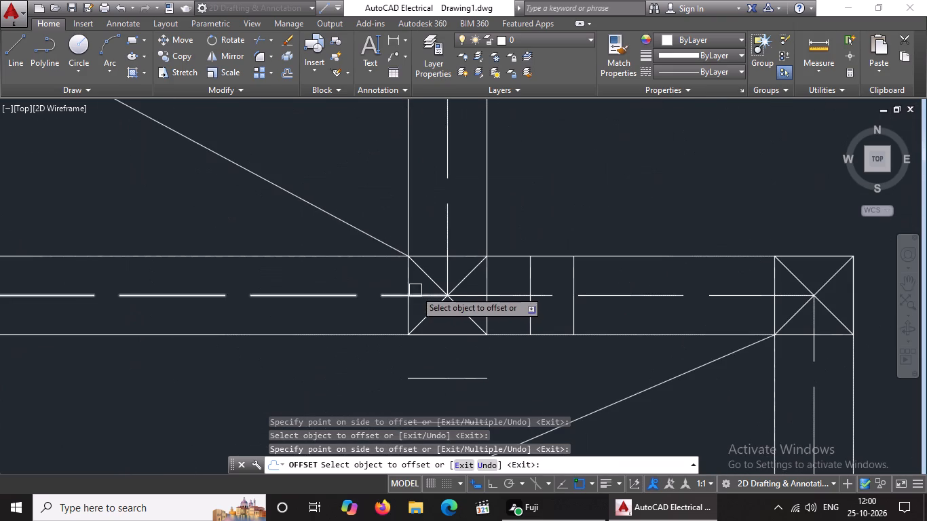
{"action": "left_click", "coordinate": [409, 282]}
{"action": "left_click", "coordinate": [374, 283]}
{"action": "left_click", "coordinate": [364, 281]}
{"action": "left_click_drag", "start_coordinate": [304, 288], "coordinate": [305, 288]}
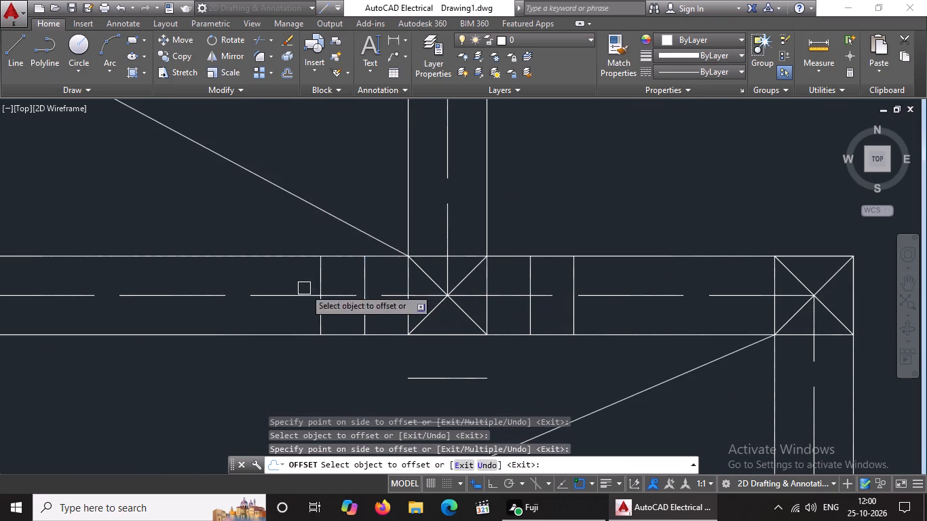
{"action": "left_click_drag", "start_coordinate": [305, 288], "coordinate": [335, 278]}
{"action": "left_click", "coordinate": [428, 254]}
{"action": "left_click", "coordinate": [428, 243]}
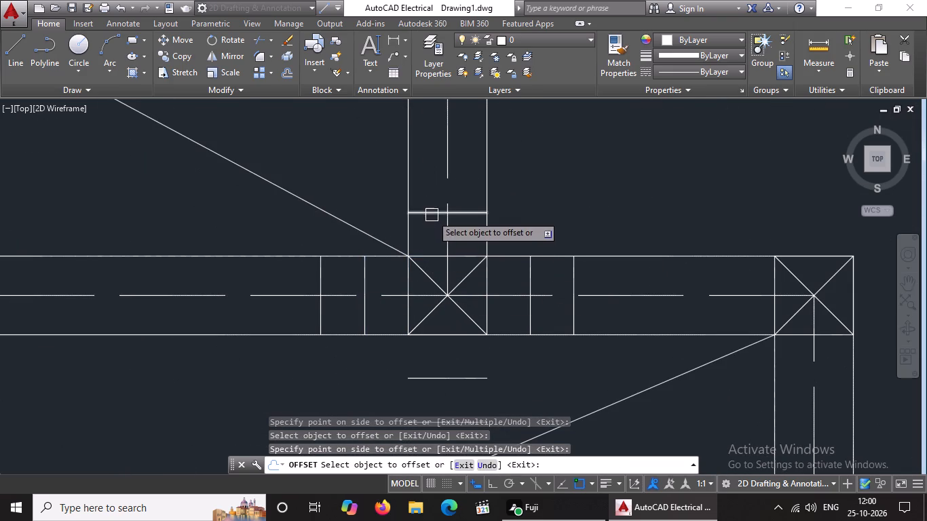
{"action": "left_click", "coordinate": [432, 215]}
{"action": "left_click", "coordinate": [433, 199]}
Offset the right and top edges of the column at the upper-right corner of the wider room below outward twice each, by 5".
{"action": "scroll", "coordinate": [469, 179], "scroll_direction": "down", "scroll_amount": 5}
{"action": "scroll", "coordinate": [531, 194], "scroll_direction": "up", "scroll_amount": 3}
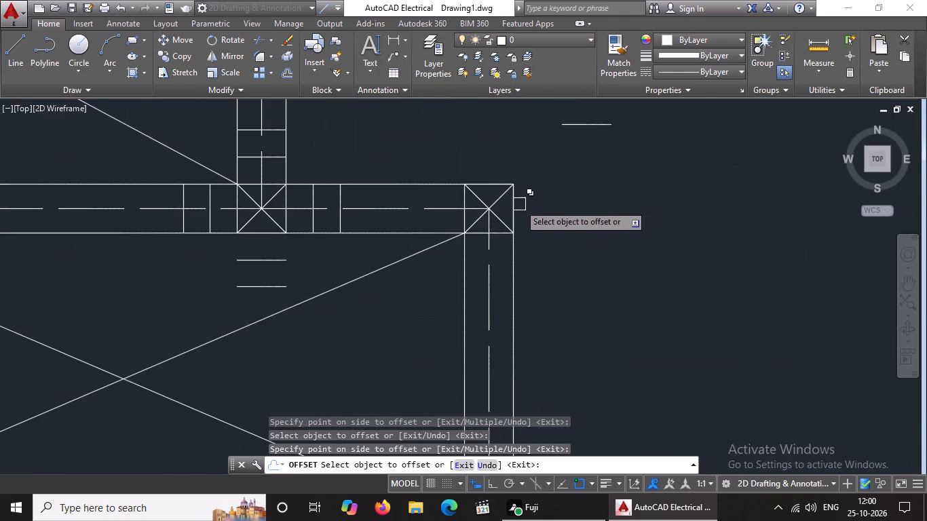
{"action": "left_click", "coordinate": [513, 209]}
{"action": "left_click", "coordinate": [538, 200]}
{"action": "left_click", "coordinate": [539, 203]}
{"action": "left_click", "coordinate": [568, 200]}
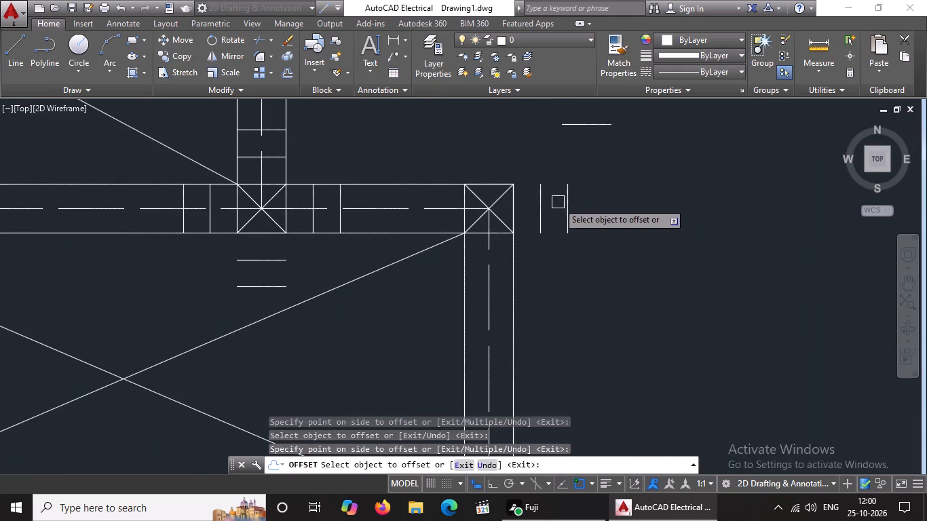
{"action": "left_click", "coordinate": [496, 182]}
{"action": "left_click", "coordinate": [496, 174]}
{"action": "left_click", "coordinate": [498, 161]}
{"action": "left_click", "coordinate": [499, 144]}
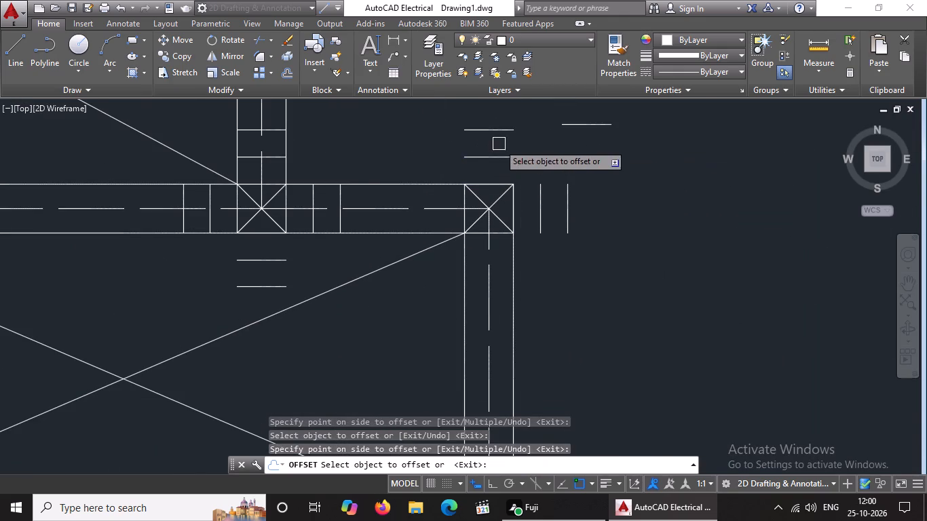
Offset the left and bottom edges of the column at the wider left-hand room's upper-right corner outward twice each, by 5".
{"action": "scroll", "coordinate": [504, 152], "scroll_direction": "down", "scroll_amount": 2}
{"action": "scroll", "coordinate": [478, 186], "scroll_direction": "up", "scroll_amount": 2}
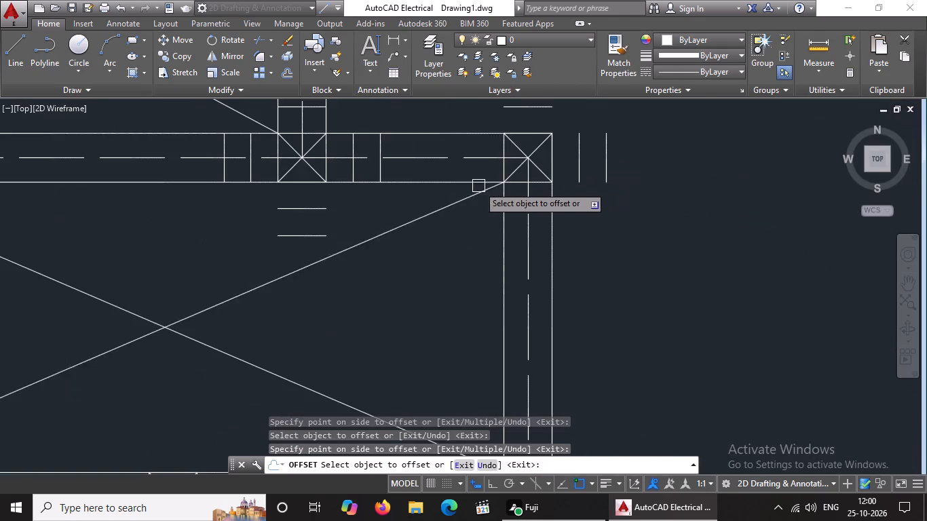
{"action": "scroll", "coordinate": [503, 173], "scroll_direction": "up", "scroll_amount": 3}
{"action": "left_click_drag", "start_coordinate": [504, 167], "coordinate": [485, 172]}
{"action": "left_click", "coordinate": [421, 172]}
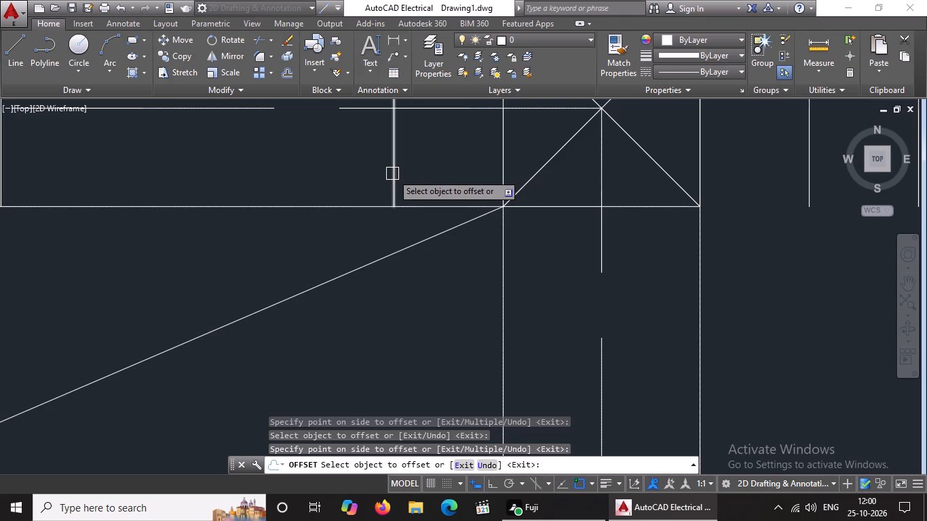
{"action": "left_click", "coordinate": [392, 174]}
{"action": "left_click", "coordinate": [374, 175]}
{"action": "left_click", "coordinate": [565, 207]}
{"action": "left_click", "coordinate": [552, 250]}
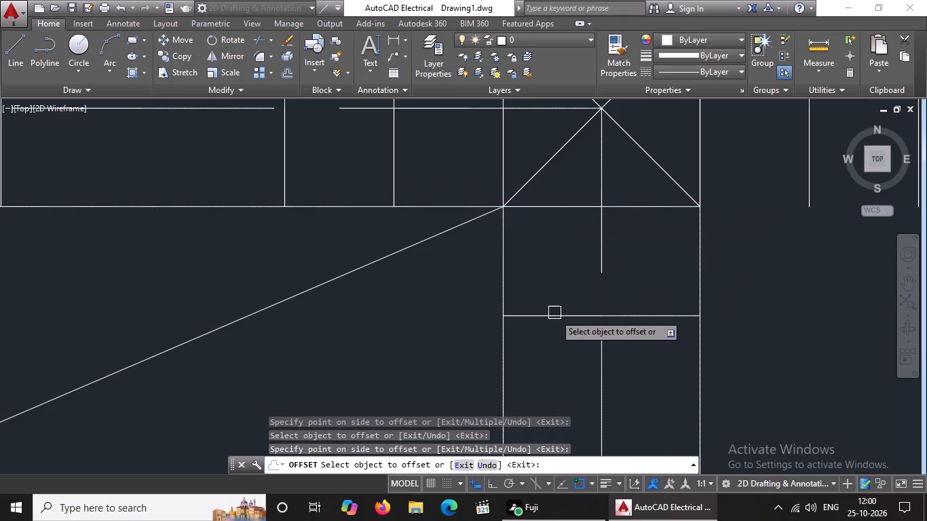
{"action": "left_click", "coordinate": [554, 316]}
{"action": "left_click", "coordinate": [550, 374]}
Offset the bottom and right edges of the outer-wall column at the wider left-hand room's lower-left corner outward twice each, by 5".
{"action": "scroll", "coordinate": [584, 337], "scroll_direction": "down", "scroll_amount": 11}
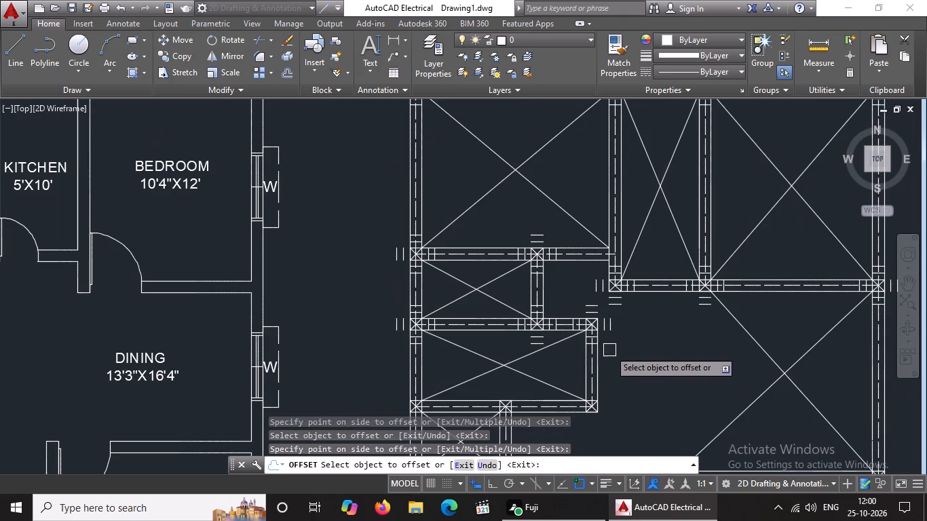
{"action": "middle_click", "coordinate": [609, 349]}
{"action": "middle_click_drag", "start_coordinate": [586, 312], "coordinate": [578, 295]}
{"action": "scroll", "coordinate": [621, 335], "scroll_direction": "up", "scroll_amount": 1}
{"action": "middle_click_drag", "start_coordinate": [620, 332], "coordinate": [632, 252]}
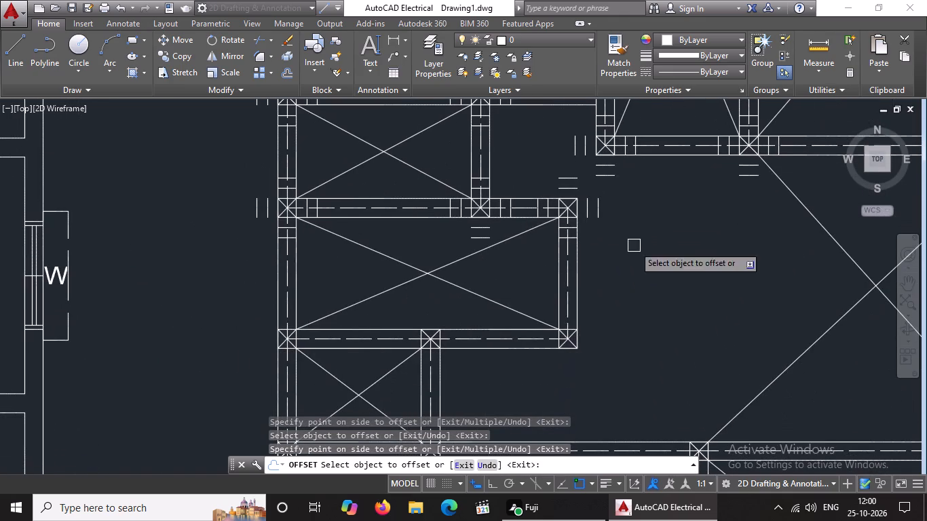
{"action": "scroll", "coordinate": [305, 368], "scroll_direction": "up", "scroll_amount": 4}
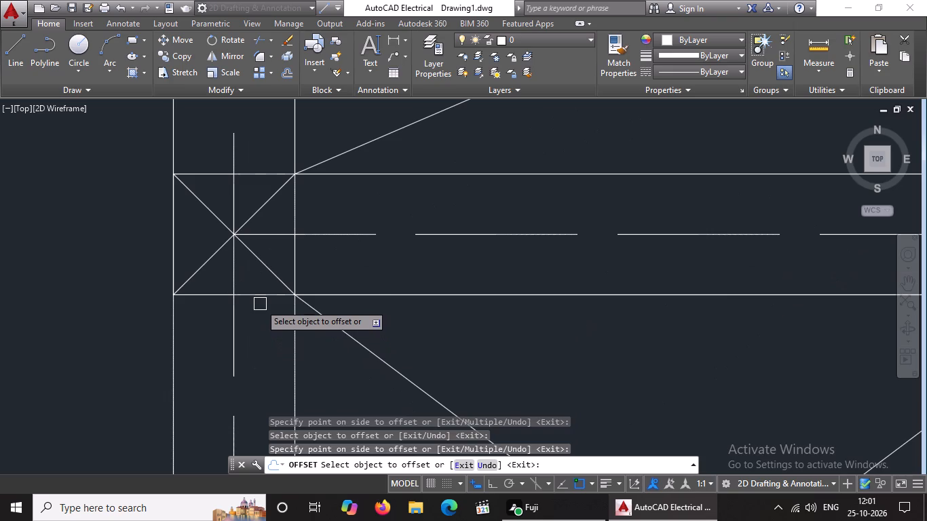
{"action": "left_click", "coordinate": [260, 292]}
{"action": "left_click", "coordinate": [252, 336]}
{"action": "left_click", "coordinate": [254, 362]}
{"action": "left_click", "coordinate": [258, 382]}
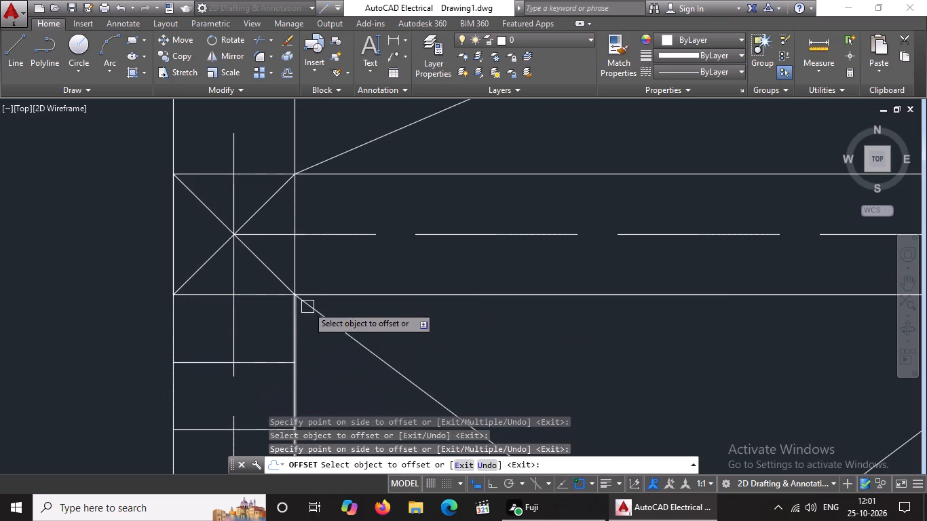
{"action": "left_click_drag", "start_coordinate": [297, 271], "coordinate": [316, 267]}
{"action": "left_click", "coordinate": [355, 266]}
{"action": "left_click_drag", "start_coordinate": [362, 260], "coordinate": [415, 254]}
{"action": "left_click", "coordinate": [515, 252]}
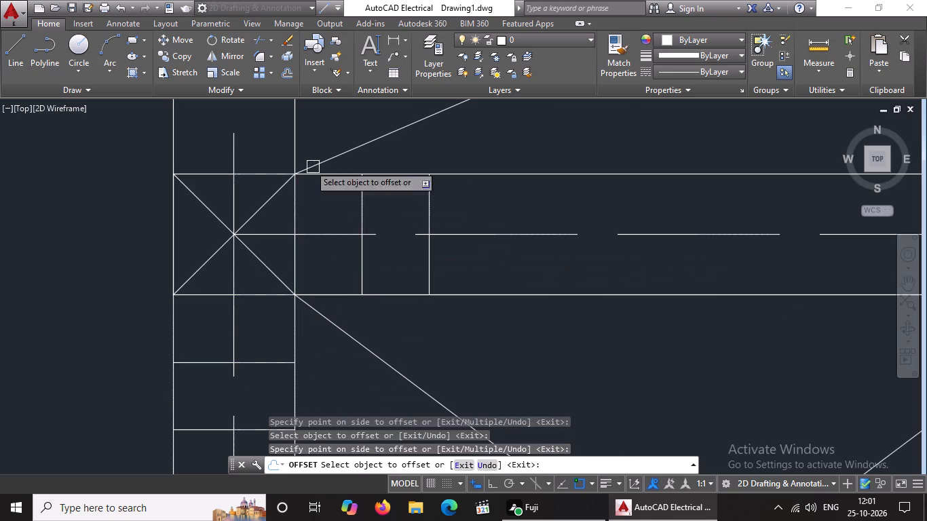
Offset the top and left edges of the column at the wider left-hand room's lower-left corner outward twice each, by 5".
{"action": "scroll", "coordinate": [262, 186], "scroll_direction": "down", "scroll_amount": 3}
{"action": "scroll", "coordinate": [254, 194], "scroll_direction": "up", "scroll_amount": 2}
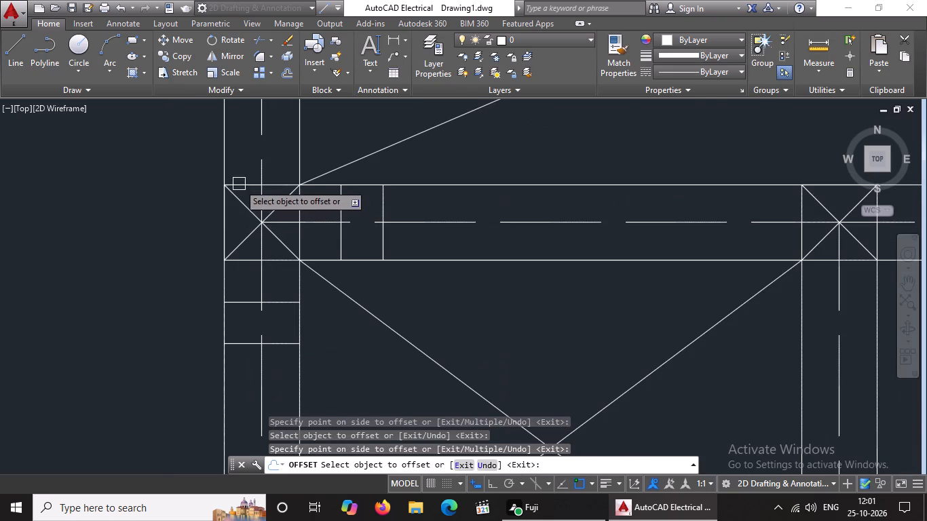
{"action": "left_click_drag", "start_coordinate": [240, 185], "coordinate": [246, 167]}
{"action": "left_click", "coordinate": [252, 151]}
{"action": "left_click", "coordinate": [246, 143]}
{"action": "left_click", "coordinate": [245, 121]}
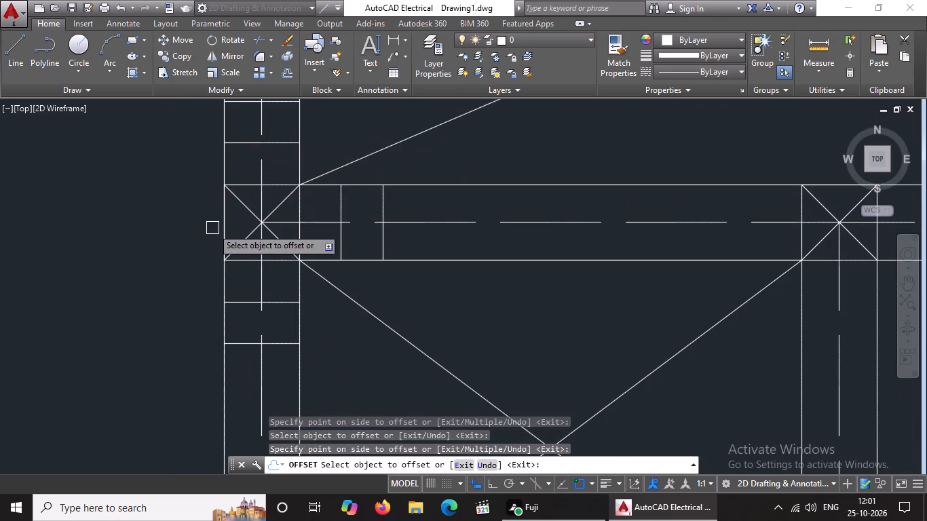
{"action": "left_click_drag", "start_coordinate": [223, 228], "coordinate": [214, 230]}
{"action": "left_click", "coordinate": [195, 235]}
{"action": "left_click", "coordinate": [182, 227]}
{"action": "left_click", "coordinate": [174, 231]}
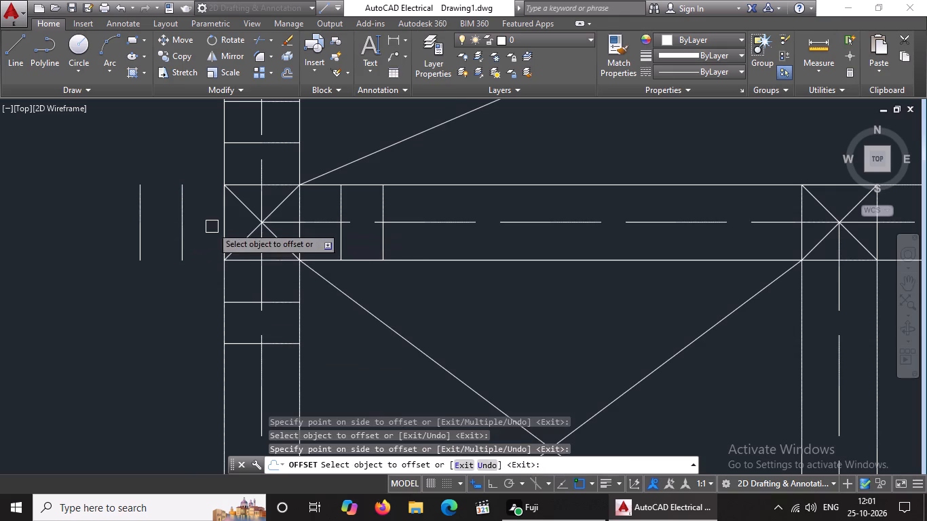
Offset the top and bottom edges of the column at the small left-hand room's upper-right corner outward twice each, by 5".
{"action": "scroll", "coordinate": [214, 226], "scroll_direction": "down", "scroll_amount": 3}
{"action": "scroll", "coordinate": [361, 220], "scroll_direction": "up", "scroll_amount": 2}
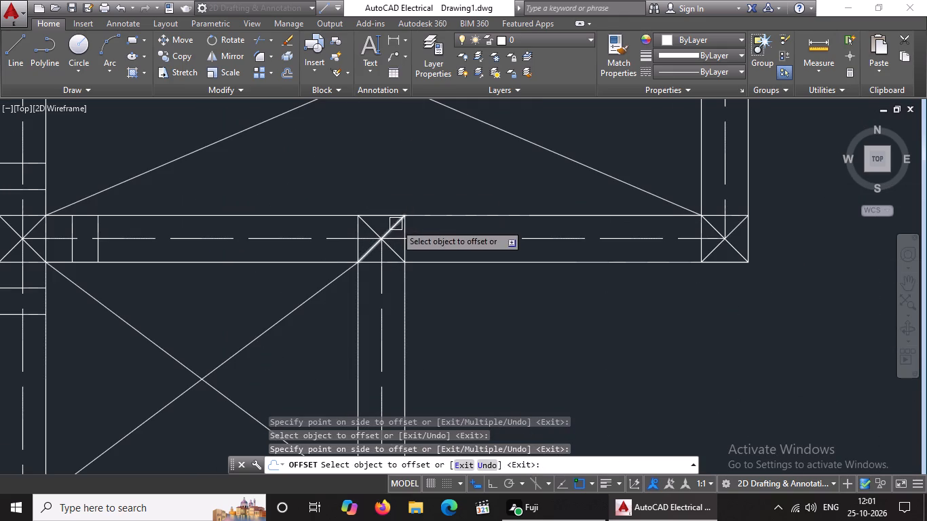
{"action": "left_click_drag", "start_coordinate": [376, 214], "coordinate": [379, 196]}
{"action": "left_click", "coordinate": [383, 181]}
{"action": "left_click", "coordinate": [381, 191]}
{"action": "left_click", "coordinate": [383, 164]}
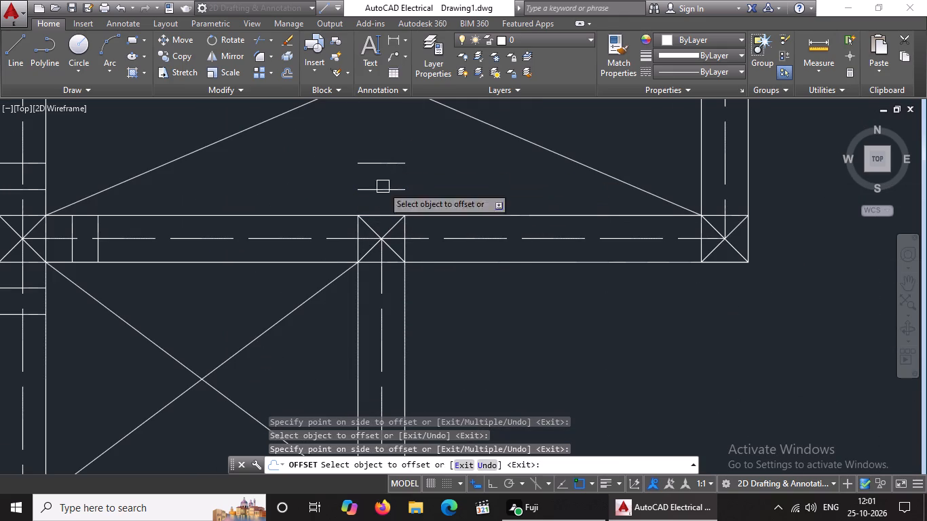
{"action": "left_click", "coordinate": [392, 265]}
{"action": "left_click_drag", "start_coordinate": [391, 276], "coordinate": [392, 285]}
{"action": "left_click", "coordinate": [392, 289]}
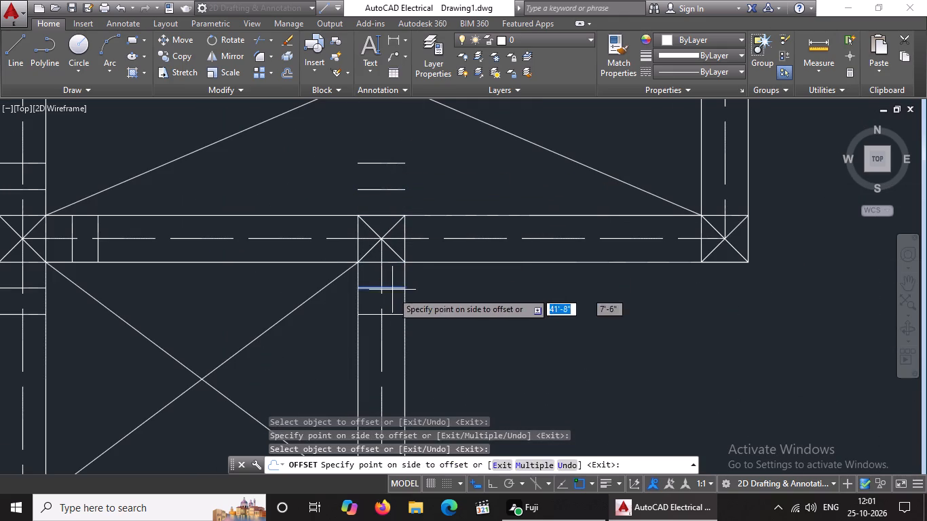
{"action": "left_click", "coordinate": [391, 309]}
Offset the right and left edges of the column at the small left-hand room's upper-right corner outward twice each, by 5".
{"action": "scroll", "coordinate": [406, 254], "scroll_direction": "up", "scroll_amount": 2}
{"action": "left_click_drag", "start_coordinate": [400, 254], "coordinate": [413, 253]}
{"action": "left_click", "coordinate": [455, 253]}
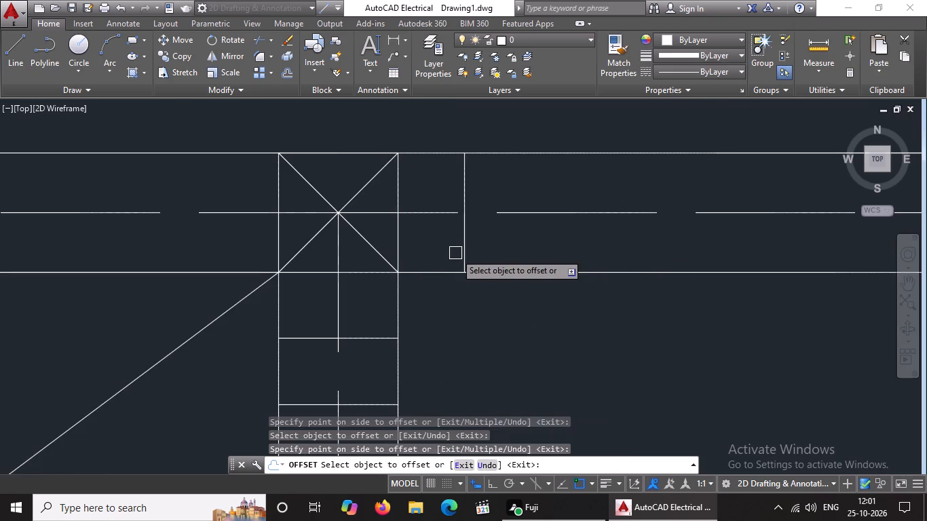
{"action": "left_click_drag", "start_coordinate": [462, 244], "coordinate": [536, 232]}
{"action": "left_click_drag", "start_coordinate": [599, 237], "coordinate": [585, 244]}
{"action": "left_click_drag", "start_coordinate": [276, 241], "coordinate": [268, 243]}
{"action": "left_click", "coordinate": [231, 248]}
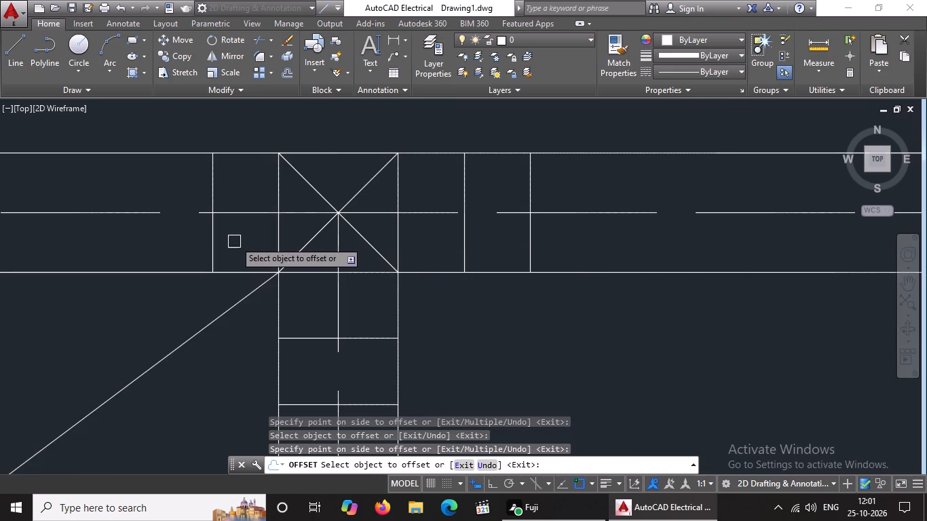
{"action": "left_click_drag", "start_coordinate": [214, 236], "coordinate": [197, 245]}
{"action": "left_click", "coordinate": [181, 252]}
Offset the bottom and right edges of the column at the wider left-hand room's lower-right corner outward twice each, by 5".
{"action": "scroll", "coordinate": [207, 224], "scroll_direction": "down", "scroll_amount": 6}
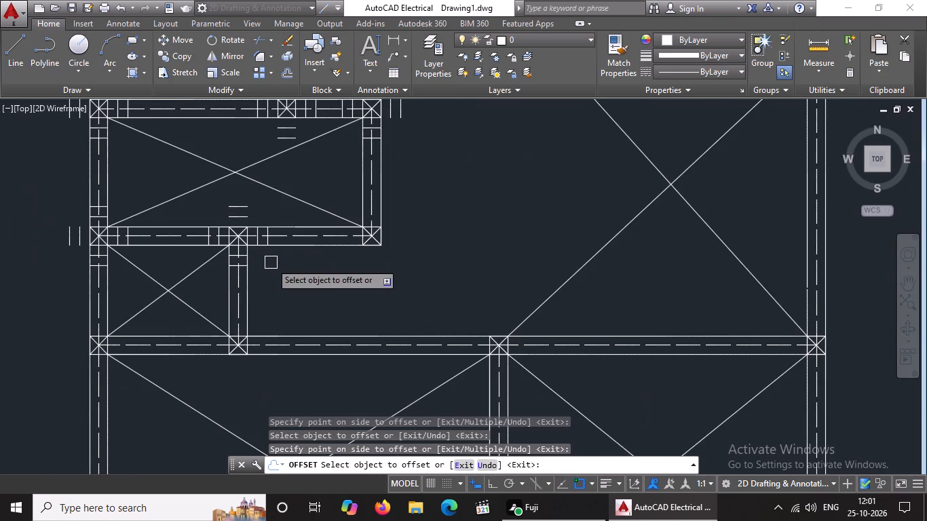
{"action": "scroll", "coordinate": [365, 247], "scroll_direction": "up", "scroll_amount": 3}
{"action": "left_click_drag", "start_coordinate": [381, 243], "coordinate": [381, 244]}
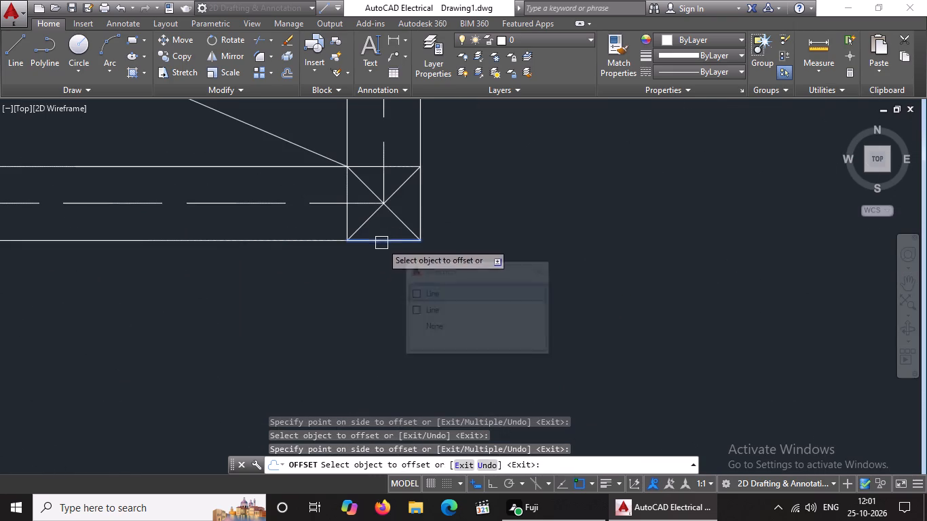
{"action": "left_click_drag", "start_coordinate": [381, 244], "coordinate": [377, 270]}
{"action": "left_click", "coordinate": [373, 290]}
{"action": "left_click", "coordinate": [378, 284]}
{"action": "left_click_drag", "start_coordinate": [376, 323], "coordinate": [387, 298]}
{"action": "left_click_drag", "start_coordinate": [422, 202], "coordinate": [444, 199]}
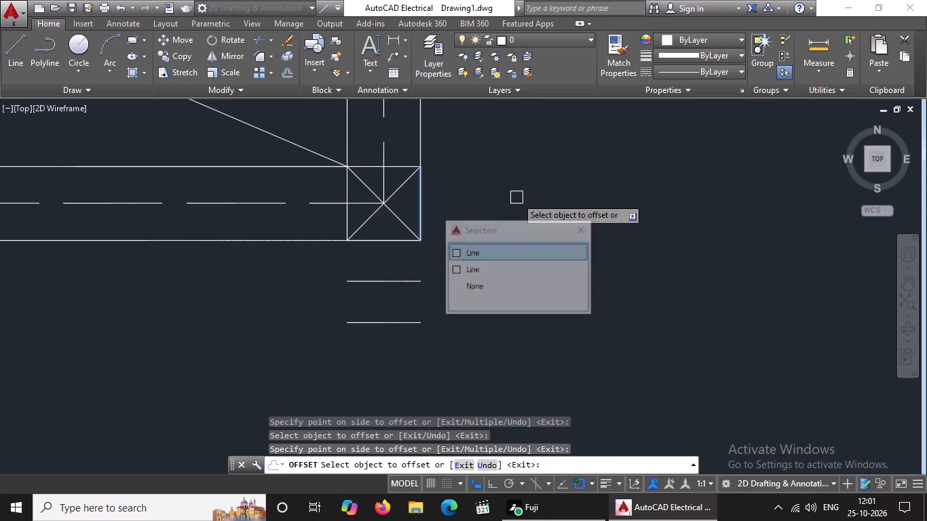
{"action": "left_click", "coordinate": [540, 199]}
{"action": "left_click_drag", "start_coordinate": [457, 200], "coordinate": [485, 190]}
{"action": "left_click", "coordinate": [519, 183]}
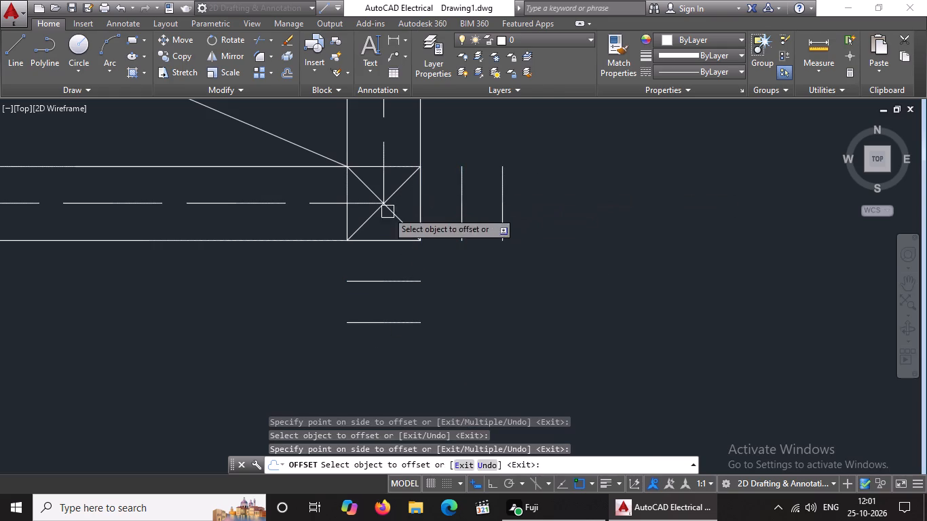
Offset the left and top edges of the column at the wider left-hand room's lower-right corner outward twice each, by 5".
{"action": "left_click", "coordinate": [351, 216]}
{"action": "left_click_drag", "start_coordinate": [297, 223], "coordinate": [322, 210]}
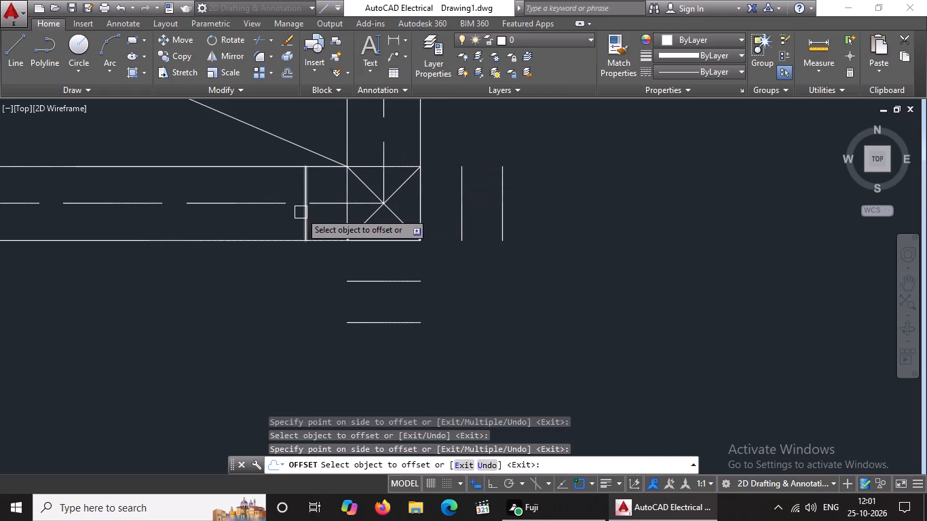
{"action": "left_click", "coordinate": [303, 216]}
{"action": "left_click", "coordinate": [286, 229]}
{"action": "scroll", "coordinate": [343, 204], "scroll_direction": "down", "scroll_amount": 3}
{"action": "scroll", "coordinate": [344, 178], "scroll_direction": "up", "scroll_amount": 2}
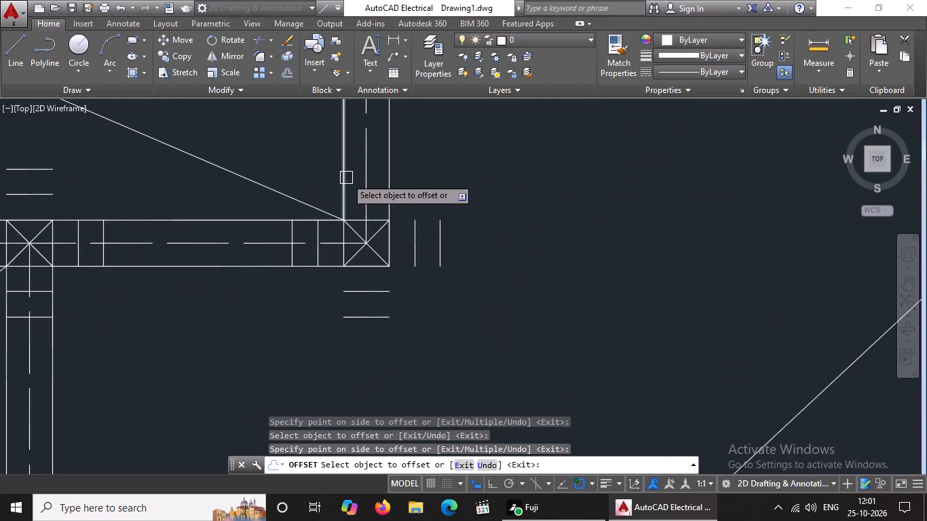
{"action": "scroll", "coordinate": [377, 235], "scroll_direction": "up", "scroll_amount": 2}
{"action": "left_click", "coordinate": [367, 197]}
{"action": "left_click", "coordinate": [373, 172]}
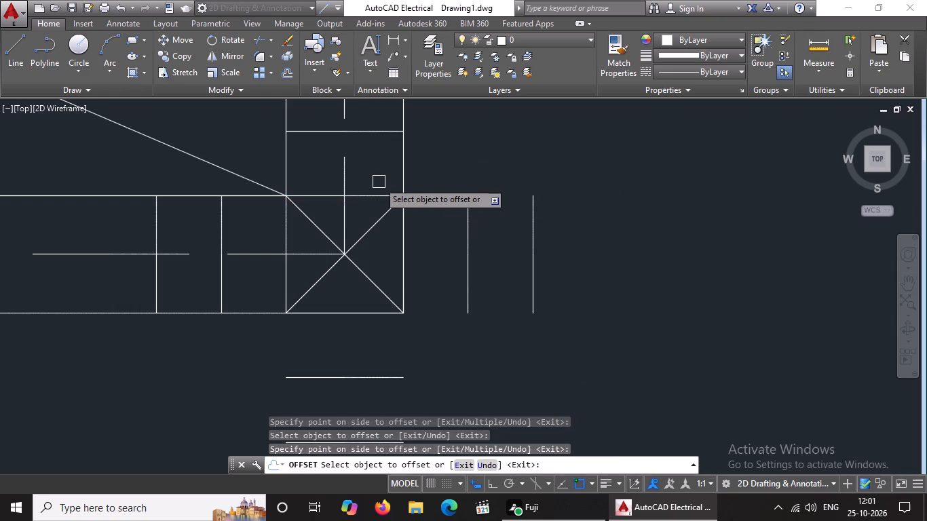
{"action": "scroll", "coordinate": [378, 182], "scroll_direction": "down", "scroll_amount": 2}
{"action": "middle_click_drag", "start_coordinate": [377, 199], "coordinate": [377, 273]}
{"action": "left_click", "coordinate": [377, 236]}
{"action": "left_click", "coordinate": [377, 221]}
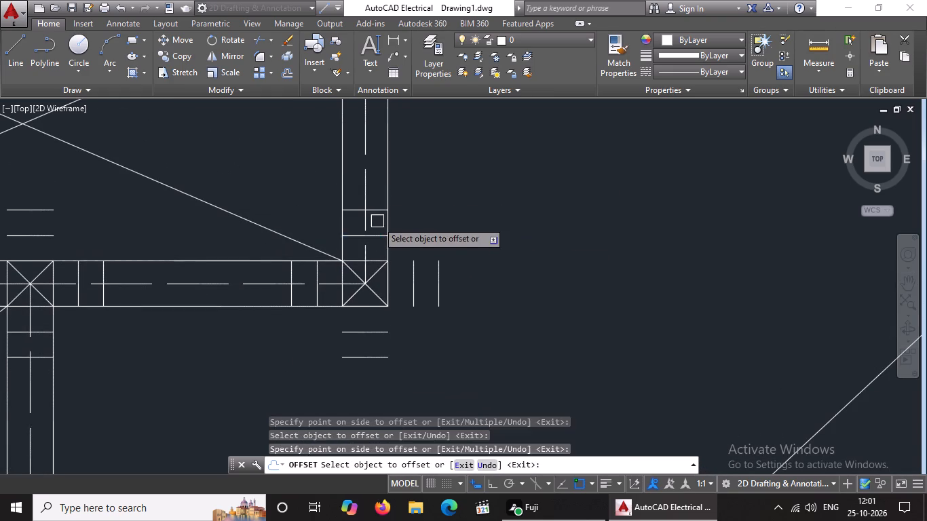
Offset the bottom and right edges of the outer-wall column at the small left-hand room's lower-left corner outward twice each, by 5".
{"action": "scroll", "coordinate": [387, 217], "scroll_direction": "down", "scroll_amount": 4}
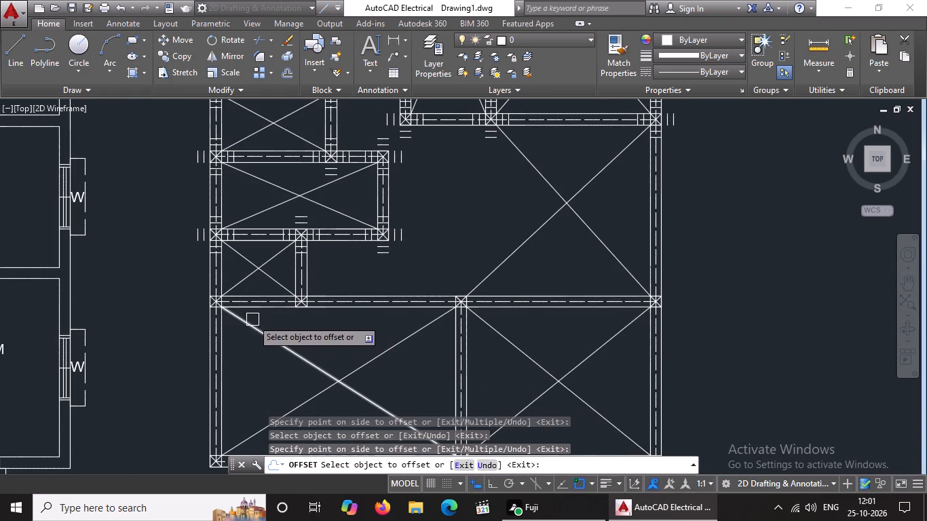
{"action": "scroll", "coordinate": [225, 313], "scroll_direction": "up", "scroll_amount": 5}
{"action": "left_click_drag", "start_coordinate": [192, 288], "coordinate": [191, 296]}
{"action": "left_click", "coordinate": [183, 344]}
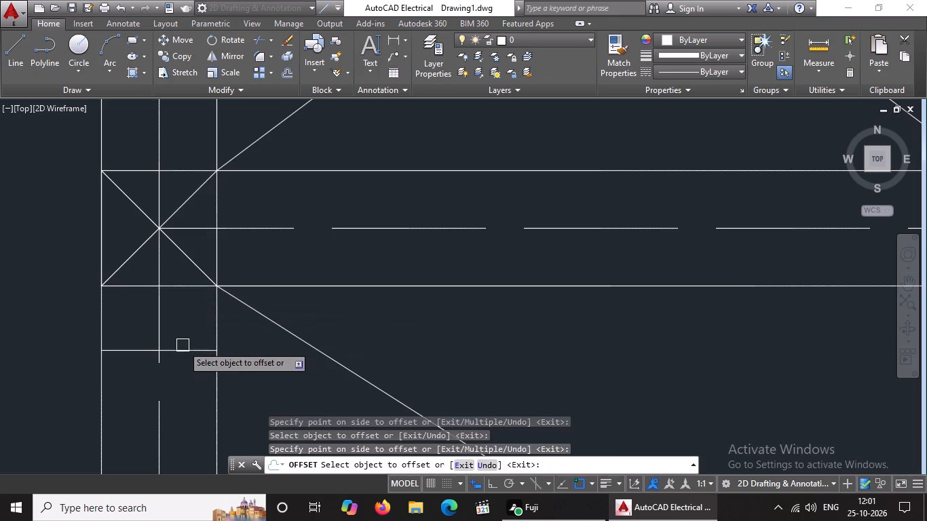
{"action": "left_click", "coordinate": [185, 350]}
{"action": "left_click", "coordinate": [176, 401]}
{"action": "left_click_drag", "start_coordinate": [219, 266], "coordinate": [231, 265]}
{"action": "left_click", "coordinate": [255, 262]}
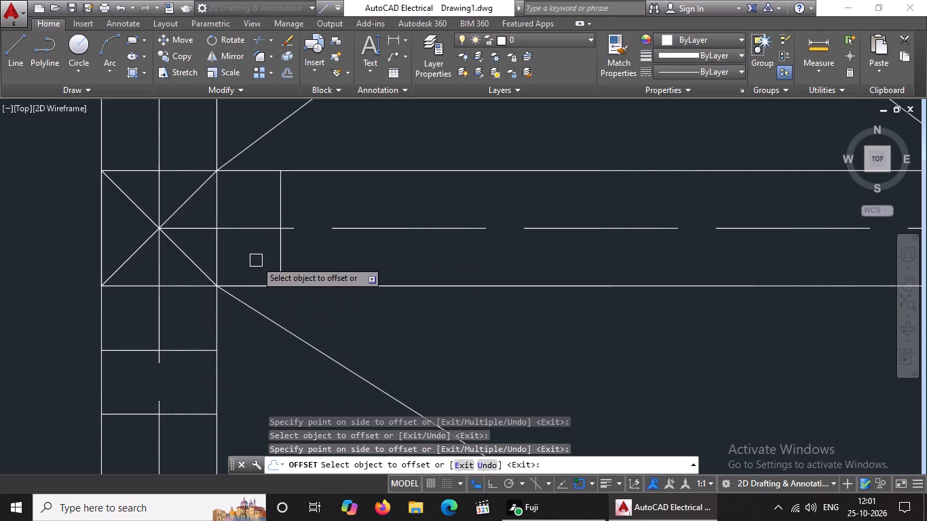
{"action": "left_click_drag", "start_coordinate": [278, 248], "coordinate": [321, 251]}
{"action": "left_click", "coordinate": [321, 251]}
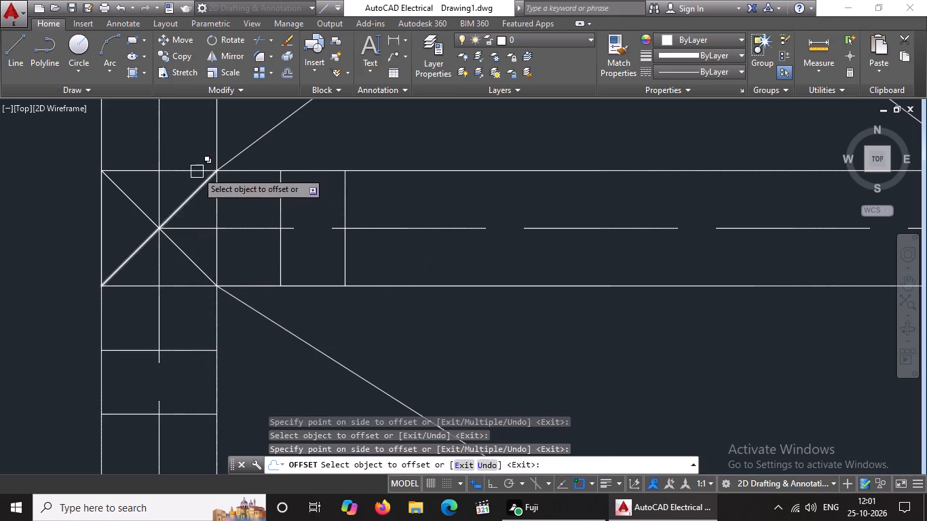
Offset the top and left edges of the outer-wall column at the small left-hand room's lower-left corner outward twice each, by 5".
{"action": "scroll", "coordinate": [203, 206], "scroll_direction": "down", "scroll_amount": 3}
{"action": "scroll", "coordinate": [192, 169], "scroll_direction": "up", "scroll_amount": 2}
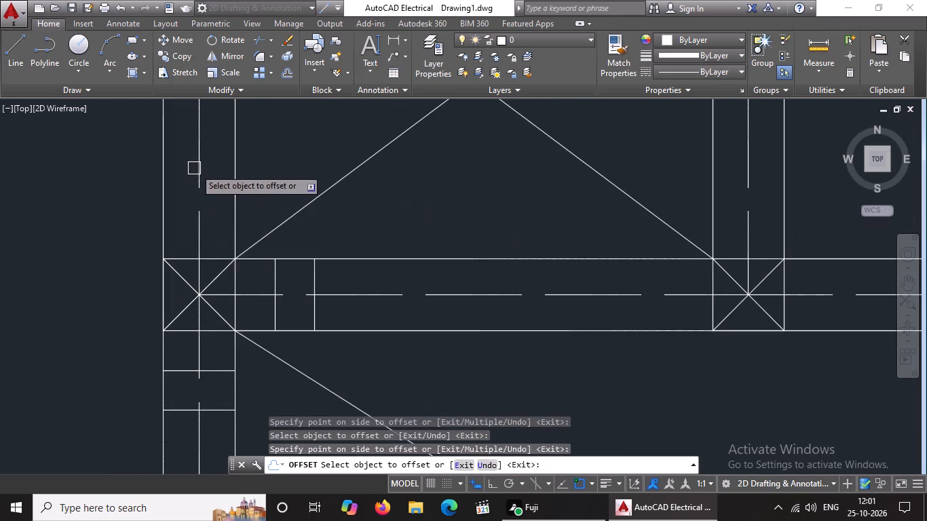
{"action": "left_click", "coordinate": [210, 258]}
{"action": "left_click", "coordinate": [220, 233]}
{"action": "left_click_drag", "start_coordinate": [217, 214], "coordinate": [219, 207]}
{"action": "left_click", "coordinate": [223, 195]}
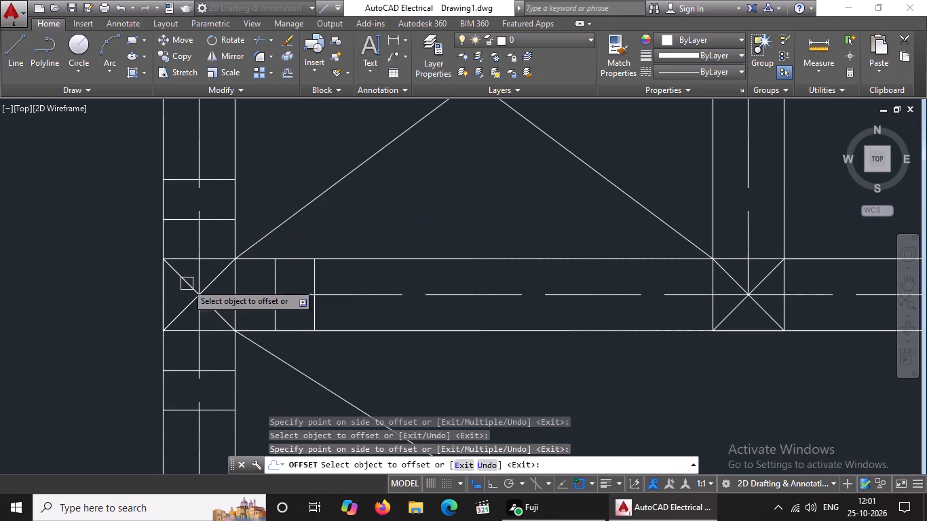
{"action": "left_click", "coordinate": [164, 300]}
{"action": "left_click", "coordinate": [156, 303]}
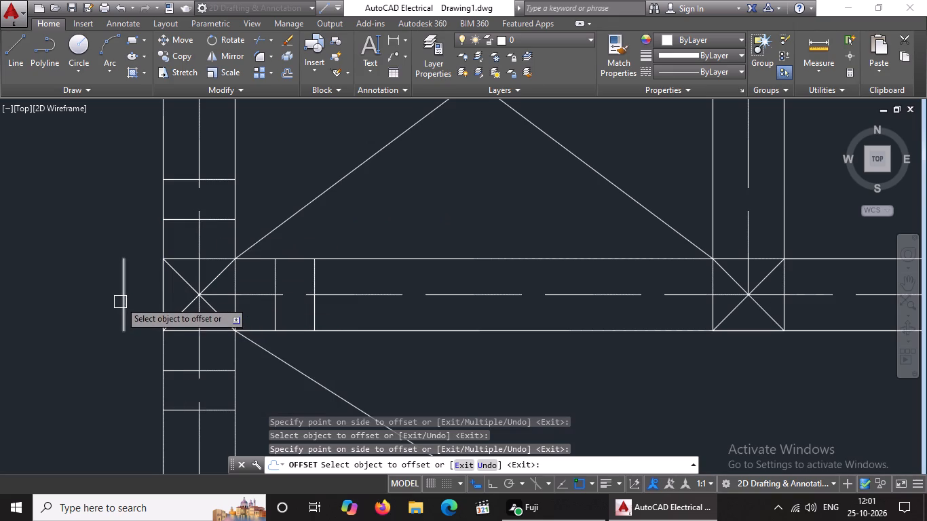
{"action": "left_click_drag", "start_coordinate": [120, 300], "coordinate": [112, 301]}
{"action": "left_click", "coordinate": [69, 311]}
Offset the right and left edges of the column at the small left-hand room's lower-right corner outward twice each, by 5".
{"action": "scroll", "coordinate": [147, 291], "scroll_direction": "down", "scroll_amount": 4}
{"action": "scroll", "coordinate": [240, 296], "scroll_direction": "up", "scroll_amount": 3}
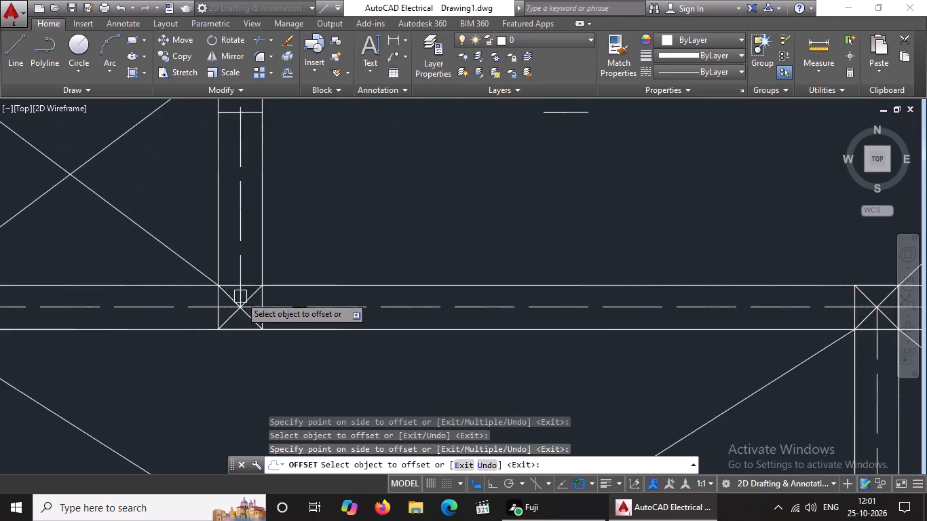
{"action": "scroll", "coordinate": [231, 298], "scroll_direction": "up", "scroll_amount": 2}
{"action": "left_click_drag", "start_coordinate": [309, 347], "coordinate": [326, 342]}
{"action": "left_click", "coordinate": [345, 340]}
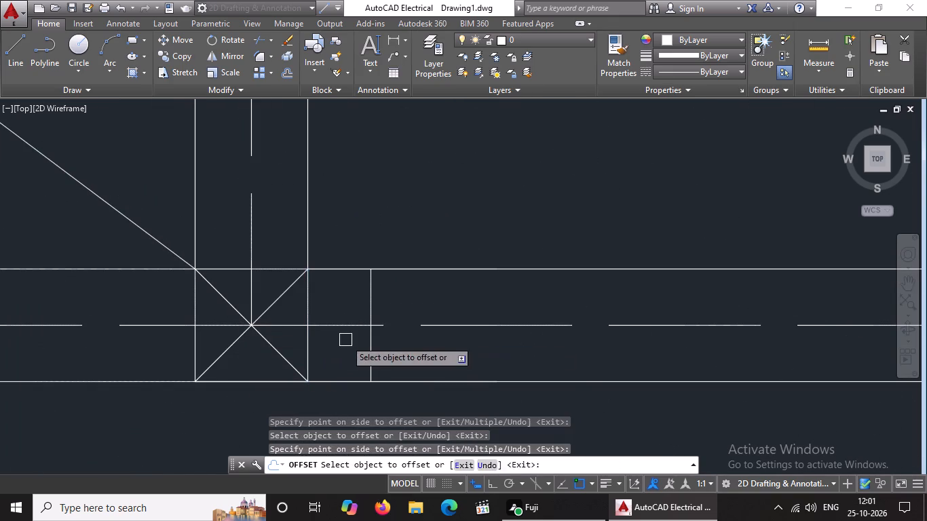
{"action": "left_click_drag", "start_coordinate": [369, 346], "coordinate": [387, 343]}
{"action": "left_click", "coordinate": [430, 340]}
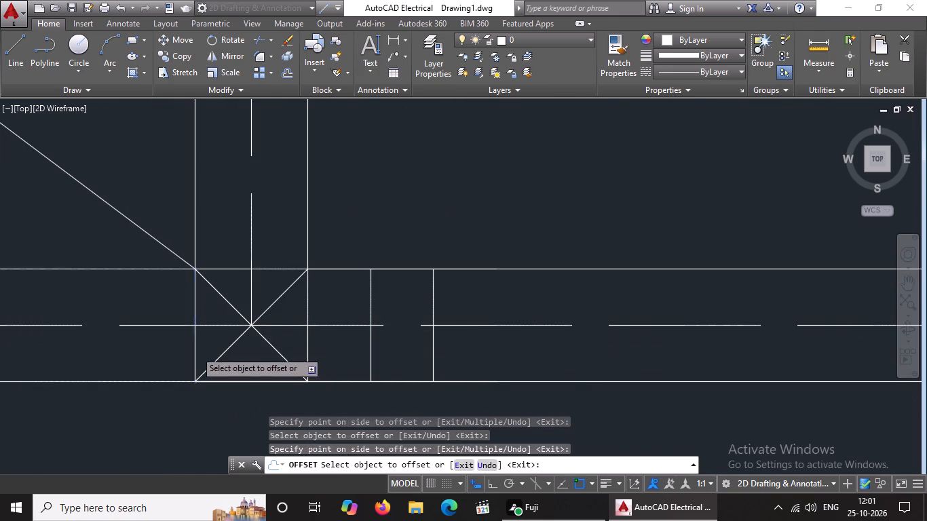
{"action": "left_click", "coordinate": [195, 351]}
{"action": "left_click", "coordinate": [172, 355]}
{"action": "left_click", "coordinate": [129, 355]}
{"action": "left_click_drag", "start_coordinate": [100, 362], "coordinate": [115, 350]}
Offset the top and bottom edges of the column at the small left-hand room's lower-right corner outward twice each, by 5".
{"action": "left_click", "coordinate": [219, 265]}
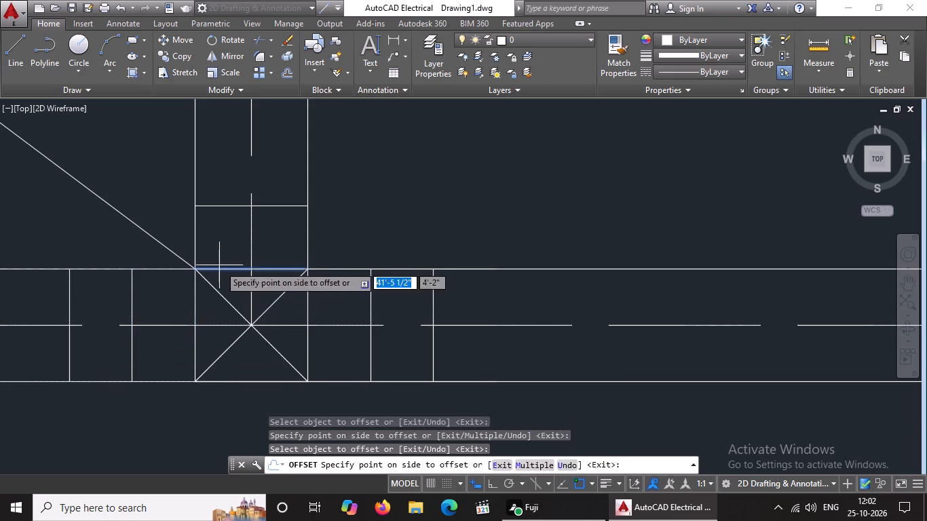
{"action": "left_click", "coordinate": [223, 242]}
{"action": "left_click_drag", "start_coordinate": [232, 208], "coordinate": [238, 193]}
{"action": "left_click", "coordinate": [244, 180]}
{"action": "scroll", "coordinate": [294, 159], "scroll_direction": "down", "scroll_amount": 5}
{"action": "scroll", "coordinate": [280, 196], "scroll_direction": "up", "scroll_amount": 1}
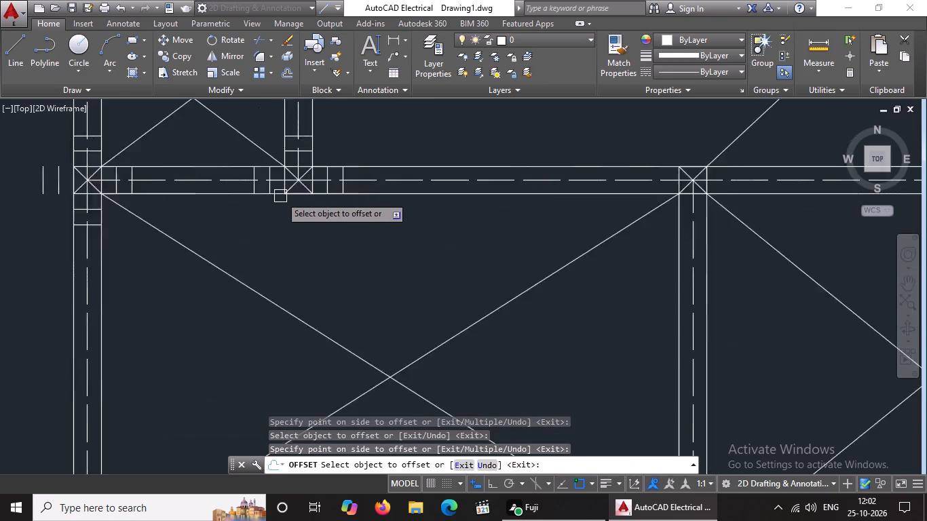
{"action": "scroll", "coordinate": [280, 196], "scroll_direction": "up", "scroll_amount": 2}
{"action": "left_click_drag", "start_coordinate": [325, 192], "coordinate": [317, 211]}
{"action": "left_click_drag", "start_coordinate": [299, 254], "coordinate": [302, 248]}
{"action": "left_click", "coordinate": [318, 233]}
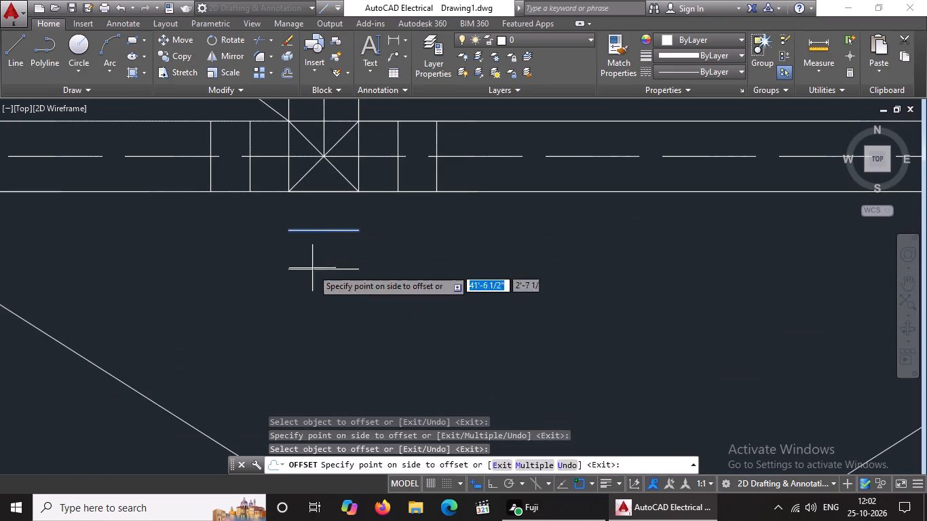
{"action": "left_click", "coordinate": [312, 269]}
Offset the bottom and top edges of the column at the layout's lower-left outer corner outward twice each, by 5".
{"action": "scroll", "coordinate": [316, 265], "scroll_direction": "down", "scroll_amount": 5}
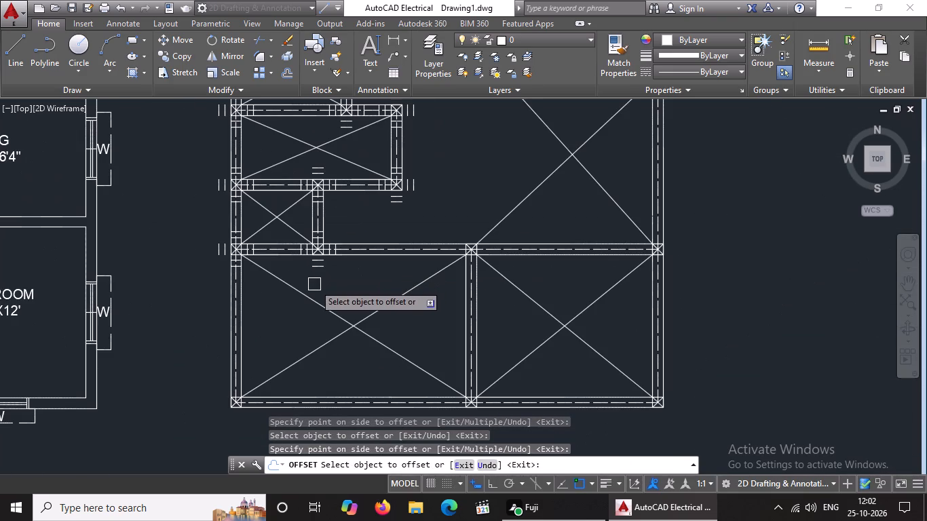
{"action": "scroll", "coordinate": [231, 424], "scroll_direction": "up", "scroll_amount": 2}
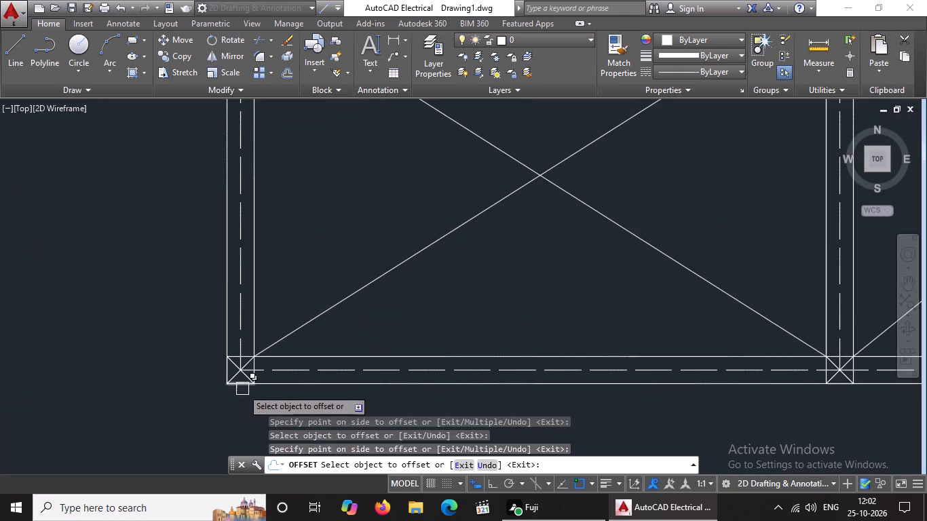
{"action": "left_click", "coordinate": [242, 387]}
{"action": "left_click", "coordinate": [233, 417]}
{"action": "left_click_drag", "start_coordinate": [240, 400], "coordinate": [235, 412]}
{"action": "left_click", "coordinate": [234, 421]}
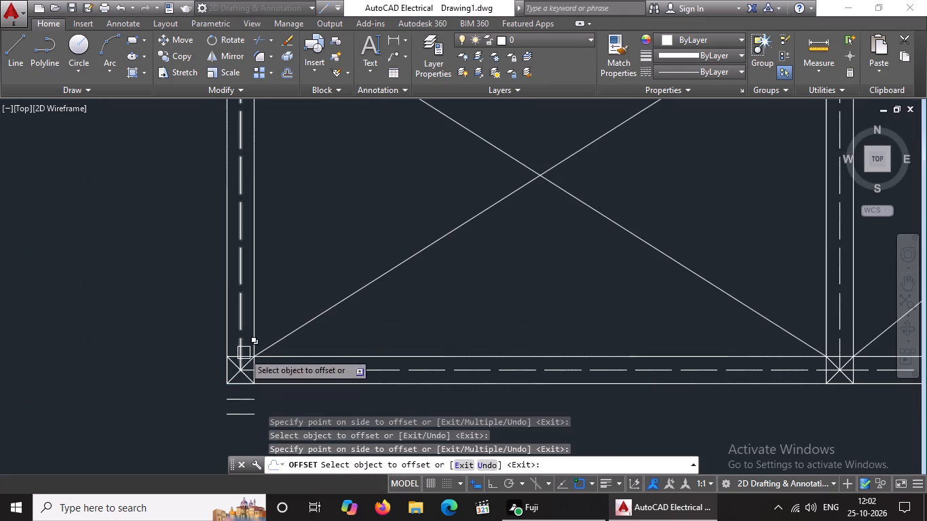
{"action": "scroll", "coordinate": [244, 351], "scroll_direction": "up", "scroll_amount": 2}
{"action": "left_click_drag", "start_coordinate": [244, 364], "coordinate": [248, 347]}
{"action": "left_click", "coordinate": [256, 332]}
{"action": "left_click_drag", "start_coordinate": [255, 328], "coordinate": [258, 321]}
{"action": "left_click", "coordinate": [263, 306]}
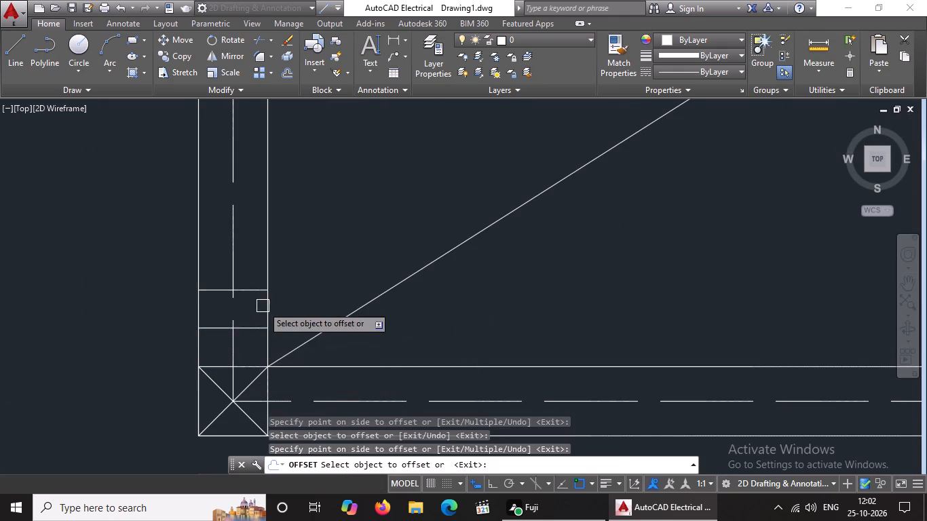
Offset the left and right edges of the column at the layout's lower-left outer corner outward twice each, by 5".
{"action": "scroll", "coordinate": [267, 305], "scroll_direction": "down", "scroll_amount": 3}
{"action": "scroll", "coordinate": [249, 335], "scroll_direction": "up", "scroll_amount": 2}
{"action": "left_click_drag", "start_coordinate": [251, 315], "coordinate": [242, 320]}
{"action": "left_click", "coordinate": [213, 331]}
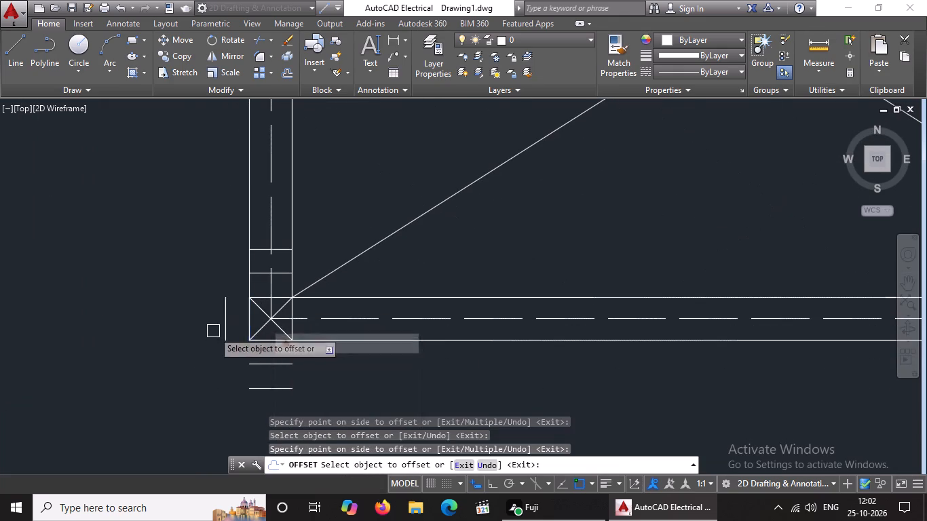
{"action": "left_click", "coordinate": [221, 317]}
{"action": "left_click_drag", "start_coordinate": [186, 332], "coordinate": [221, 333]}
{"action": "scroll", "coordinate": [285, 337], "scroll_direction": "up", "scroll_amount": 3}
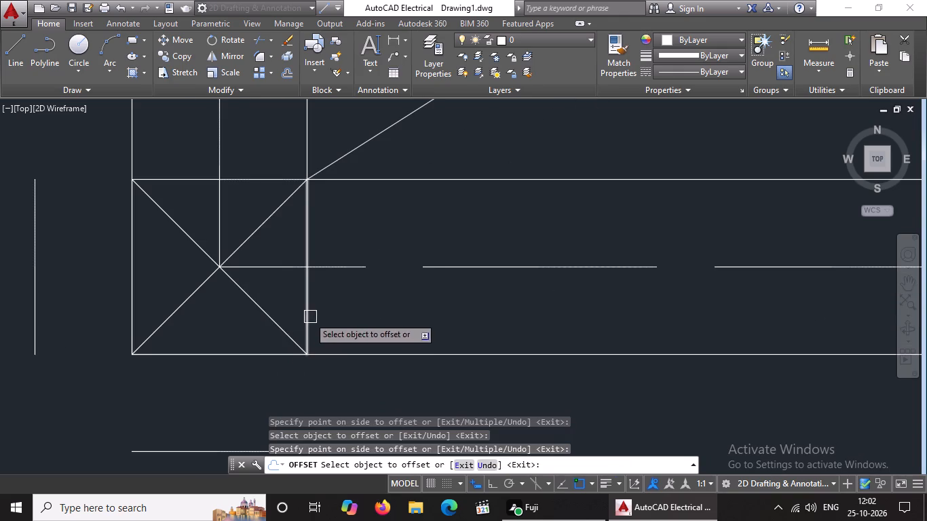
{"action": "left_click_drag", "start_coordinate": [303, 319], "coordinate": [310, 318]}
{"action": "left_click", "coordinate": [359, 315]}
{"action": "left_click", "coordinate": [406, 297]}
{"action": "left_click", "coordinate": [432, 294]}
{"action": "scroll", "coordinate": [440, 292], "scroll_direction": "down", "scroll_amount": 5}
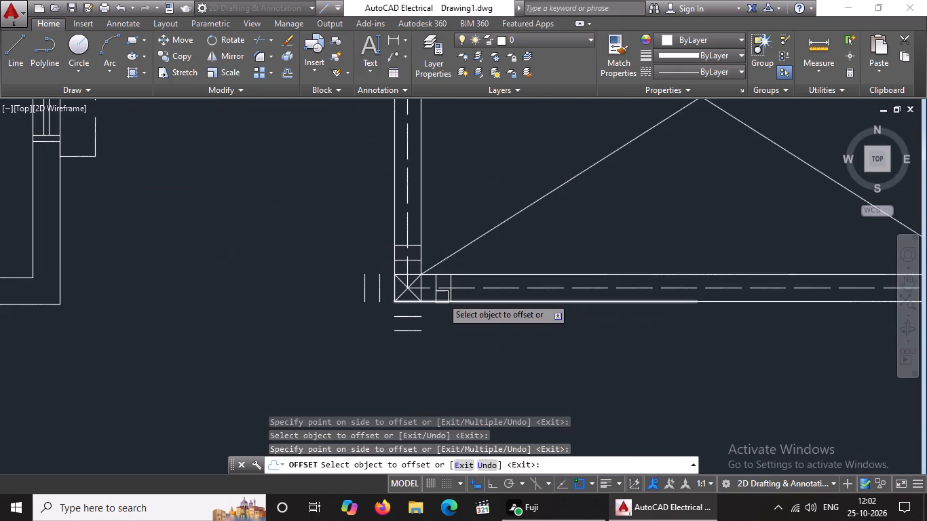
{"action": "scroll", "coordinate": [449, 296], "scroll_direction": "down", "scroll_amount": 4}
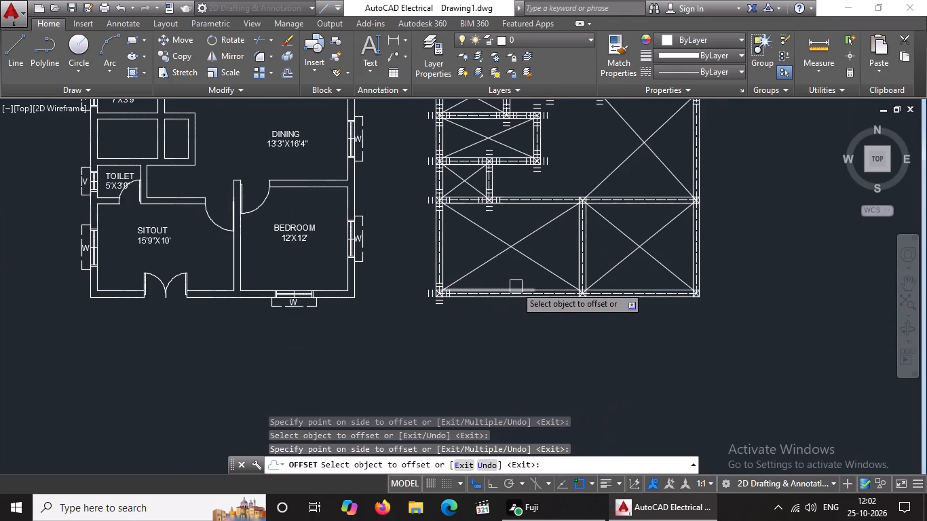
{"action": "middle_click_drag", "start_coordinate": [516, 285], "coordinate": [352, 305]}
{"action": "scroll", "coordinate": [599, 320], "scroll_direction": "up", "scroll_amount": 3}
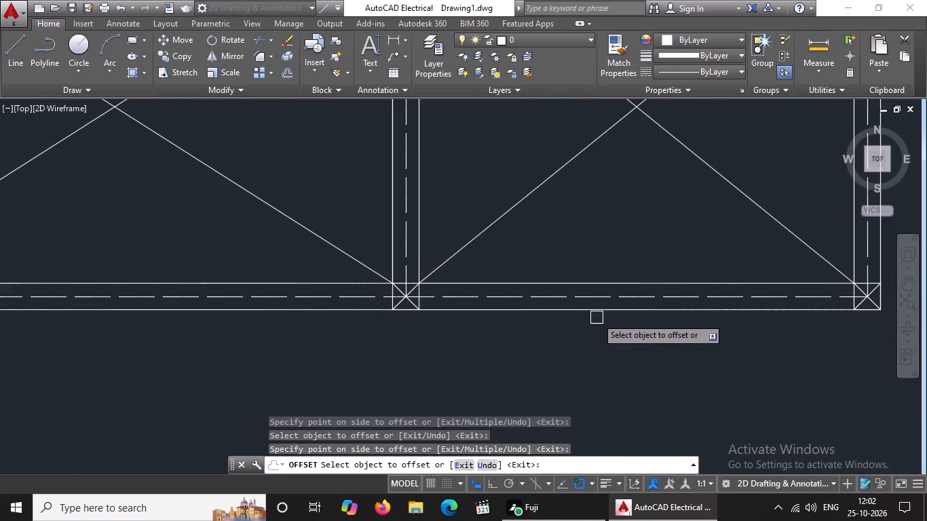
Offset the bottom and right edges of the intermediate column on the layout's bottom wall outward twice each, by 5".
{"action": "scroll", "coordinate": [404, 311], "scroll_direction": "up", "scroll_amount": 3}
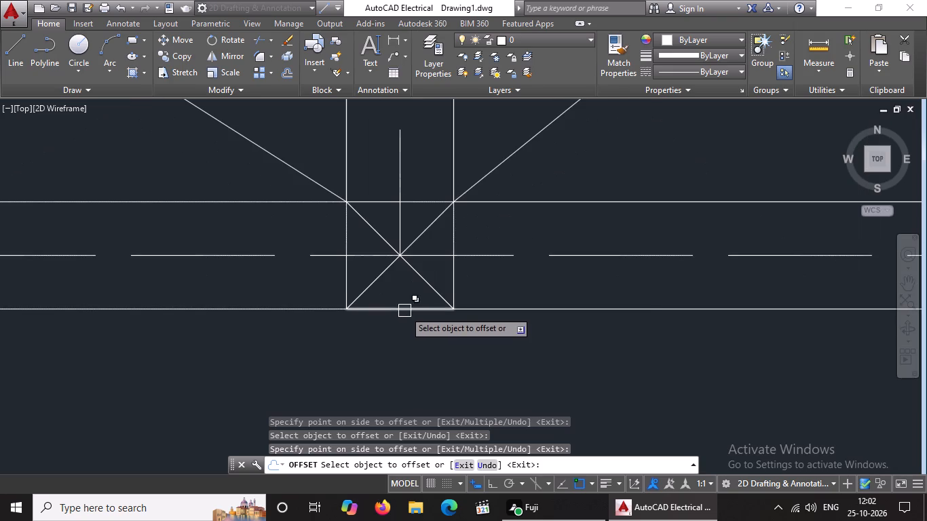
{"action": "left_click", "coordinate": [404, 309]}
{"action": "left_click", "coordinate": [400, 336]}
{"action": "left_click", "coordinate": [400, 370]}
{"action": "left_click", "coordinate": [400, 395]}
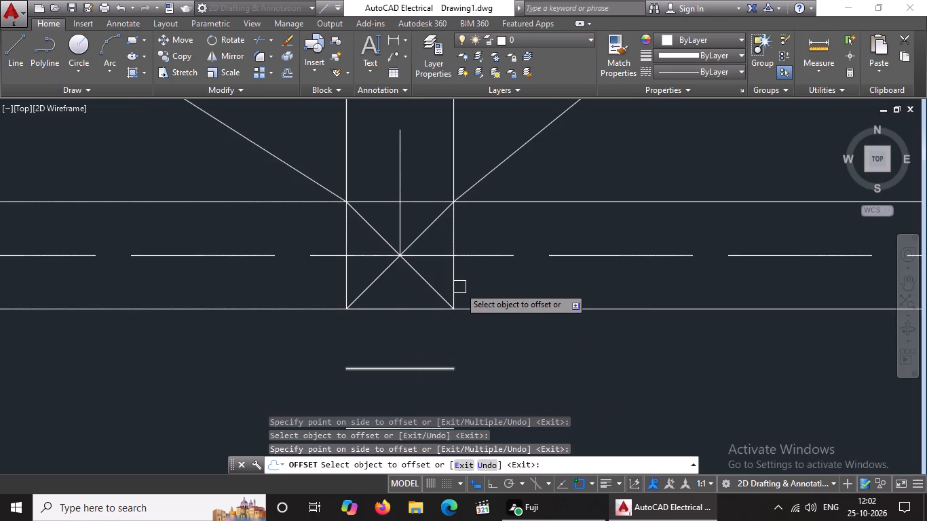
{"action": "left_click_drag", "start_coordinate": [453, 288], "coordinate": [480, 279]}
{"action": "left_click_drag", "start_coordinate": [634, 249], "coordinate": [615, 275]}
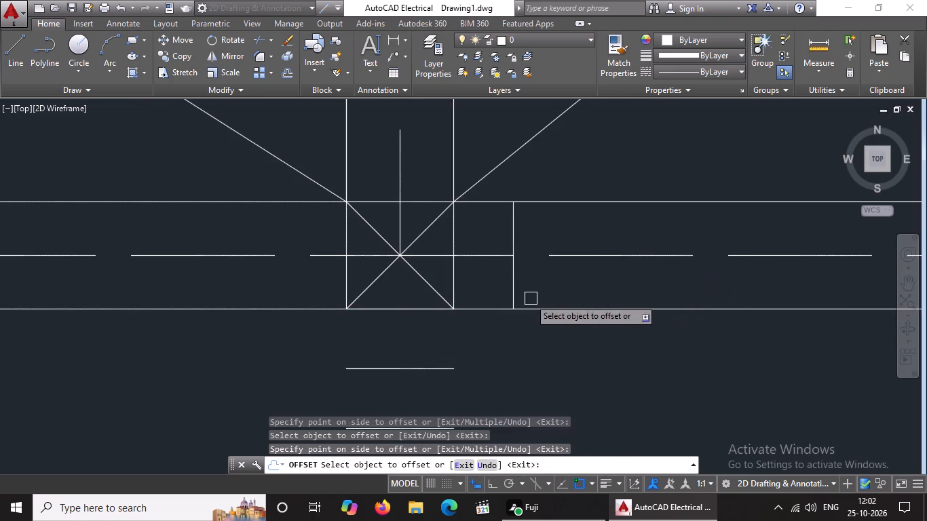
{"action": "left_click_drag", "start_coordinate": [510, 292], "coordinate": [554, 273]}
{"action": "left_click_drag", "start_coordinate": [740, 238], "coordinate": [631, 287]}
Offset the left and top edges of the intermediate column on the layout's bottom wall outward twice each, by 5".
{"action": "left_click_drag", "start_coordinate": [345, 273], "coordinate": [246, 311]}
{"action": "left_click_drag", "start_coordinate": [140, 332], "coordinate": [204, 291]}
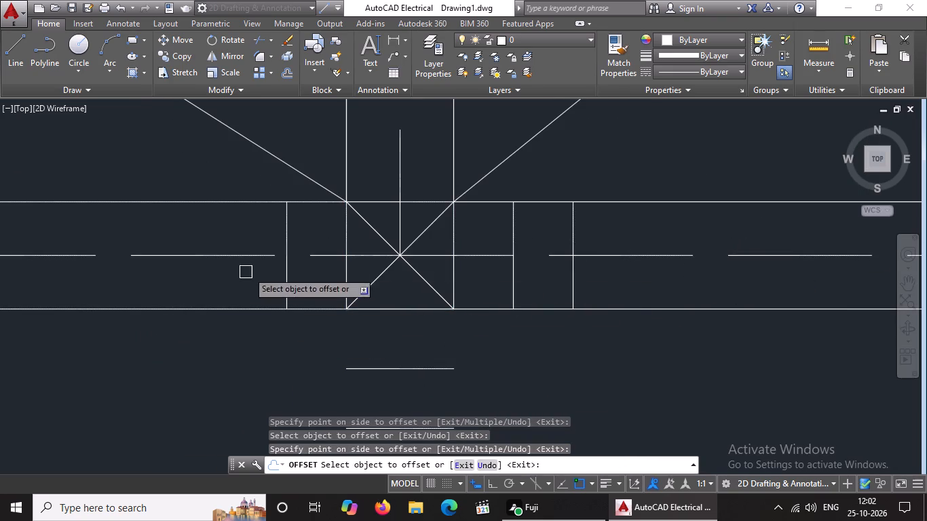
{"action": "left_click_drag", "start_coordinate": [287, 279], "coordinate": [259, 296]}
{"action": "left_click_drag", "start_coordinate": [223, 307], "coordinate": [261, 277]}
{"action": "left_click_drag", "start_coordinate": [378, 201], "coordinate": [380, 191]}
{"action": "left_click", "coordinate": [384, 165]}
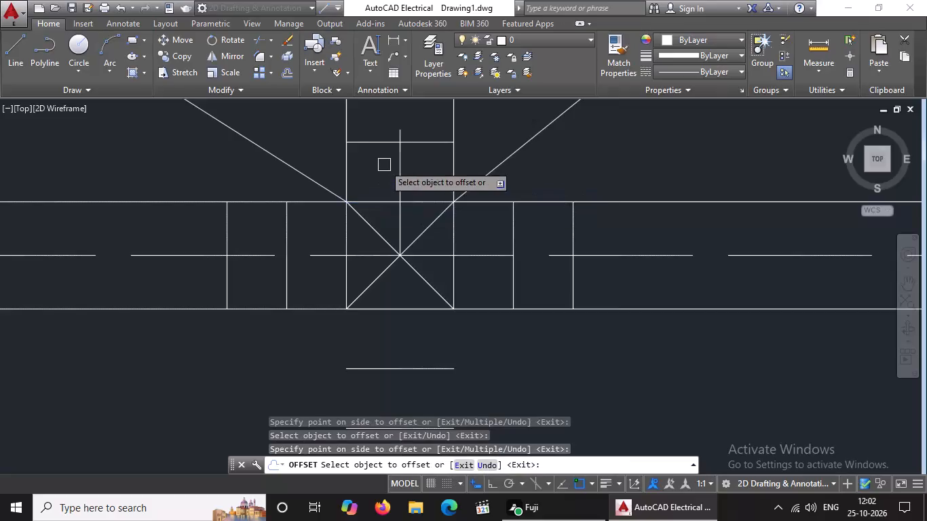
{"action": "scroll", "coordinate": [384, 165], "scroll_direction": "down", "scroll_amount": 4}
{"action": "scroll", "coordinate": [399, 150], "scroll_direction": "up", "scroll_amount": 2}
{"action": "left_click_drag", "start_coordinate": [371, 181], "coordinate": [374, 166]}
{"action": "left_click", "coordinate": [377, 154]}
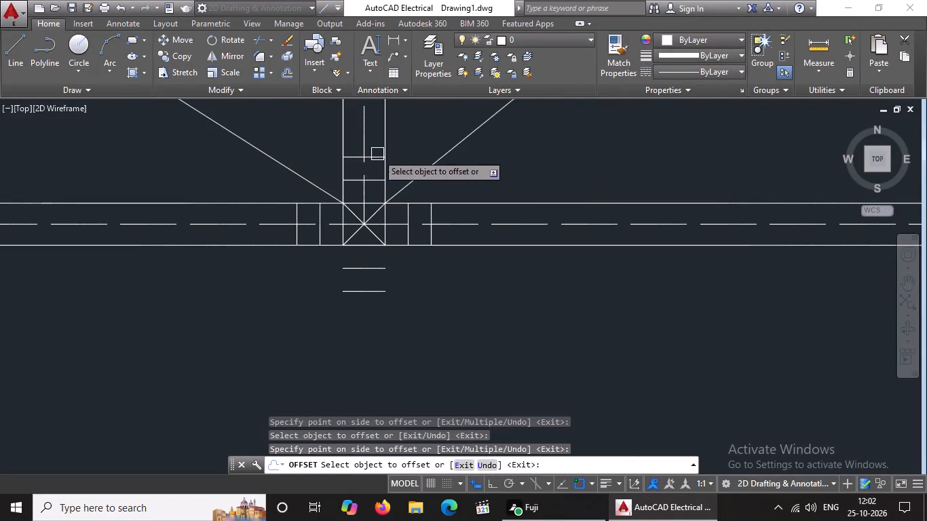
Offset the left and right edges of the column at the layout's lower-right outer corner outward twice each, by 5".
{"action": "scroll", "coordinate": [379, 153], "scroll_direction": "down", "scroll_amount": 3}
{"action": "scroll", "coordinate": [561, 164], "scroll_direction": "up", "scroll_amount": 4}
{"action": "scroll", "coordinate": [504, 168], "scroll_direction": "up", "scroll_amount": 2}
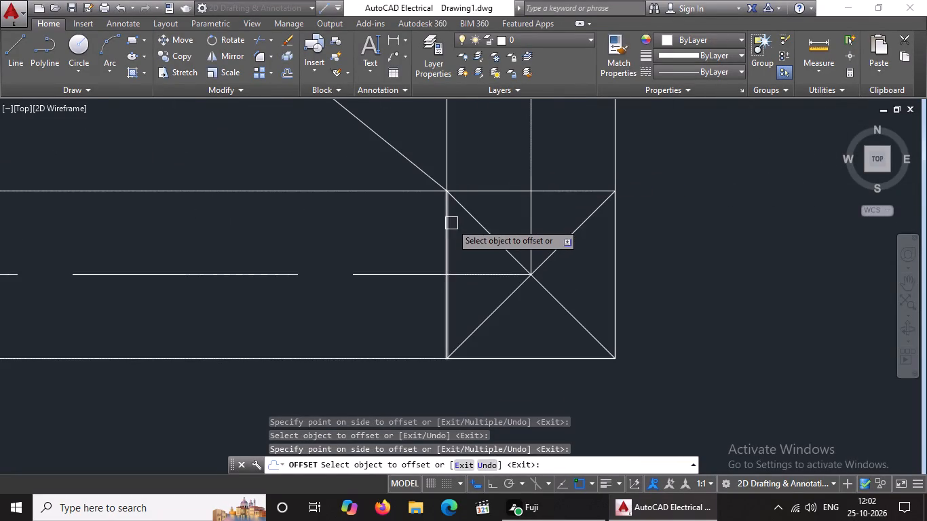
{"action": "left_click", "coordinate": [444, 225]}
{"action": "left_click", "coordinate": [407, 232]}
{"action": "left_click", "coordinate": [352, 237]}
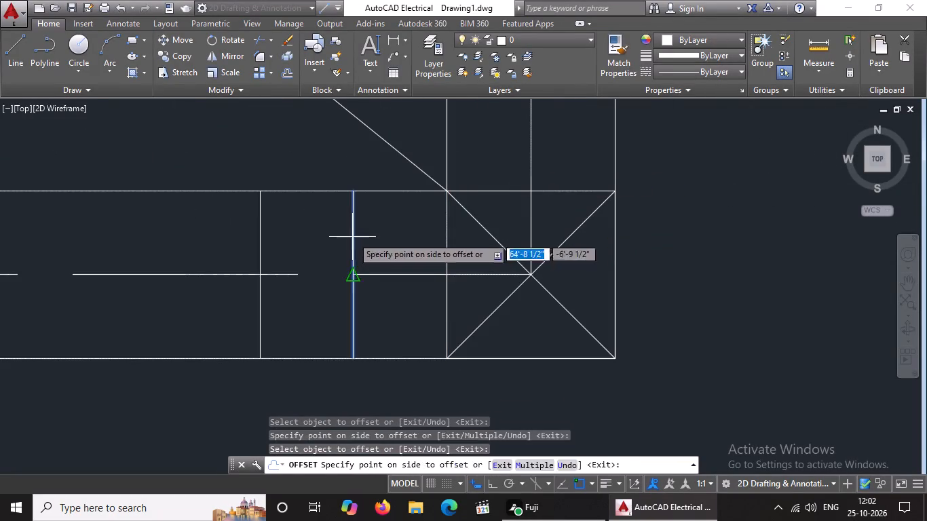
{"action": "left_click_drag", "start_coordinate": [319, 251], "coordinate": [338, 239]}
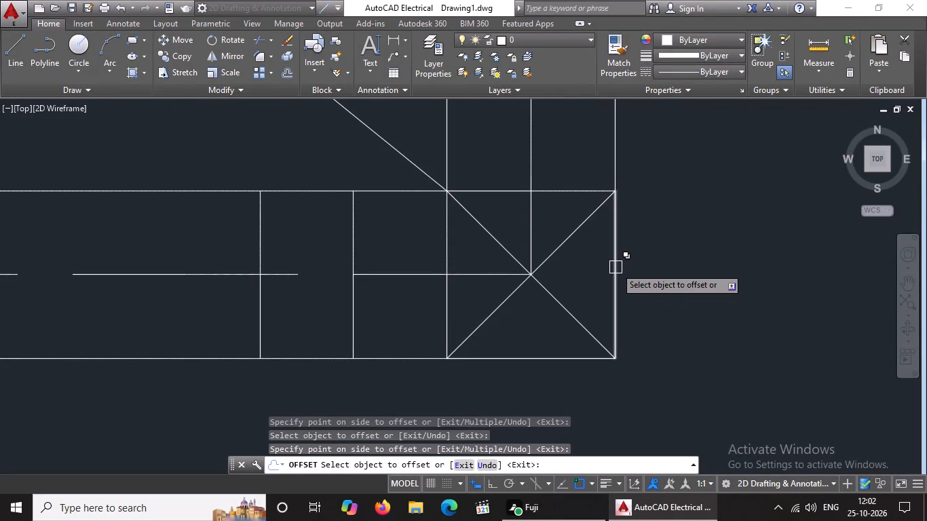
{"action": "left_click_drag", "start_coordinate": [616, 267], "coordinate": [622, 265]}
{"action": "left_click", "coordinate": [670, 248]}
{"action": "left_click", "coordinate": [703, 265]}
{"action": "left_click_drag", "start_coordinate": [746, 252], "coordinate": [723, 292]}
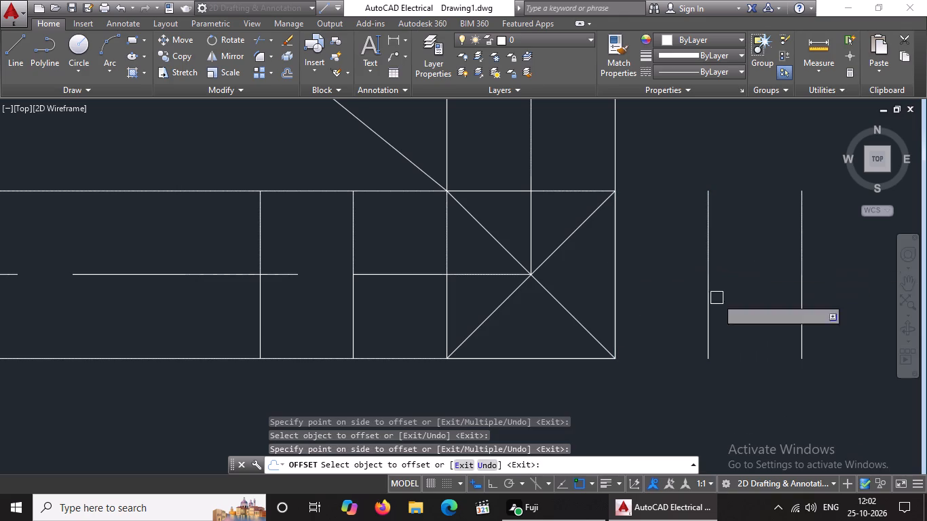
Offset the bottom and top edges of the column at the layout's lower-right outer corner outward twice each, by 5".
{"action": "left_click_drag", "start_coordinate": [580, 358], "coordinate": [576, 366]}
{"action": "left_click", "coordinate": [572, 381]}
{"action": "scroll", "coordinate": [625, 313], "scroll_direction": "down", "scroll_amount": 5}
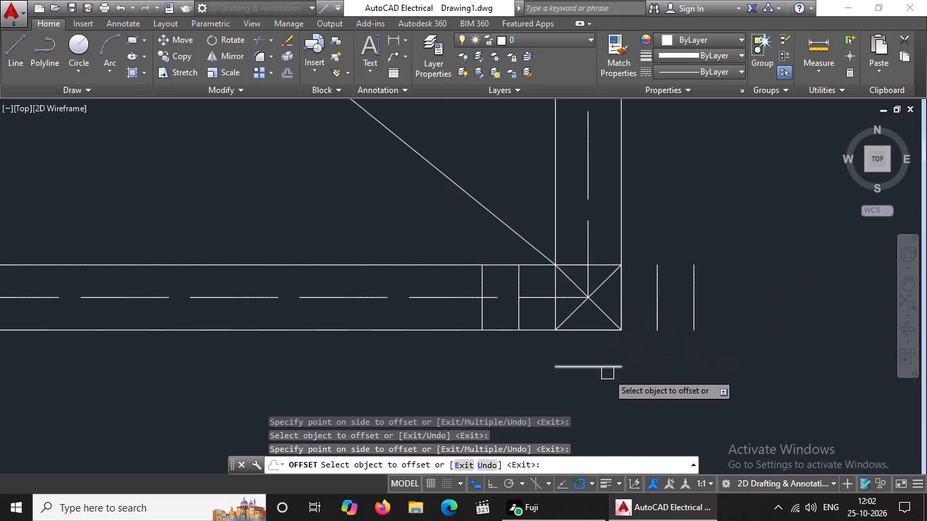
{"action": "left_click", "coordinate": [605, 364]}
{"action": "left_click", "coordinate": [592, 395]}
{"action": "left_click", "coordinate": [602, 260]}
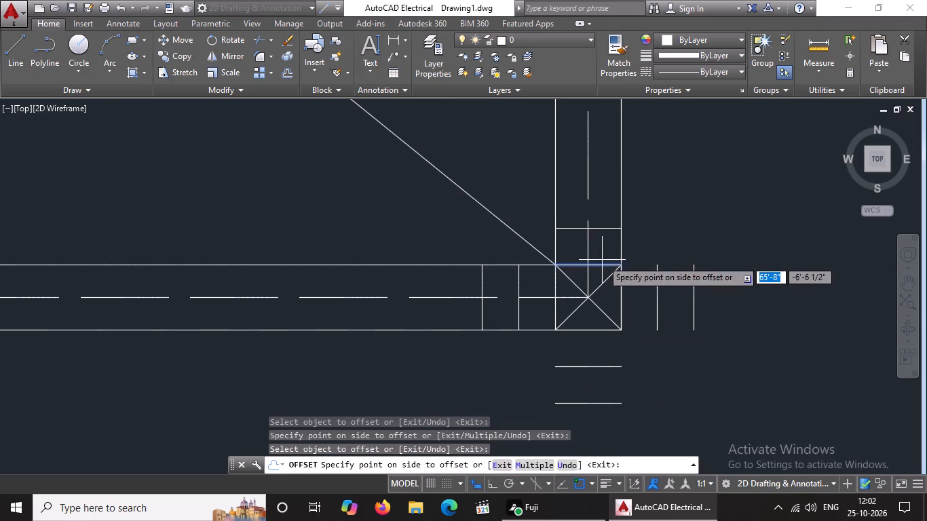
{"action": "left_click", "coordinate": [603, 235]}
{"action": "left_click", "coordinate": [604, 227]}
{"action": "left_click", "coordinate": [608, 206]}
Offset the right and left edges of the interior column between the two bottom rooms' upper corners outward twice each, by 5".
{"action": "scroll", "coordinate": [611, 206], "scroll_direction": "down", "scroll_amount": 4}
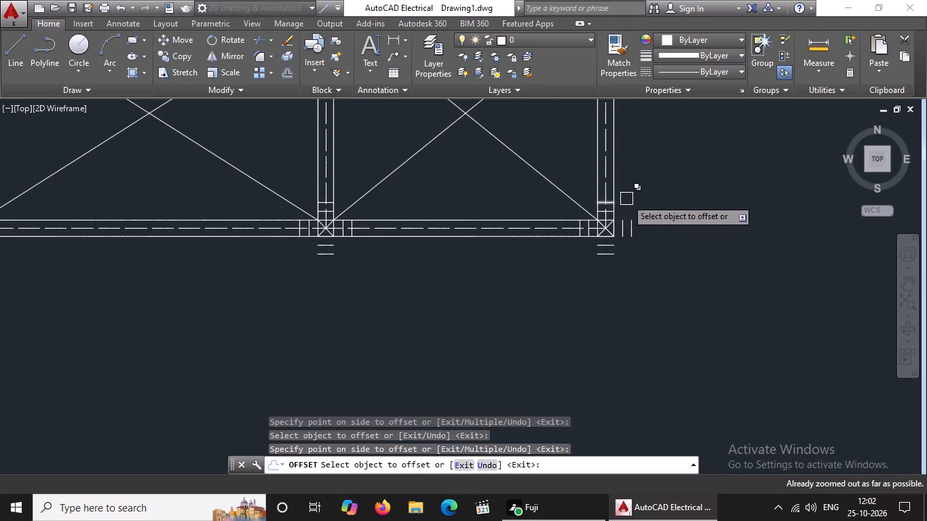
{"action": "scroll", "coordinate": [626, 199], "scroll_direction": "down", "scroll_amount": 3}
{"action": "middle_click_drag", "start_coordinate": [626, 194], "coordinate": [627, 311]}
{"action": "scroll", "coordinate": [502, 266], "scroll_direction": "down", "scroll_amount": 2}
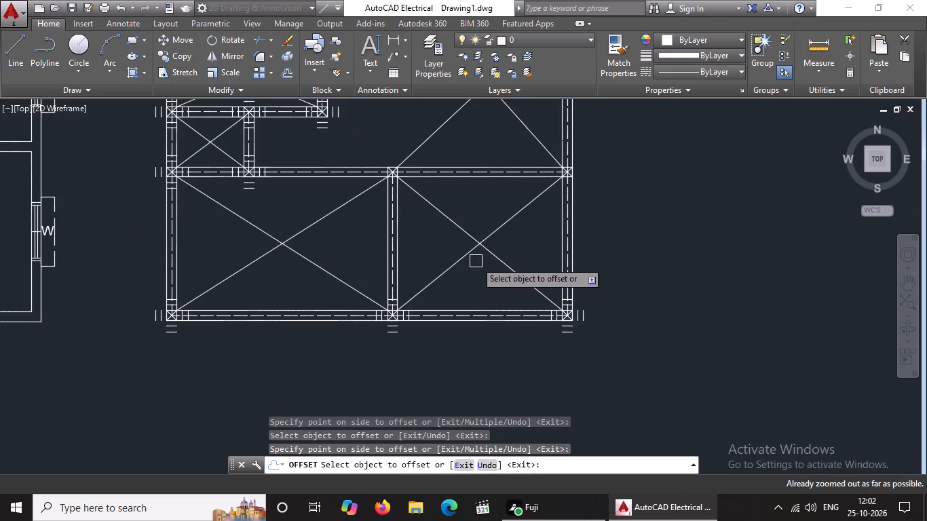
{"action": "scroll", "coordinate": [382, 132], "scroll_direction": "up", "scroll_amount": 2}
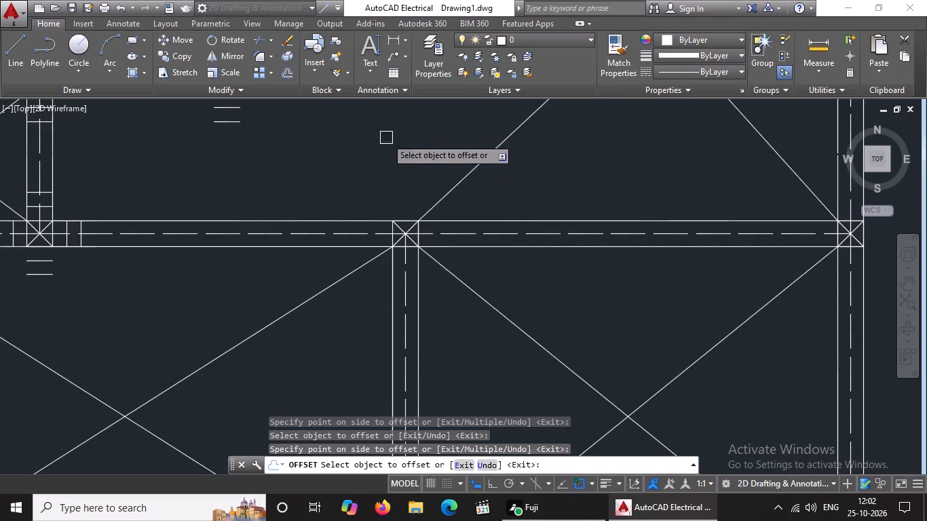
{"action": "scroll", "coordinate": [411, 250], "scroll_direction": "up", "scroll_amount": 3}
{"action": "left_click", "coordinate": [432, 218]}
{"action": "left_click", "coordinate": [513, 199]}
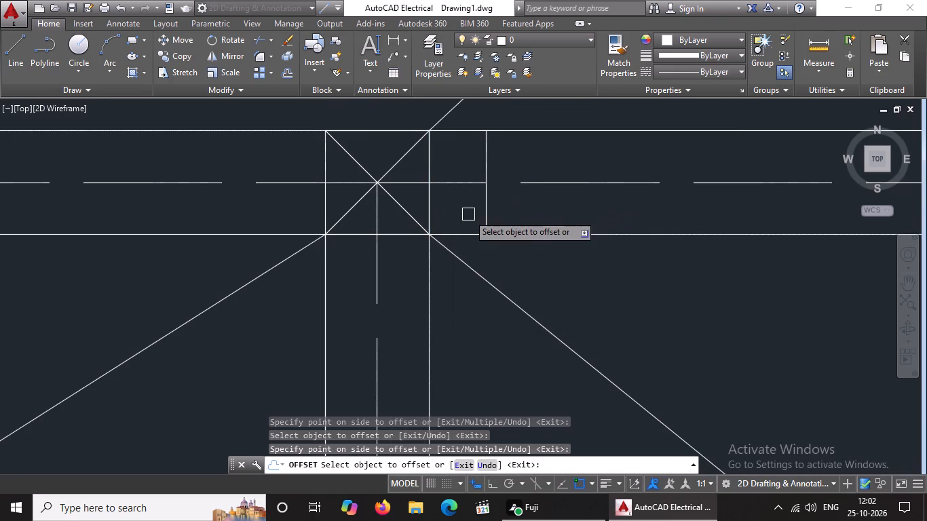
{"action": "left_click_drag", "start_coordinate": [485, 208], "coordinate": [506, 202]}
{"action": "left_click", "coordinate": [542, 201]}
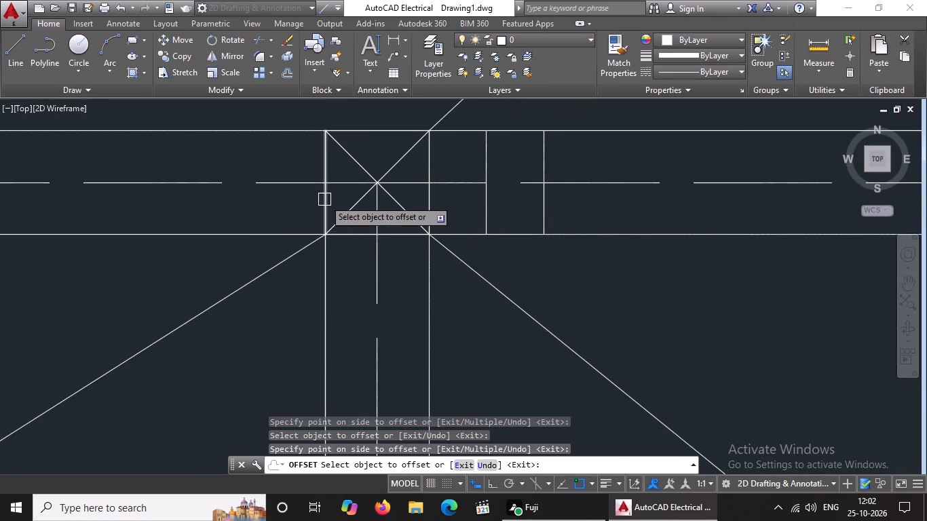
{"action": "left_click_drag", "start_coordinate": [324, 199], "coordinate": [317, 204]}
{"action": "left_click", "coordinate": [246, 227]}
{"action": "left_click", "coordinate": [266, 212]}
{"action": "left_click", "coordinate": [223, 228]}
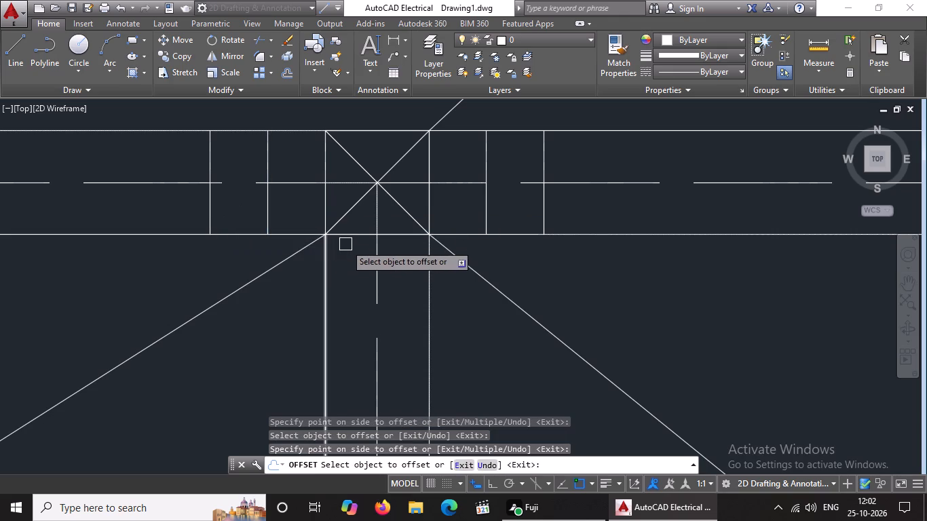
Offset the bottom and top edges of the interior column between the two bottom rooms' upper corners outward twice each, by 5".
{"action": "left_click_drag", "start_coordinate": [350, 237], "coordinate": [338, 275]}
{"action": "left_click", "coordinate": [338, 275]}
{"action": "left_click", "coordinate": [343, 294]}
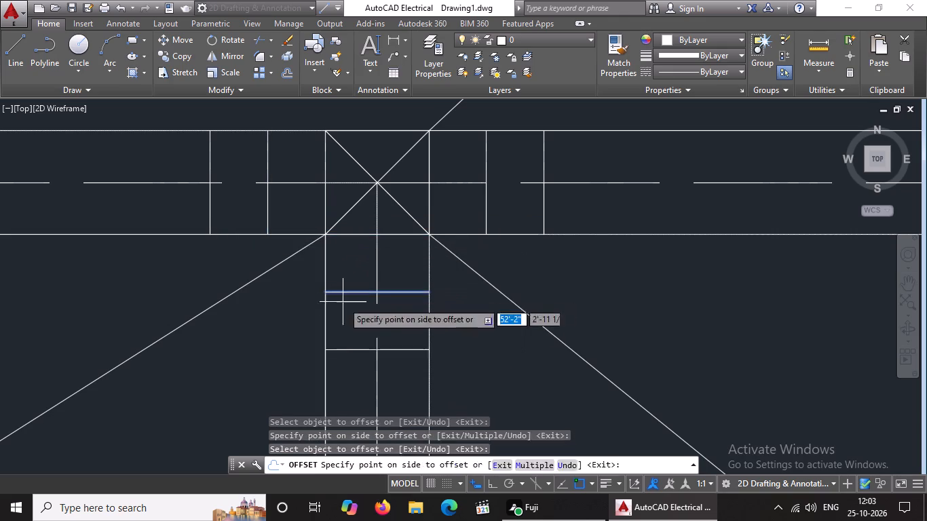
{"action": "left_click", "coordinate": [343, 351]}
{"action": "scroll", "coordinate": [364, 336], "scroll_direction": "down", "scroll_amount": 3}
{"action": "scroll", "coordinate": [370, 290], "scroll_direction": "up", "scroll_amount": 3}
{"action": "left_click_drag", "start_coordinate": [353, 279], "coordinate": [354, 271]}
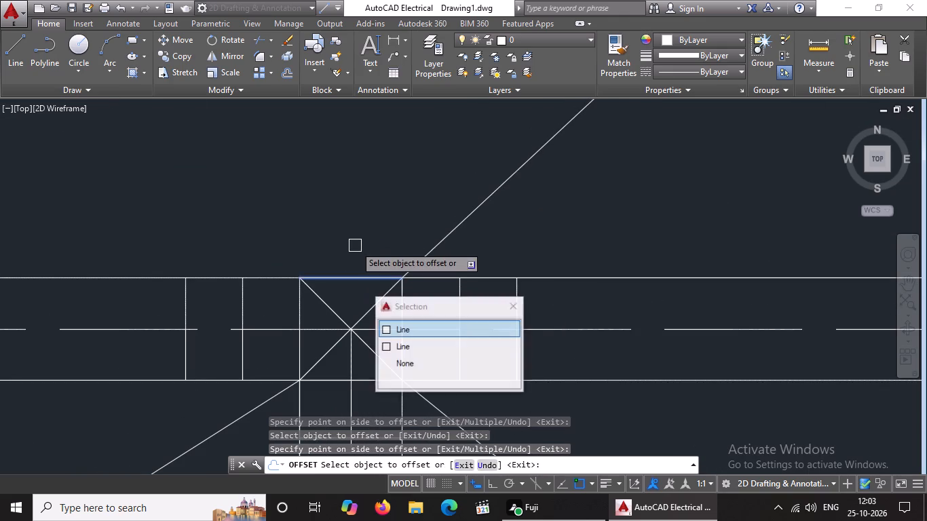
{"action": "left_click", "coordinate": [355, 246]}
{"action": "left_click", "coordinate": [357, 223]}
{"action": "left_click", "coordinate": [359, 205]}
Offset the right and bottom edges of the column at the lower-right room's upper-right corner outward twice each, by 5".
{"action": "scroll", "coordinate": [364, 201], "scroll_direction": "down", "scroll_amount": 4}
{"action": "scroll", "coordinate": [664, 237], "scroll_direction": "up", "scroll_amount": 3}
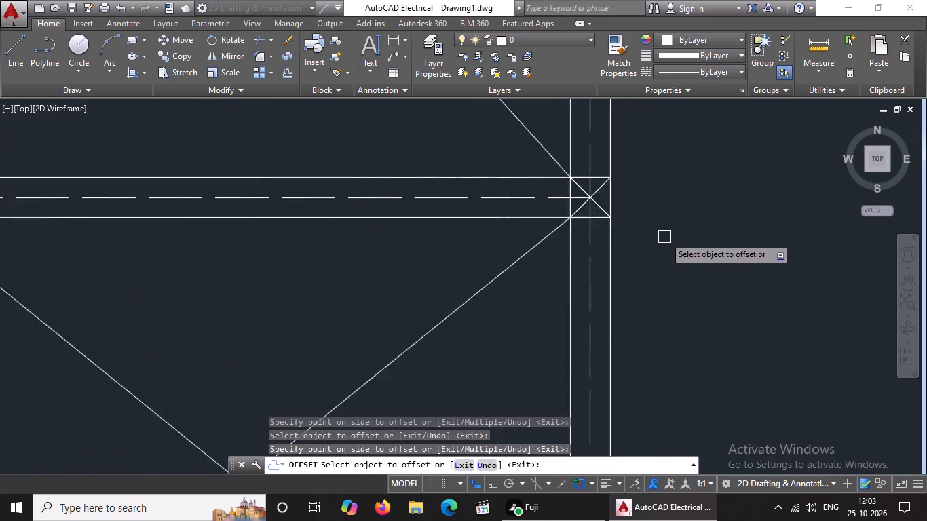
{"action": "left_click", "coordinate": [580, 187]}
{"action": "left_click", "coordinate": [607, 178]}
{"action": "left_click", "coordinate": [609, 177]}
{"action": "left_click_drag", "start_coordinate": [632, 174], "coordinate": [624, 184]}
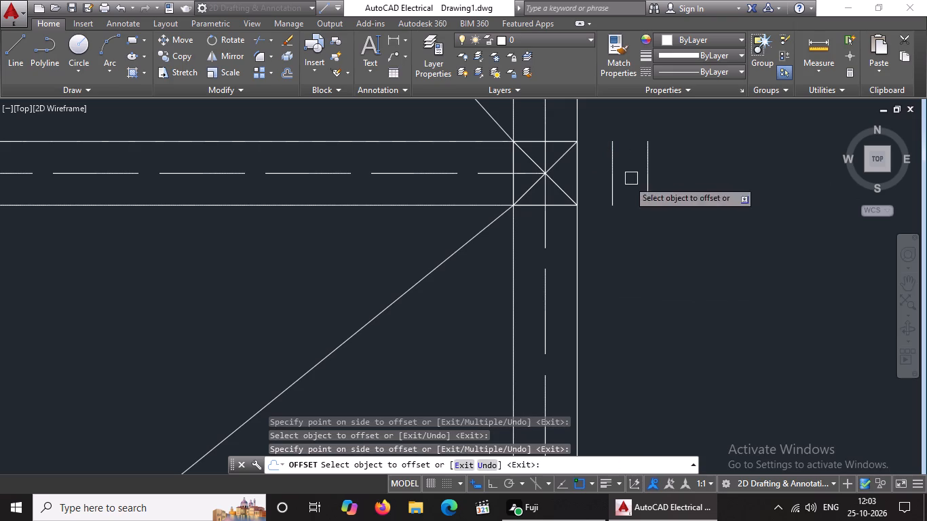
{"action": "left_click", "coordinate": [559, 205]}
{"action": "left_click", "coordinate": [559, 243]}
{"action": "left_click", "coordinate": [557, 244]}
{"action": "left_click", "coordinate": [558, 301]}
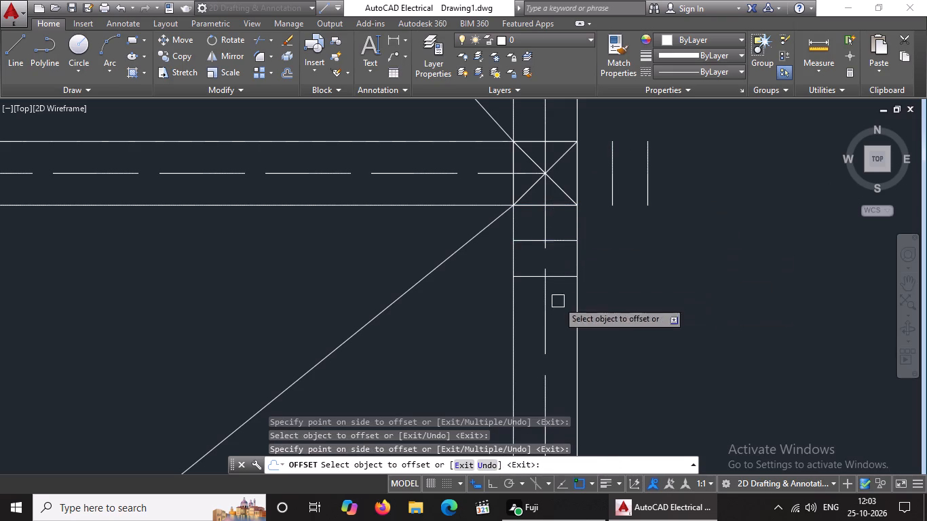
Offset the left and top edges of the column at the lower-right room's upper-right corner outward twice each, by 5".
{"action": "left_click", "coordinate": [510, 189]}
{"action": "left_click", "coordinate": [488, 195]}
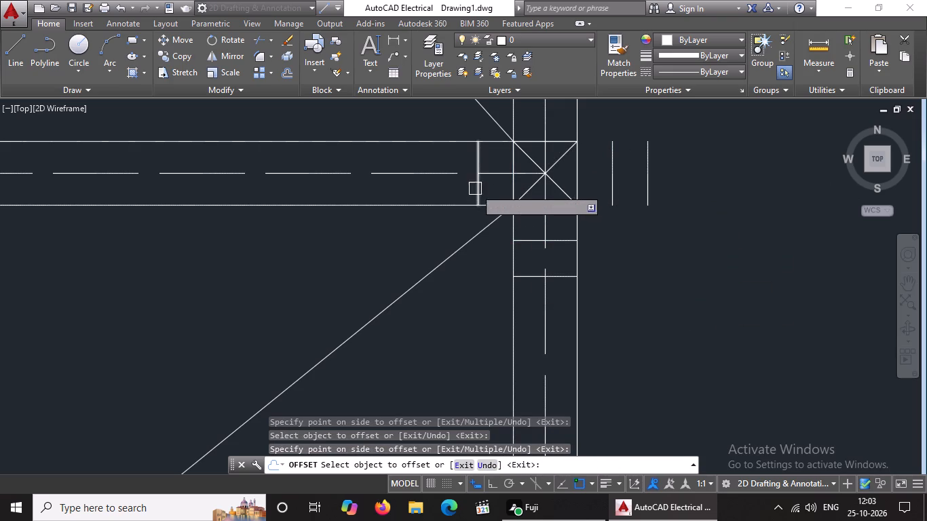
{"action": "left_click", "coordinate": [475, 189]}
{"action": "left_click", "coordinate": [415, 197]}
{"action": "scroll", "coordinate": [518, 187], "scroll_direction": "down", "scroll_amount": 3}
{"action": "middle_click_drag", "start_coordinate": [518, 153], "coordinate": [521, 250]}
{"action": "scroll", "coordinate": [529, 256], "scroll_direction": "up", "scroll_amount": 3}
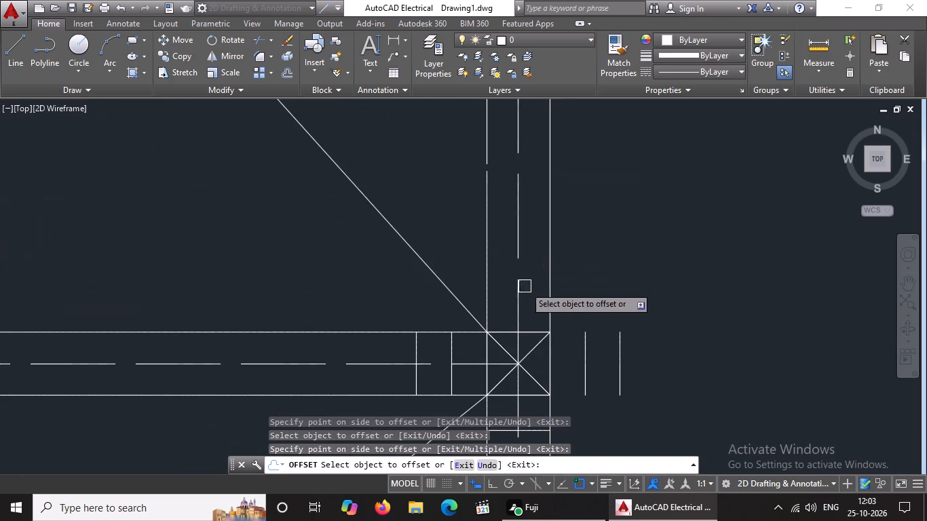
{"action": "left_click_drag", "start_coordinate": [504, 329], "coordinate": [504, 322]}
{"action": "left_click", "coordinate": [506, 304]}
{"action": "left_click", "coordinate": [507, 297]}
{"action": "left_click", "coordinate": [510, 276]}
Check the columns across the layout for missing offset lines, and end the Offset command.
{"action": "scroll", "coordinate": [524, 264], "scroll_direction": "down", "scroll_amount": 2}
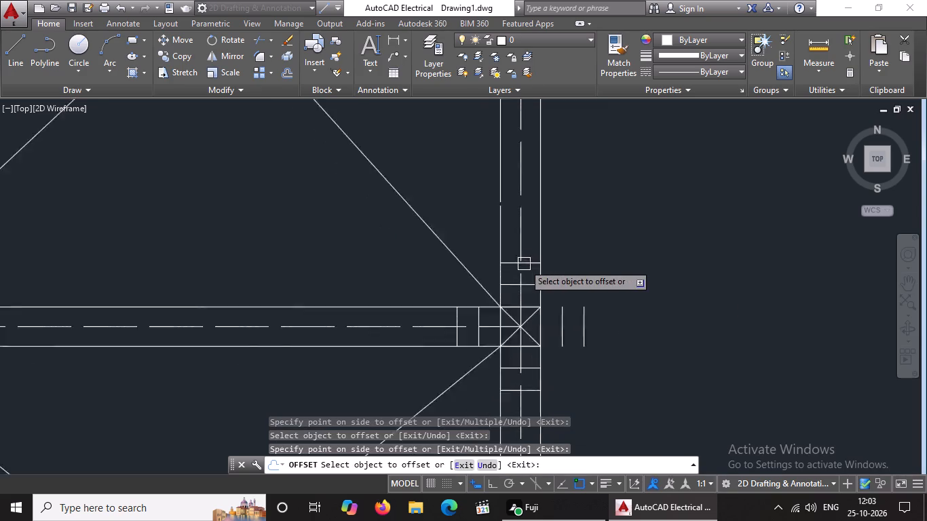
{"action": "scroll", "coordinate": [524, 264], "scroll_direction": "down", "scroll_amount": 6}
{"action": "middle_click_drag", "start_coordinate": [546, 256], "coordinate": [599, 404]}
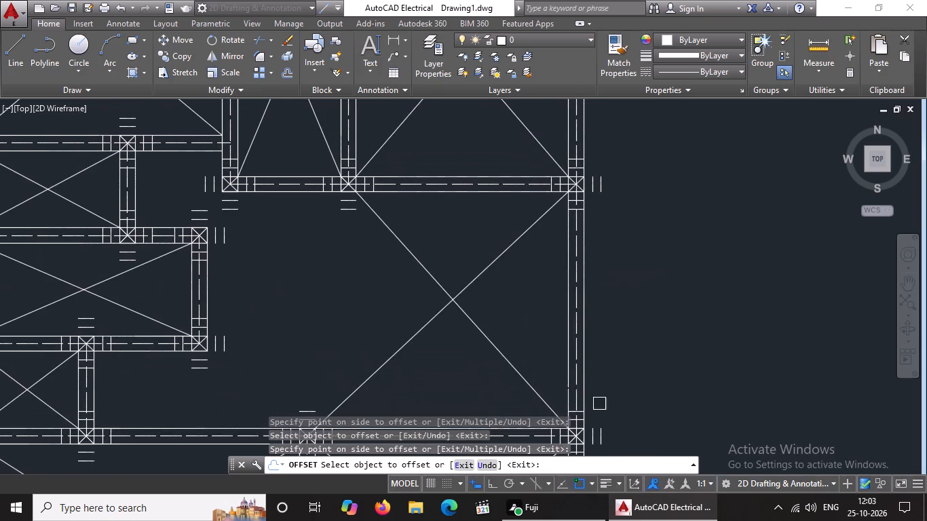
{"action": "scroll", "coordinate": [552, 326], "scroll_direction": "down", "scroll_amount": 4}
{"action": "middle_click_drag", "start_coordinate": [554, 326], "coordinate": [648, 227]}
{"action": "middle_click_drag", "start_coordinate": [635, 306], "coordinate": [640, 224]}
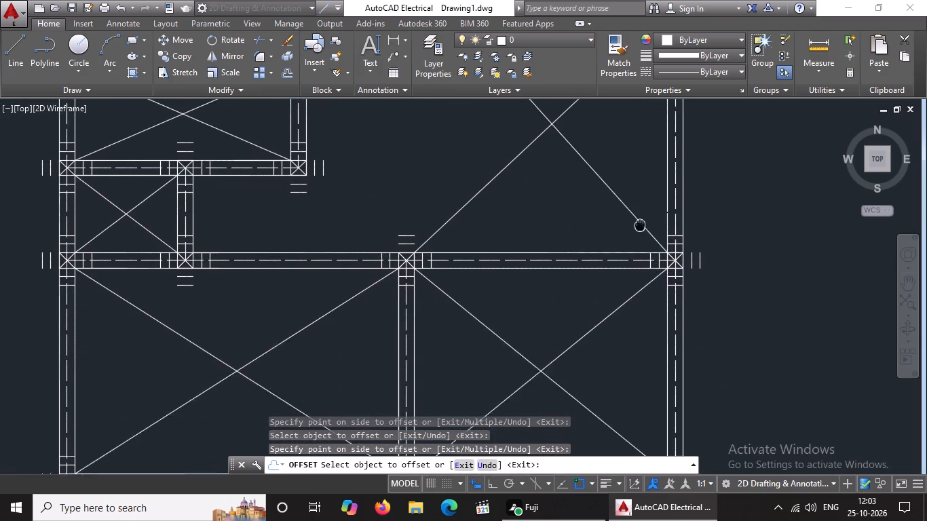
{"action": "scroll", "coordinate": [640, 223], "scroll_direction": "up", "scroll_amount": 1}
{"action": "scroll", "coordinate": [630, 243], "scroll_direction": "down", "scroll_amount": 3}
{"action": "scroll", "coordinate": [617, 296], "scroll_direction": "down", "scroll_amount": 8}
{"action": "middle_click_drag", "start_coordinate": [651, 309], "coordinate": [619, 215]}
{"action": "scroll", "coordinate": [619, 216], "scroll_direction": "up", "scroll_amount": 1}
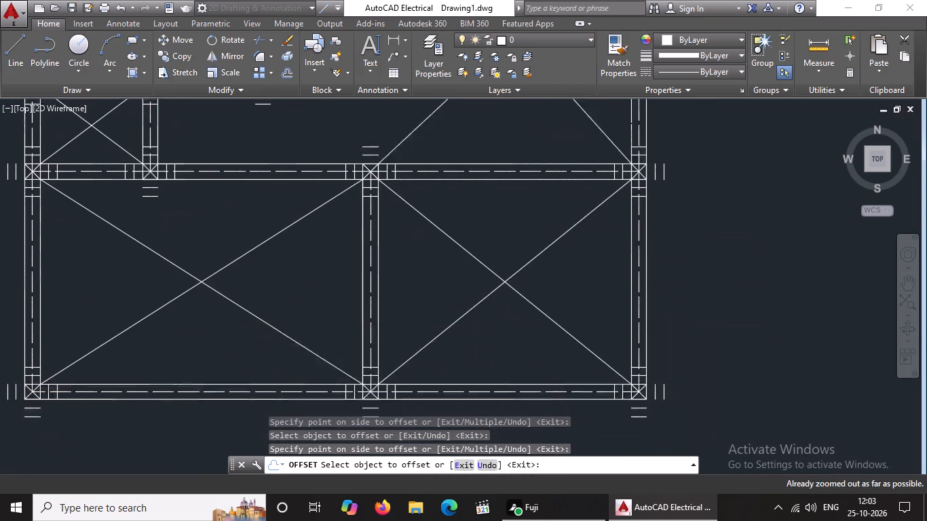
{"action": "scroll", "coordinate": [546, 368], "scroll_direction": "down", "scroll_amount": 5}
{"action": "middle_click_drag", "start_coordinate": [542, 367], "coordinate": [593, 258]}
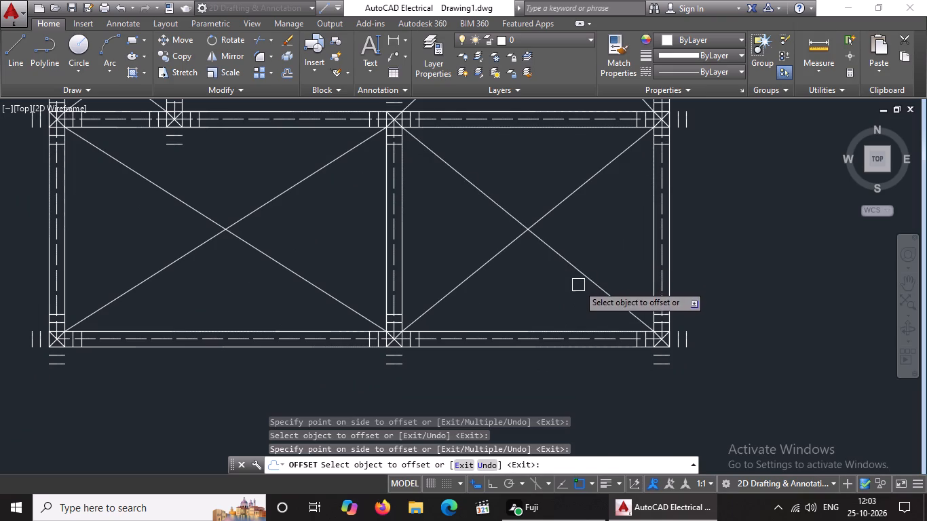
{"action": "key", "text": "Escape"}
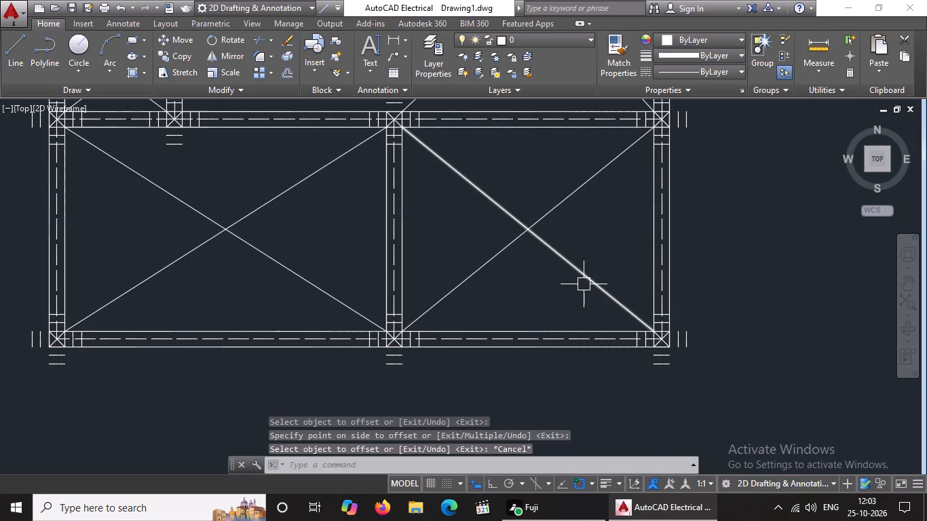
Start the Fillet command with the Multiple option.
{"action": "key", "text": "f"}
{"action": "key", "text": "Return"}
{"action": "key", "text": "m"}
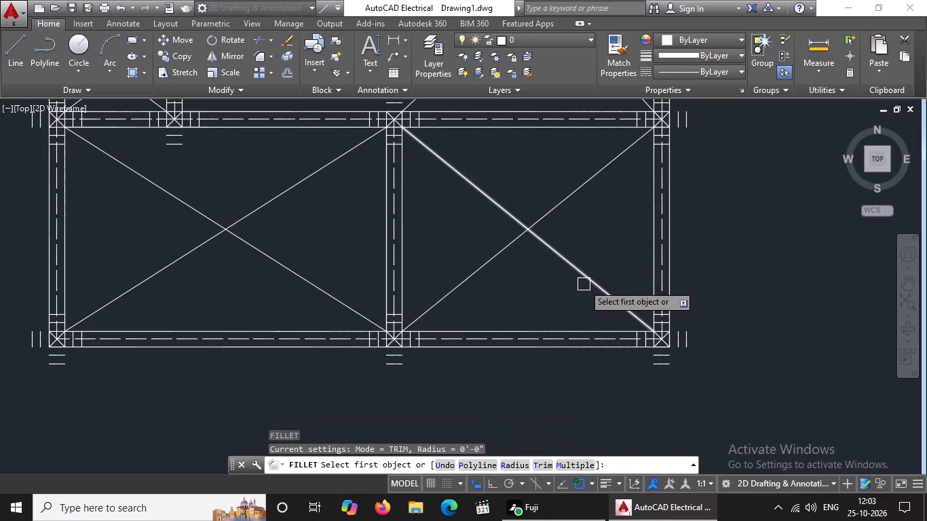